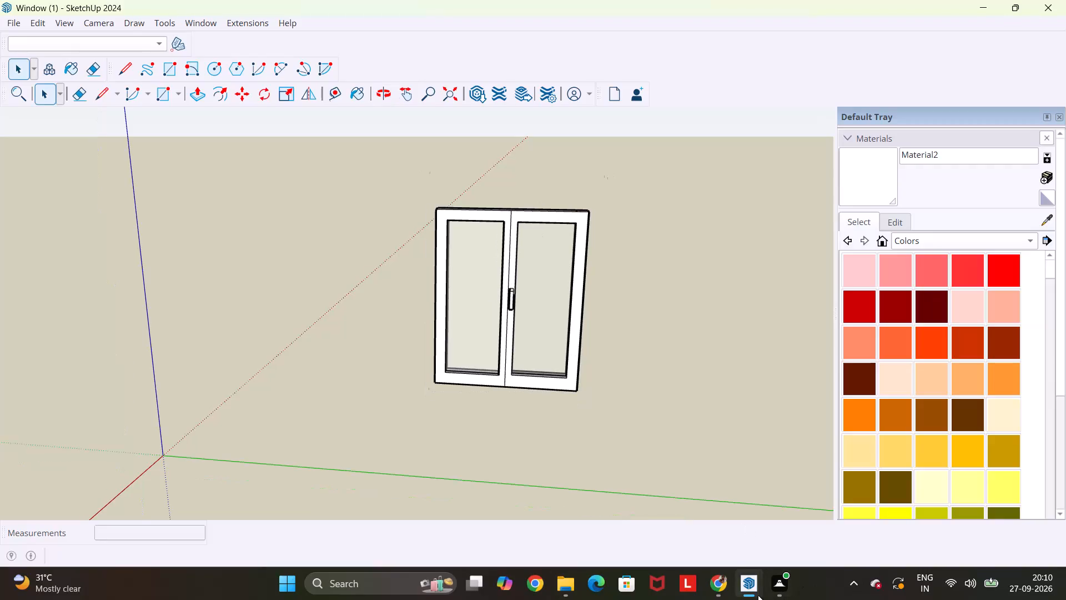
# Switch to the untitled shop building model and paint the connected upper-storey walls and the roof terrace floor with Color L01.
pyautogui.click(758, 595)
pyautogui.click(208, 510)
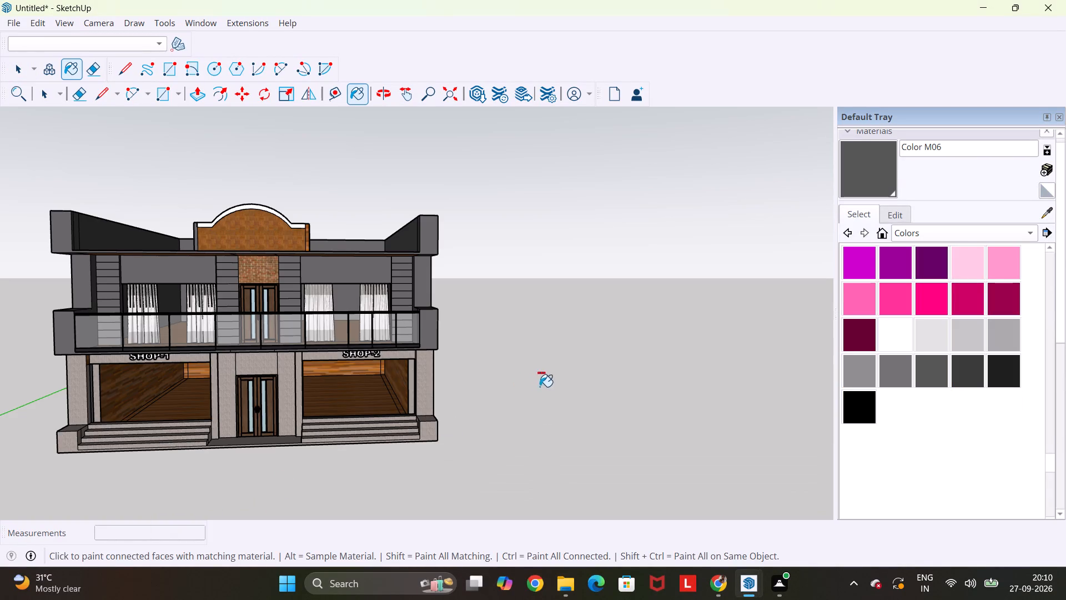
pyautogui.click(980, 266)
pyautogui.click(325, 271)
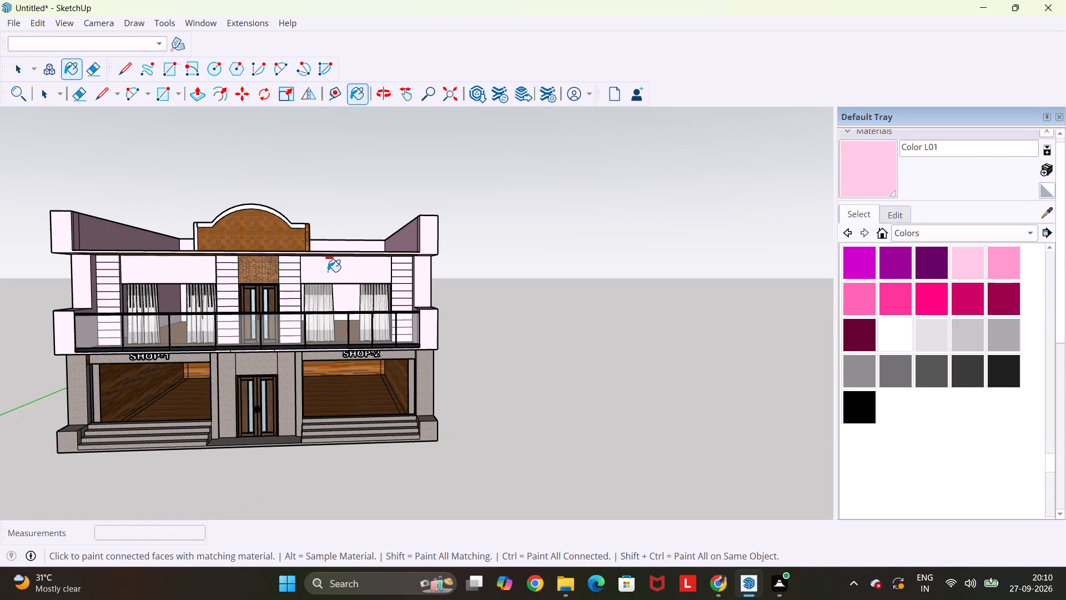
pyautogui.moveTo(292, 245); pyautogui.dragTo(263, 361, button='middle')
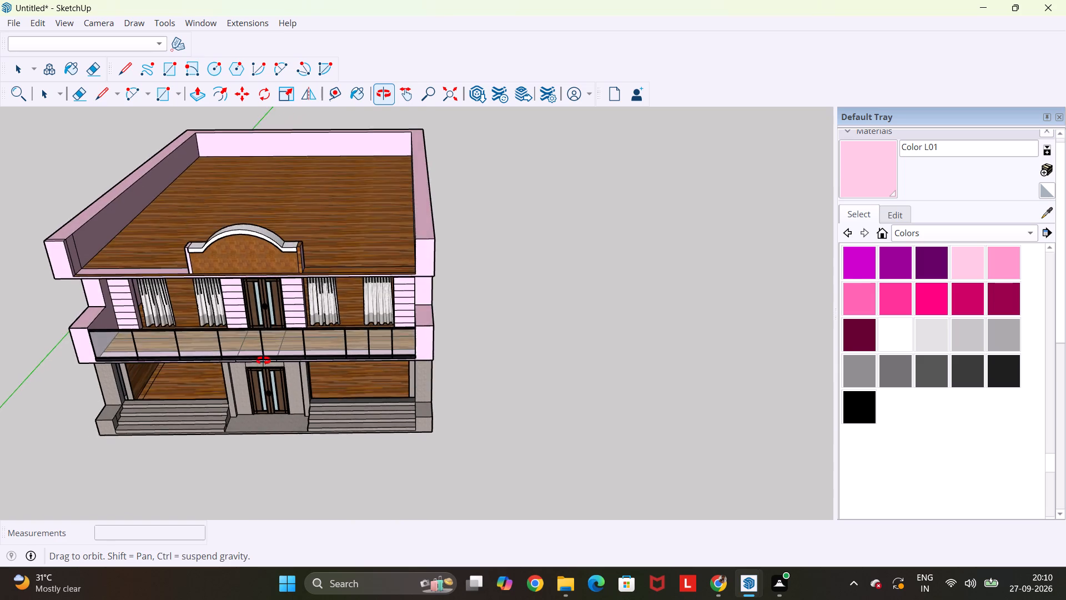
pyautogui.moveTo(263, 361); pyautogui.dragTo(270, 393, button='middle')
pyautogui.click(344, 201)
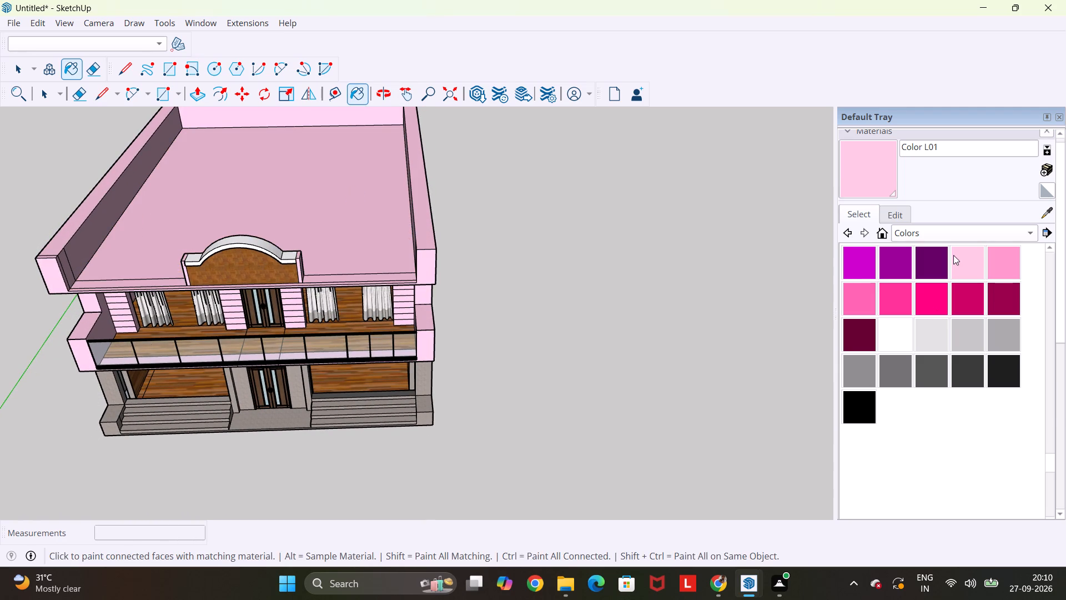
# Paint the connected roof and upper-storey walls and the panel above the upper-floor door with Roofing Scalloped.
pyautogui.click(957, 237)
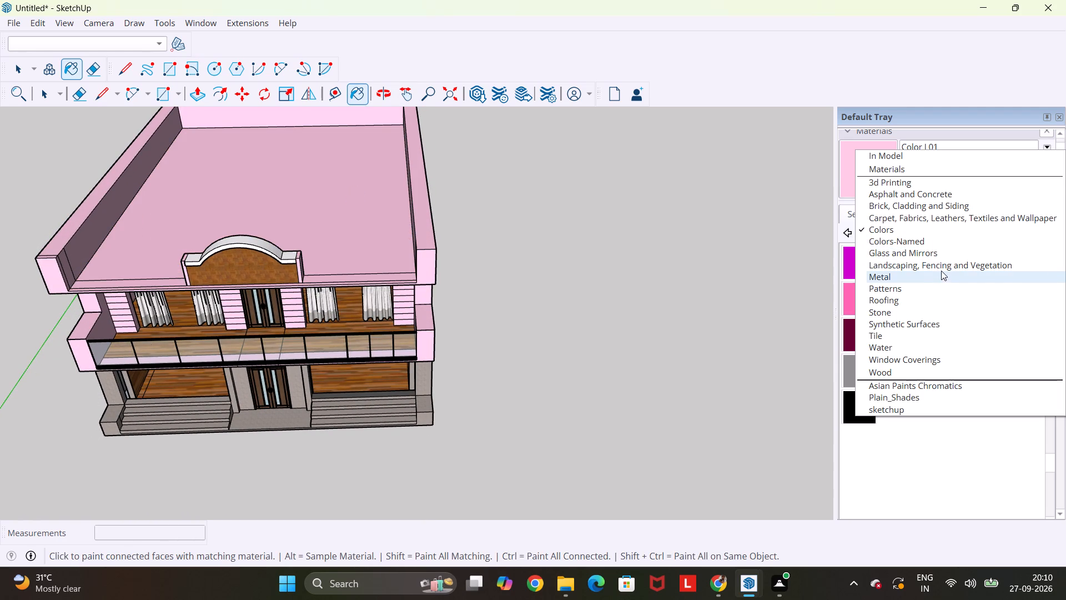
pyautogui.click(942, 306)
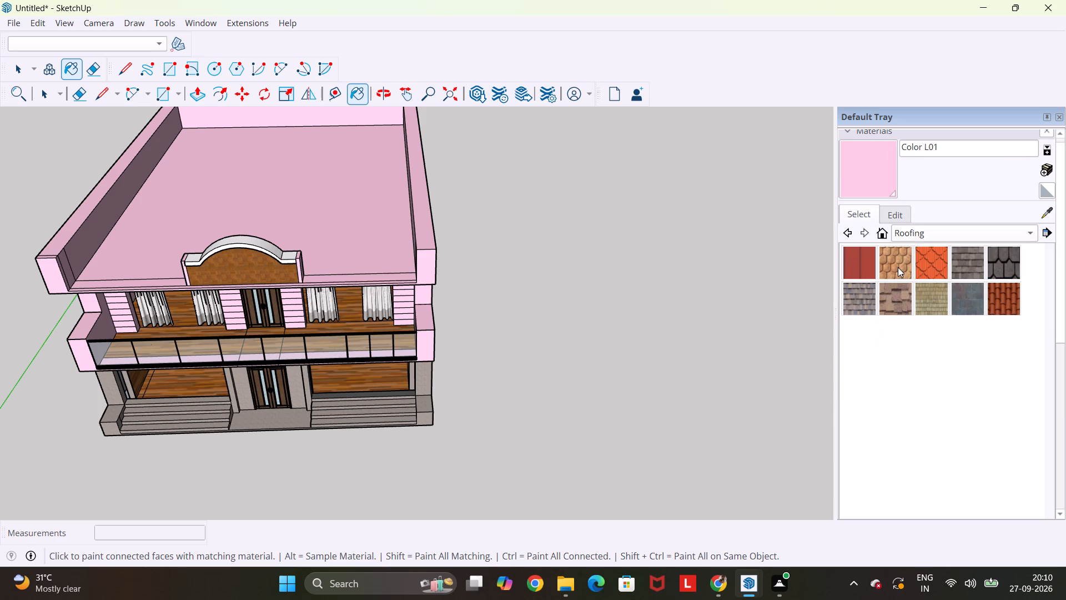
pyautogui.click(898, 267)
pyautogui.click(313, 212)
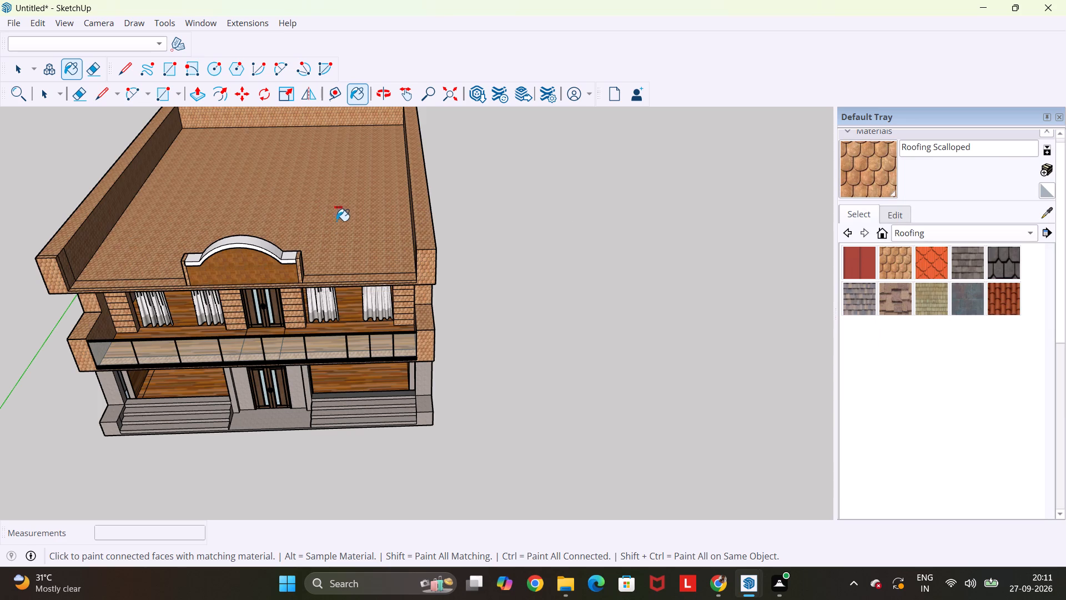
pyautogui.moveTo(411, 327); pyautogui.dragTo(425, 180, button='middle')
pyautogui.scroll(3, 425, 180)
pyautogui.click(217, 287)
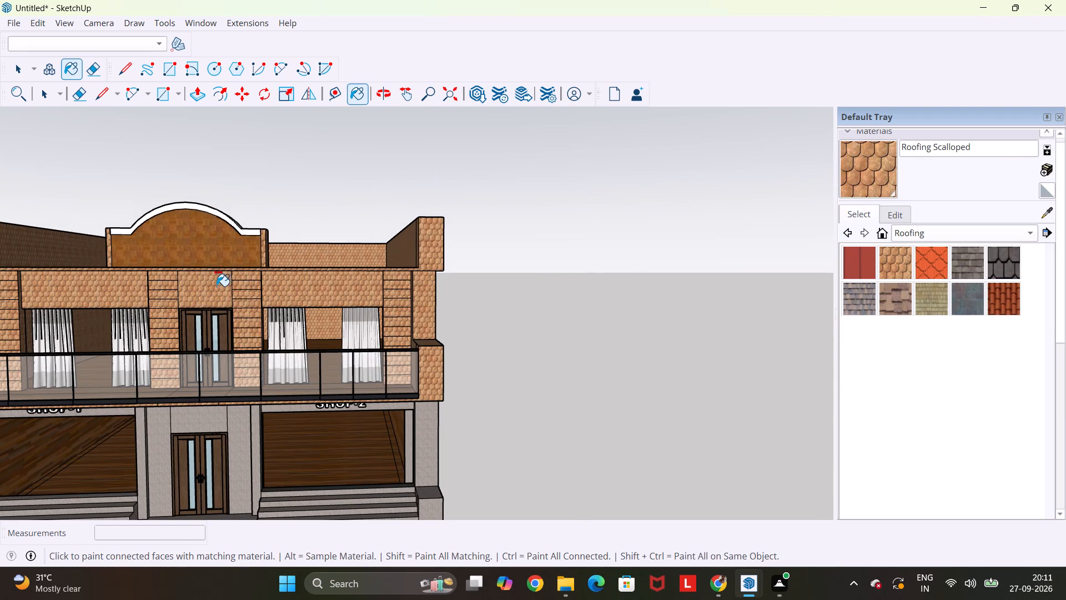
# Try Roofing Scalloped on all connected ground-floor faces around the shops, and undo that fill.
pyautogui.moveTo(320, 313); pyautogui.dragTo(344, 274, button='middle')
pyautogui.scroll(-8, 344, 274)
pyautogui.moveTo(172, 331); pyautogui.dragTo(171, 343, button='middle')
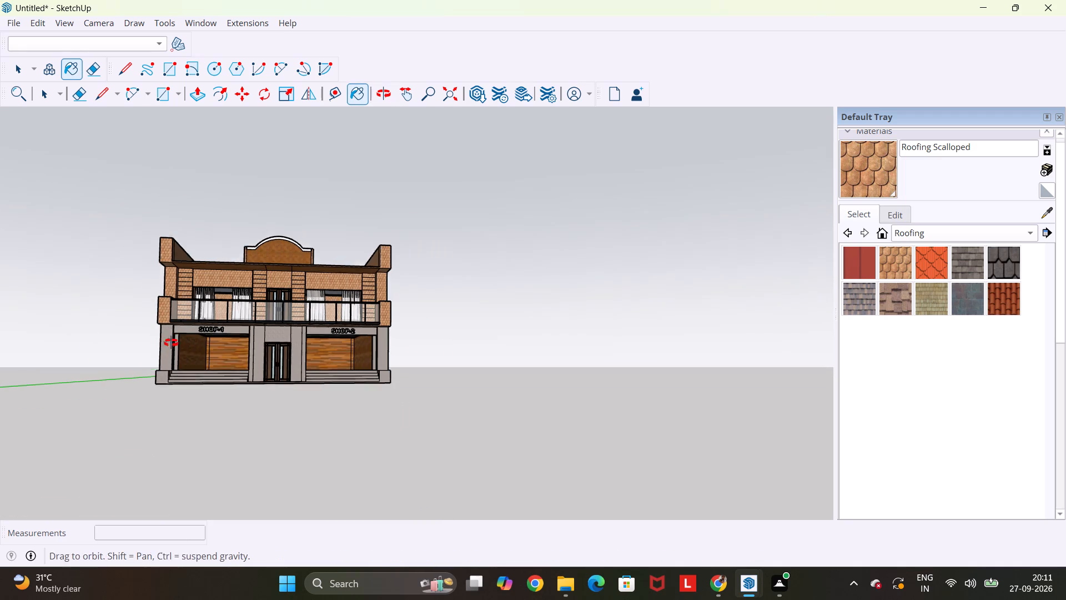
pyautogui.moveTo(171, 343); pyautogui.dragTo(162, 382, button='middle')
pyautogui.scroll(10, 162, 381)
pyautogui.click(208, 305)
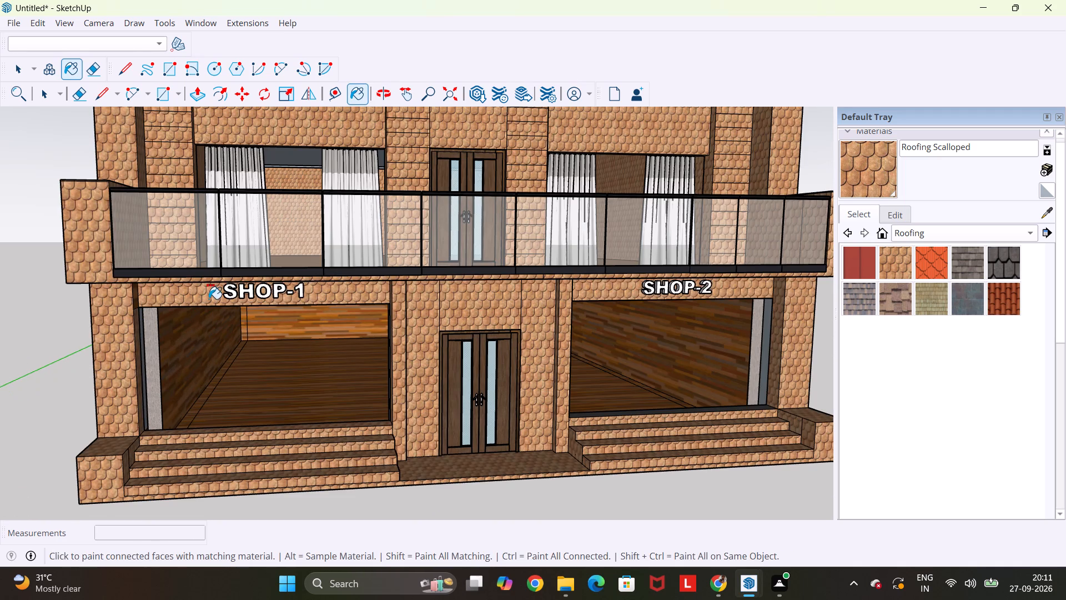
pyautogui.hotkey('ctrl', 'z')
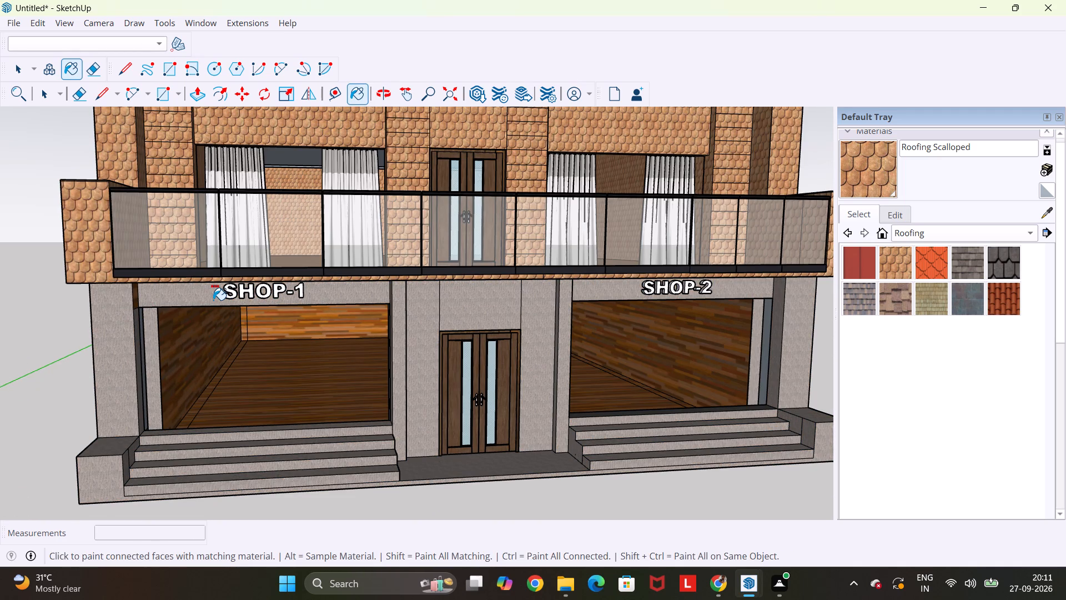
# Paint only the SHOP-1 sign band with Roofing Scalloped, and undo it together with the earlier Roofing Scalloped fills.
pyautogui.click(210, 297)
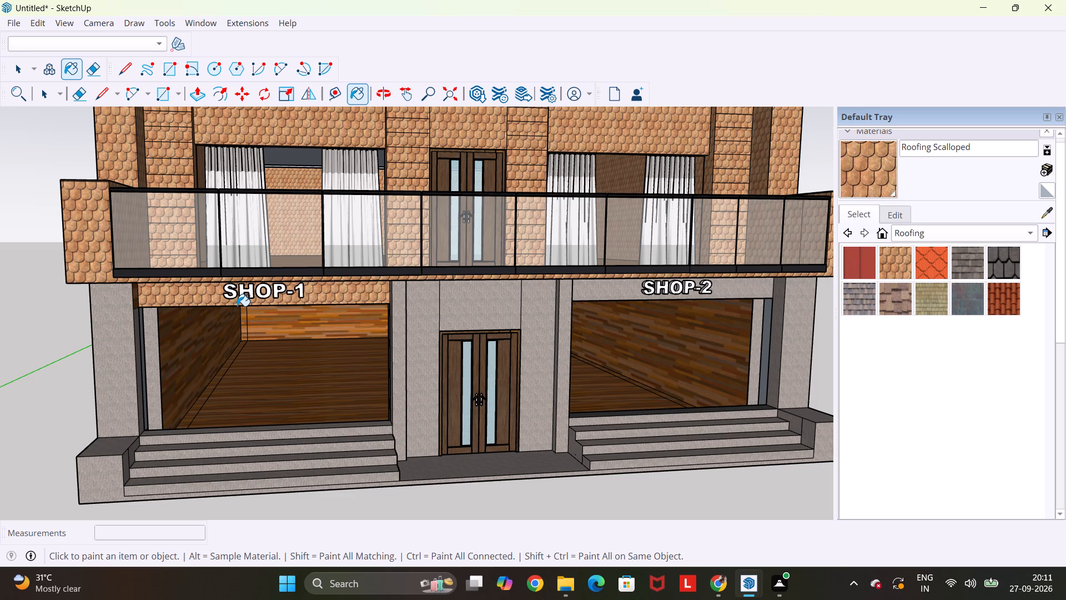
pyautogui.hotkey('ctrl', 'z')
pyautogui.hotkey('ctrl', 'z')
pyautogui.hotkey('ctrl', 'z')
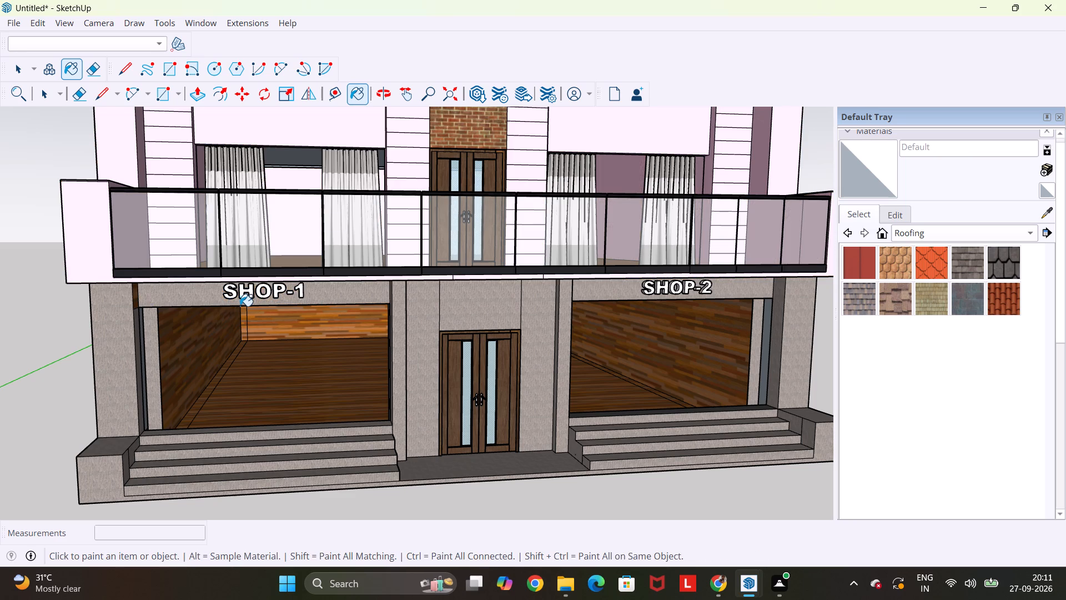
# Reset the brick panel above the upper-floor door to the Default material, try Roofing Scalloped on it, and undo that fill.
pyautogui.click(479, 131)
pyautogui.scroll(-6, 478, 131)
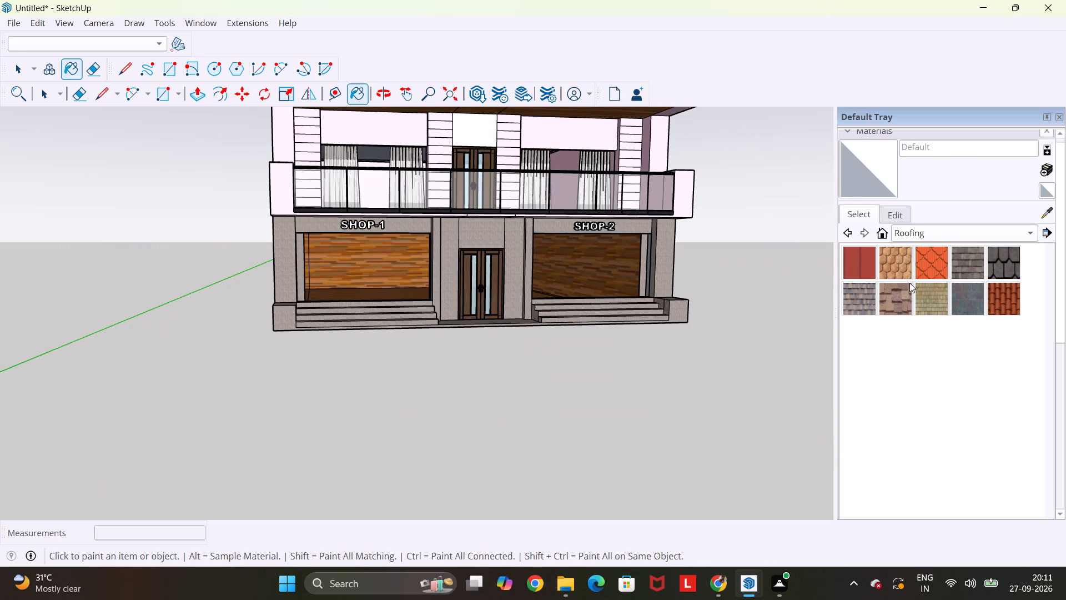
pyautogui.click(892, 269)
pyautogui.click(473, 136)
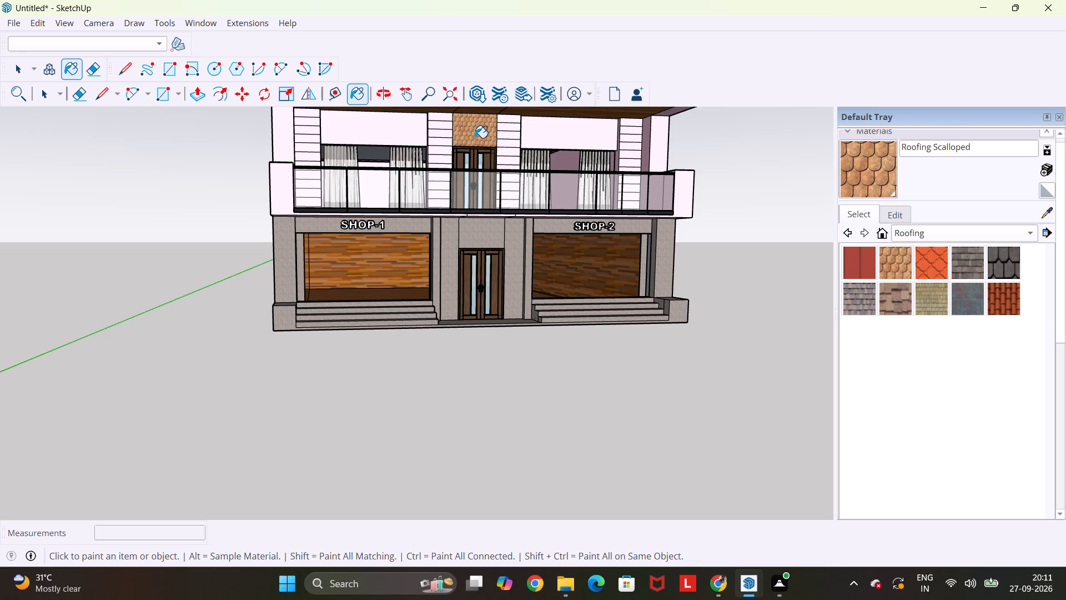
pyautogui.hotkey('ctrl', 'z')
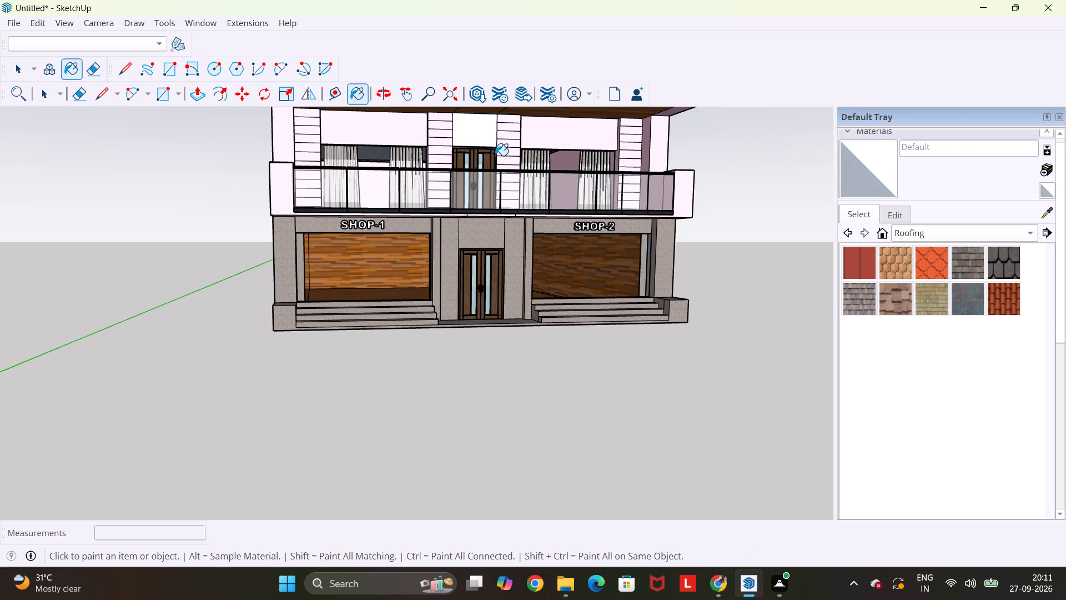
# Paint the panel above the upper-floor door with Wood Cherry Original, and replace it with Wood Bamboo.
pyautogui.scroll(-1, 686, 197)
pyautogui.keyDown('ctrl'); pyautogui.moveTo(688, 216); pyautogui.dragTo(632, 277, button='middle'); pyautogui.keyUp('ctrl')
pyautogui.keyDown('shift'); pyautogui.moveTo(610, 218); pyautogui.dragTo(577, 312, button='middle'); pyautogui.keyUp('shift')
pyautogui.scroll(3, 551, 184)
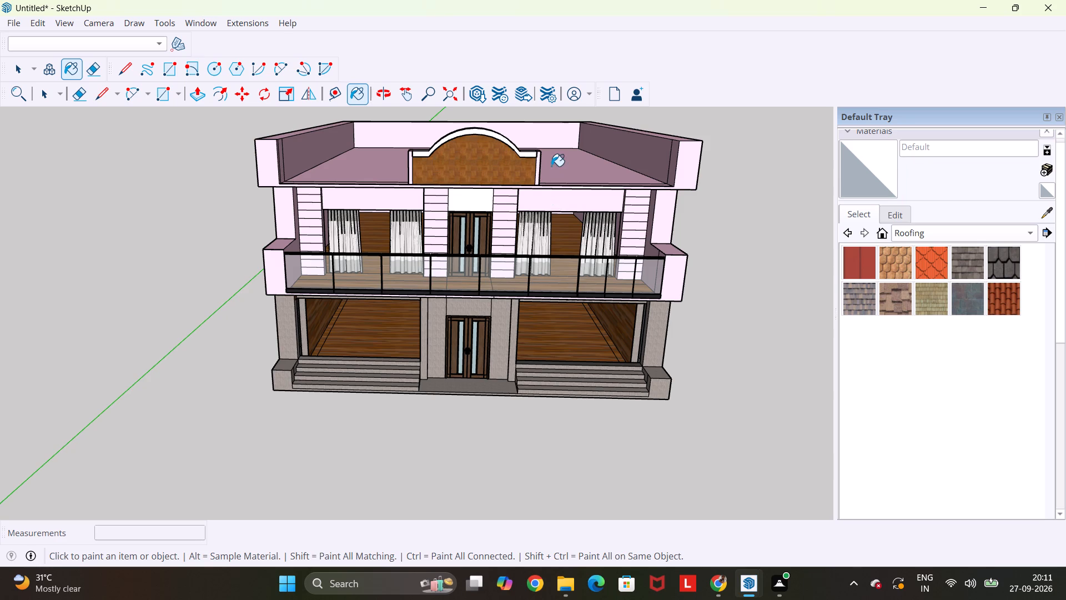
pyautogui.click(901, 229)
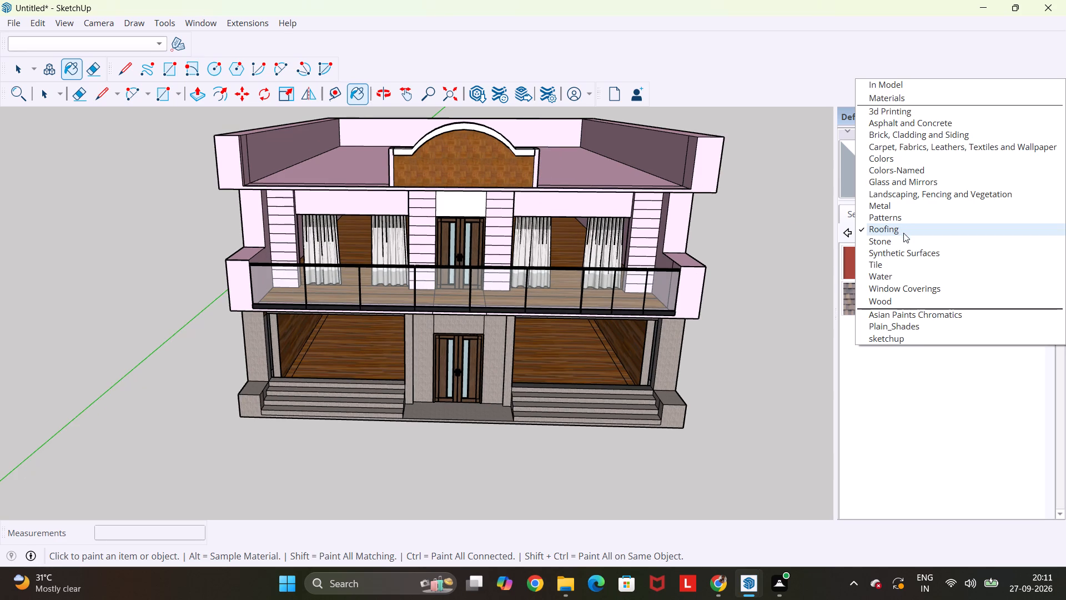
pyautogui.click(901, 299)
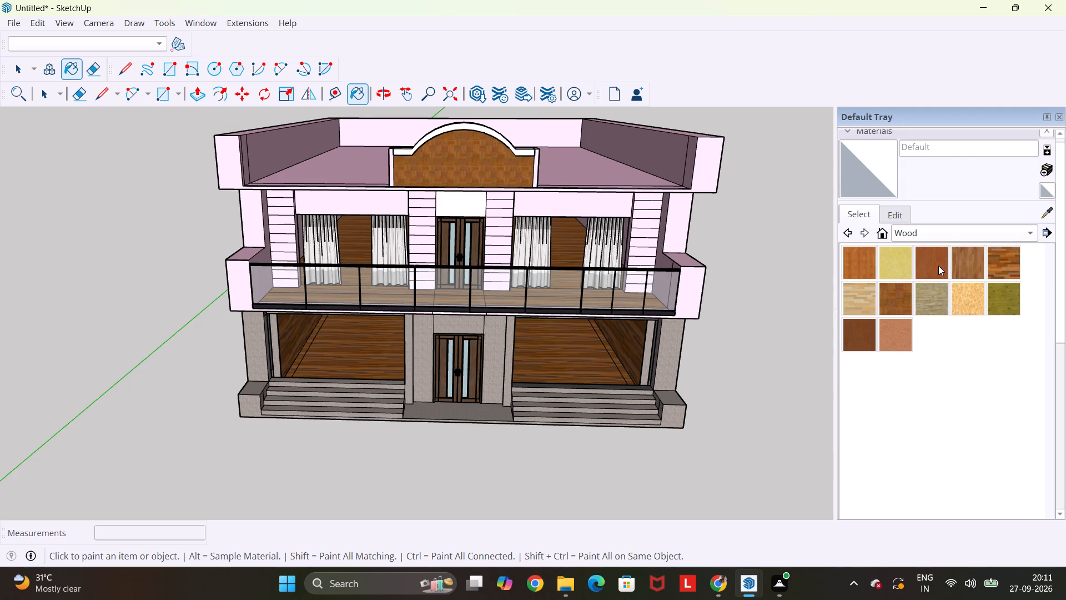
pyautogui.click(938, 265)
pyautogui.click(470, 206)
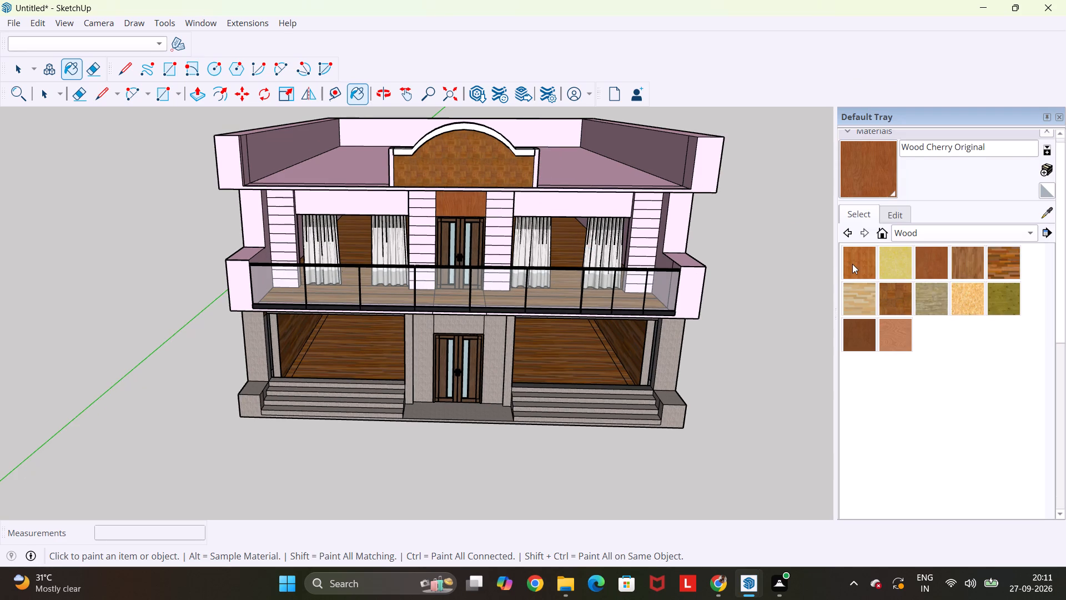
pyautogui.click(851, 266)
pyautogui.click(484, 208)
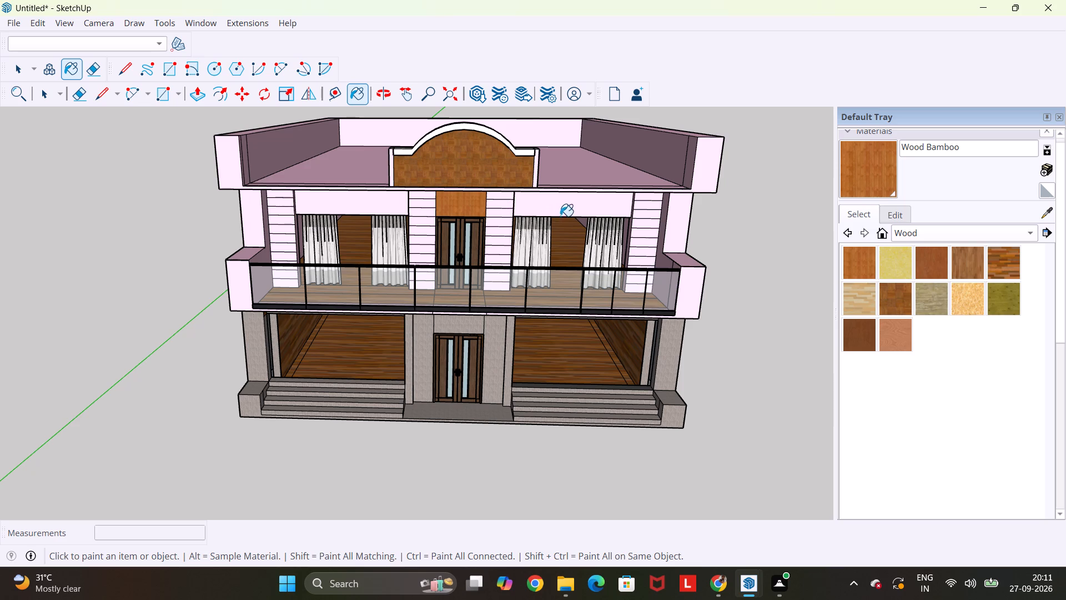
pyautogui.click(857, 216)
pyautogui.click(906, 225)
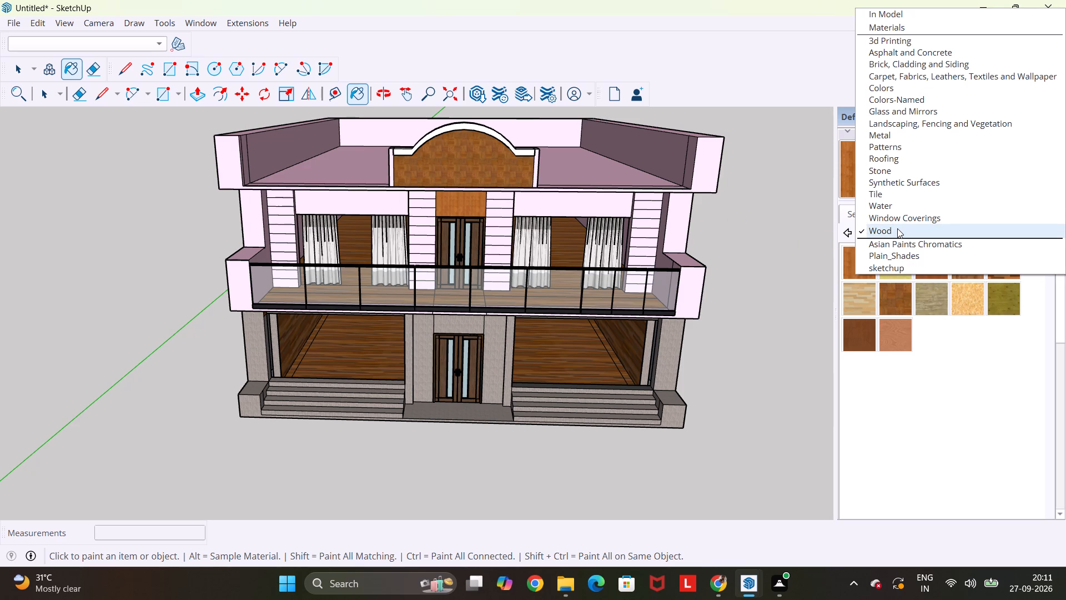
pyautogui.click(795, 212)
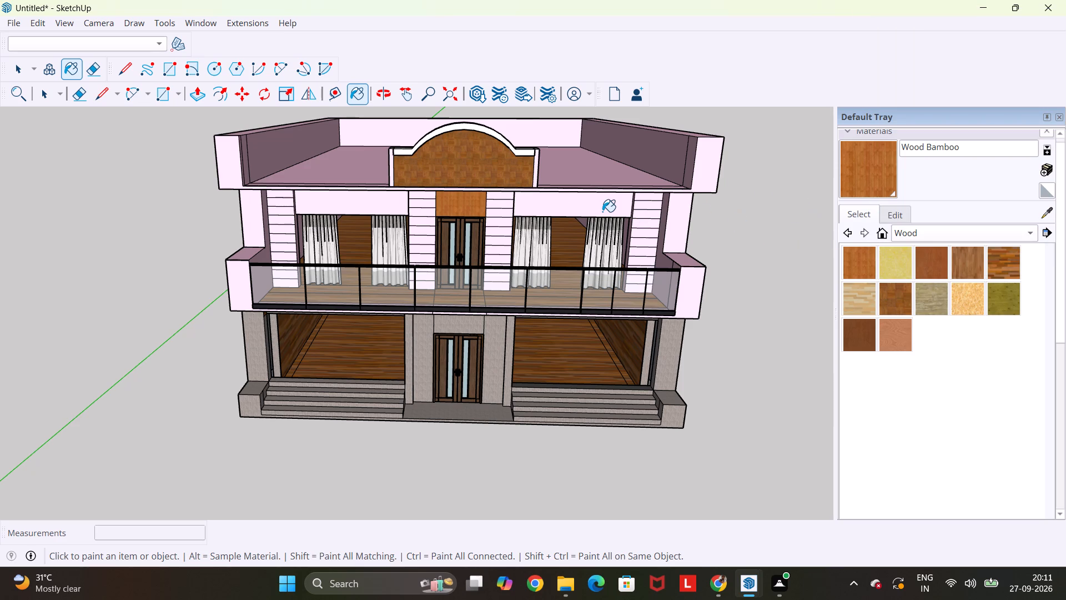
# Edit Color L01 on the wall face above the upper-floor windows near SHOP-2's side, setting hue to 219 and saturation to 100.
pyautogui.press('space')
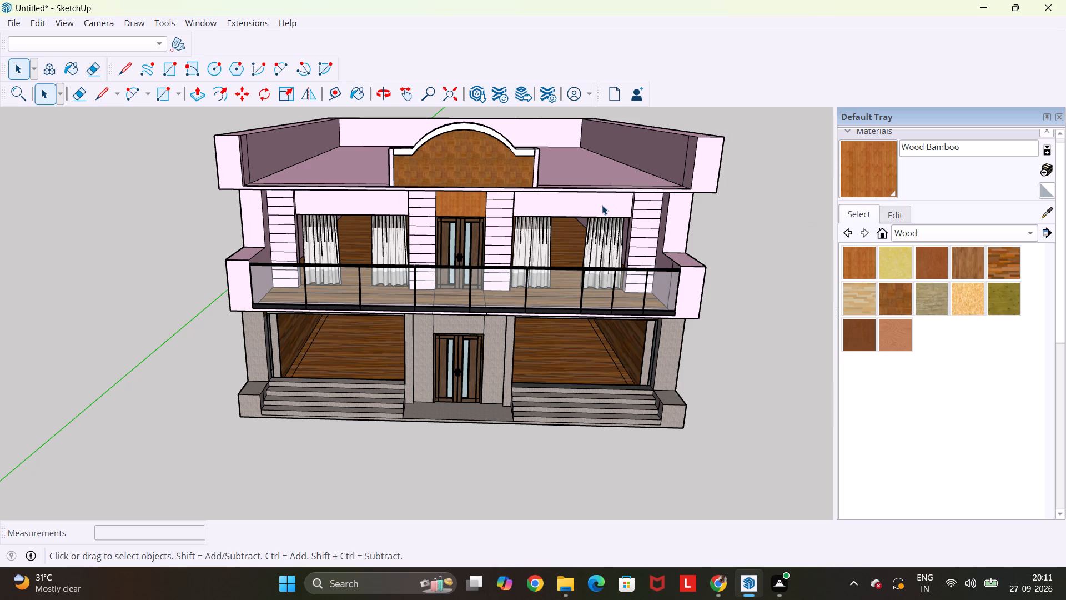
pyautogui.click(602, 205)
pyautogui.scroll(5, 954, 155)
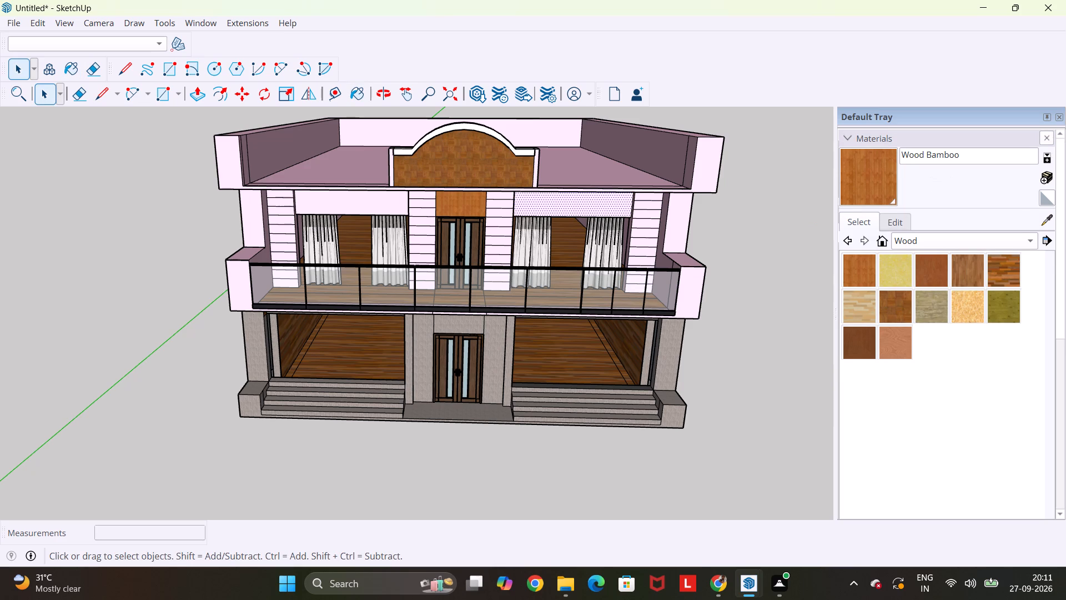
pyautogui.scroll(5, 956, 156)
pyautogui.moveTo(1062, 174); pyautogui.dragTo(1062, 338)
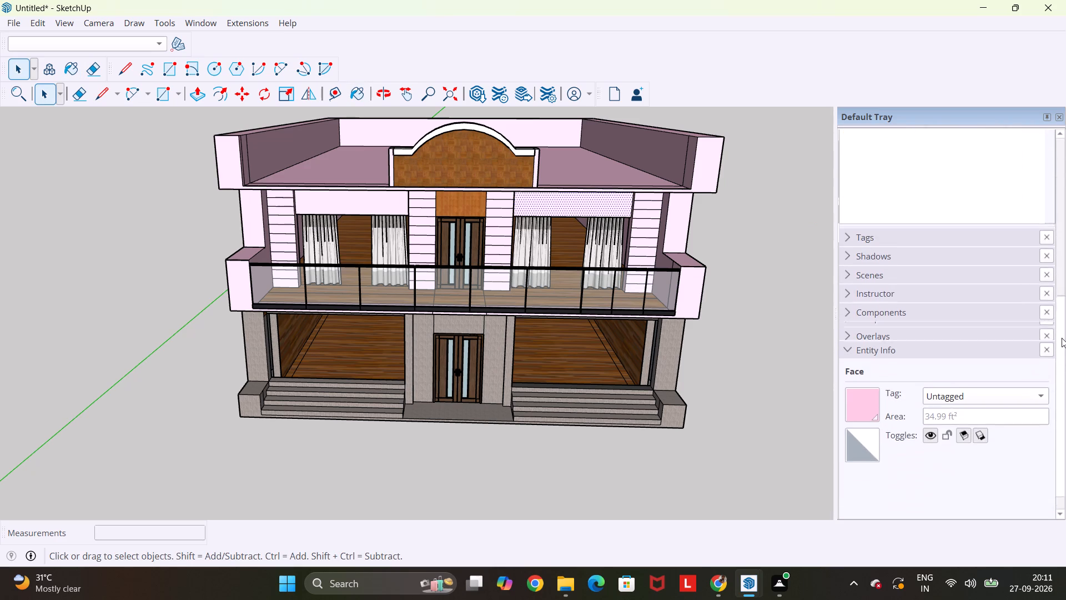
pyautogui.moveTo(1062, 338); pyautogui.dragTo(1054, 371)
pyautogui.click(858, 388)
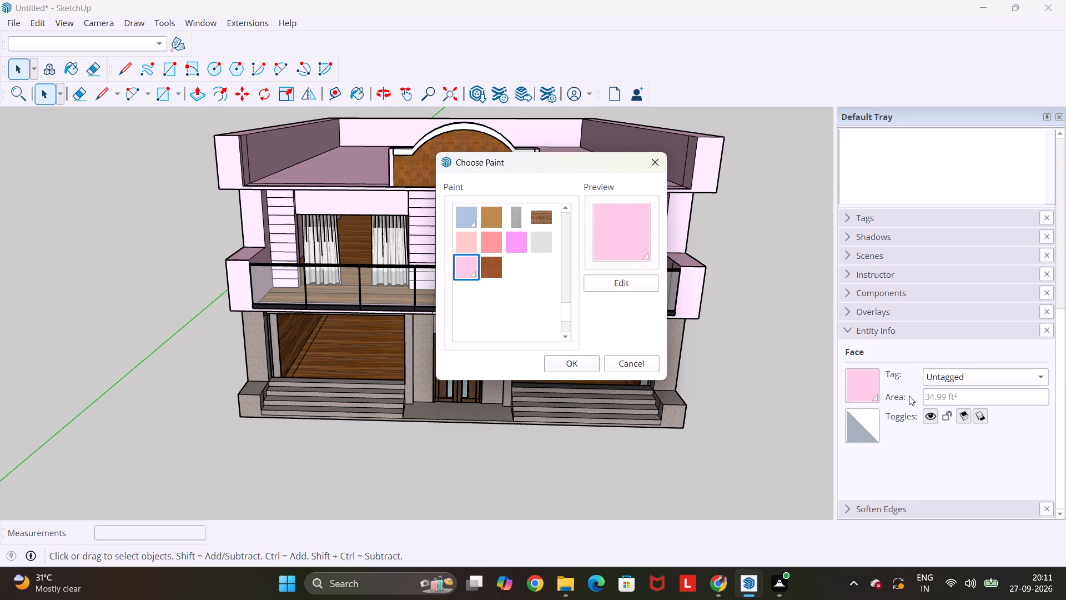
pyautogui.moveTo(632, 233); pyautogui.dragTo(432, 229)
pyautogui.moveTo(432, 229); pyautogui.dragTo(368, 199)
pyautogui.click(628, 286)
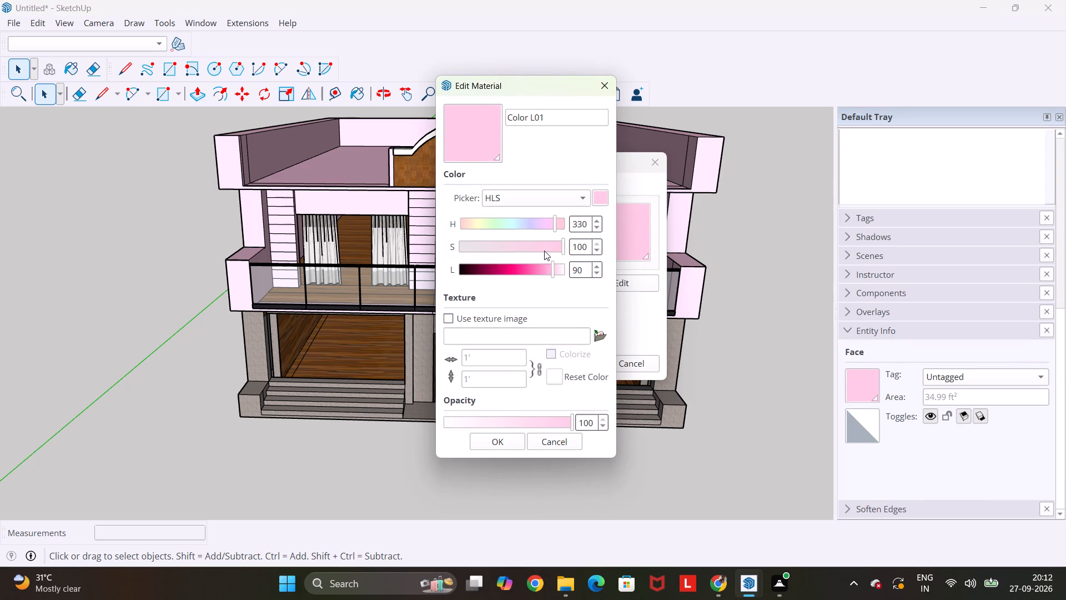
pyautogui.moveTo(561, 247); pyautogui.dragTo(451, 251)
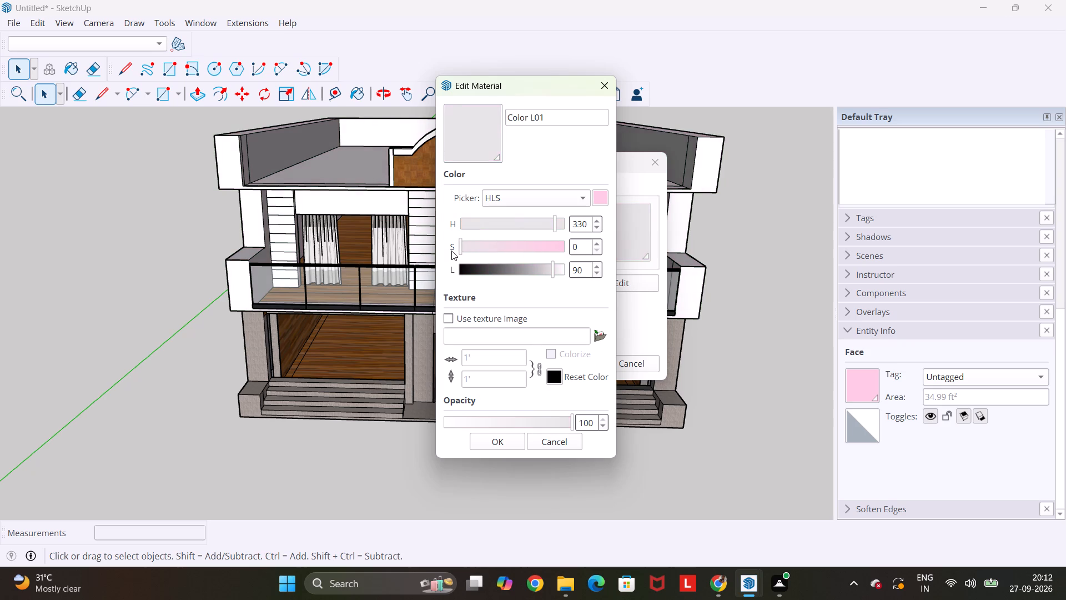
pyautogui.moveTo(451, 251); pyautogui.dragTo(580, 249)
pyautogui.moveTo(552, 228); pyautogui.dragTo(502, 227)
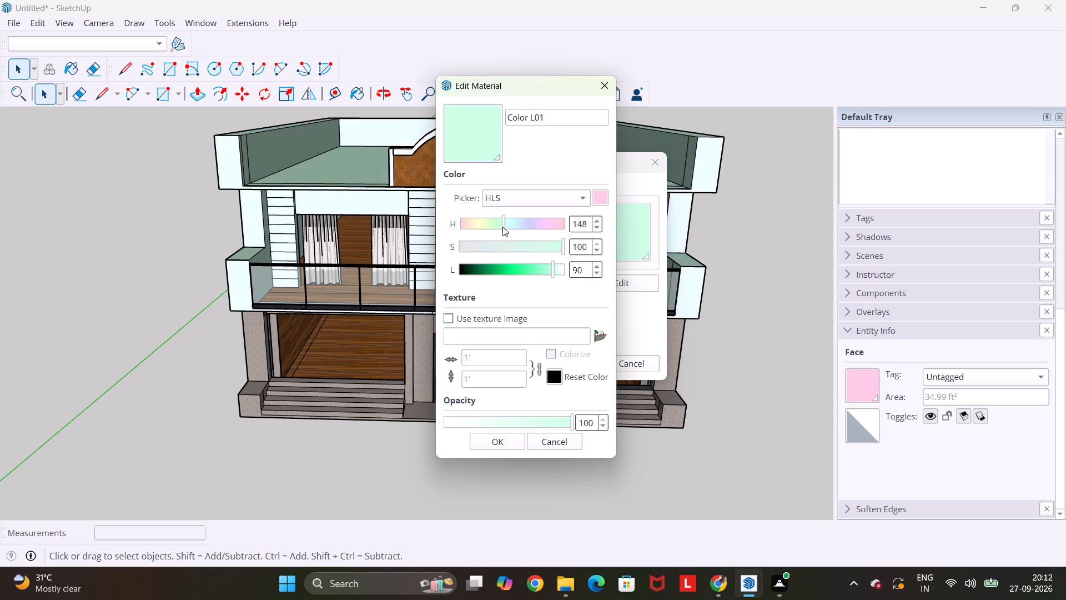
pyautogui.moveTo(502, 227); pyautogui.dragTo(517, 229)
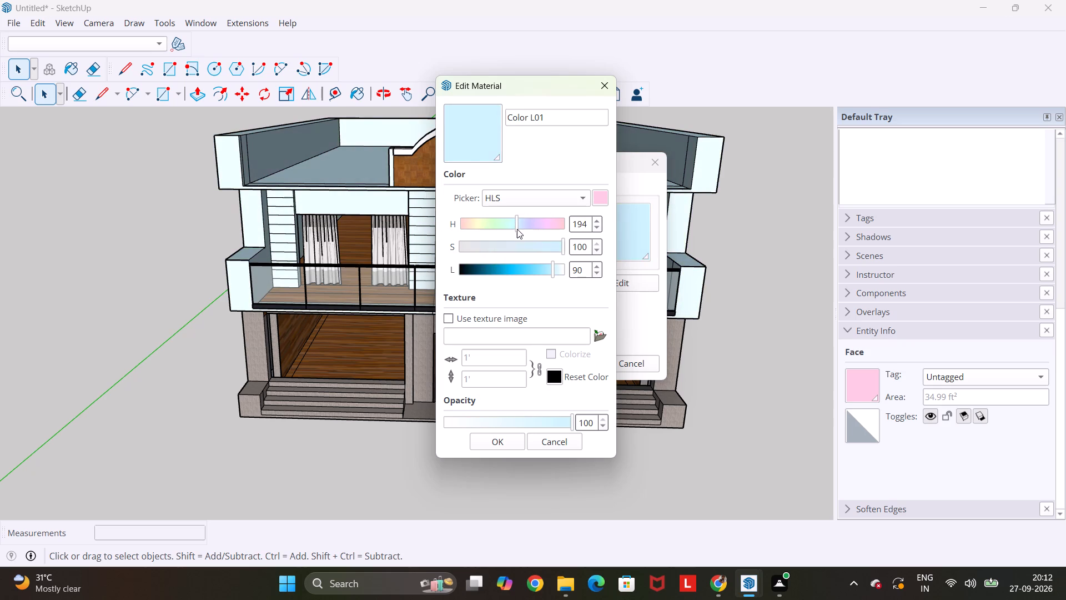
pyautogui.moveTo(517, 229); pyautogui.dragTo(523, 229)
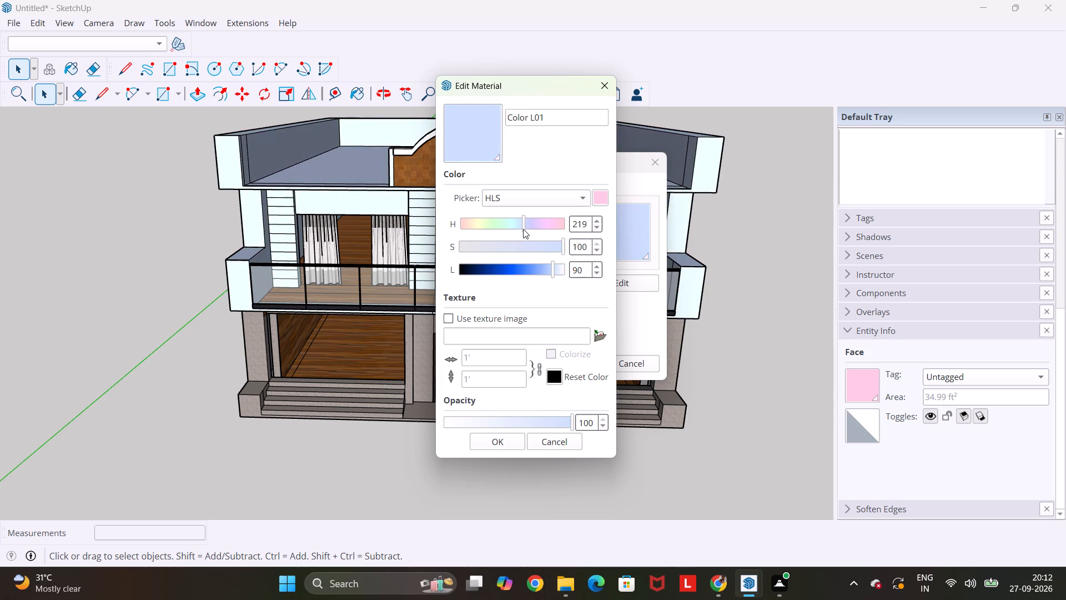
# Set the lightness of Color L01 to 81 for a light blue wall colour.
pyautogui.moveTo(550, 269); pyautogui.dragTo(506, 274)
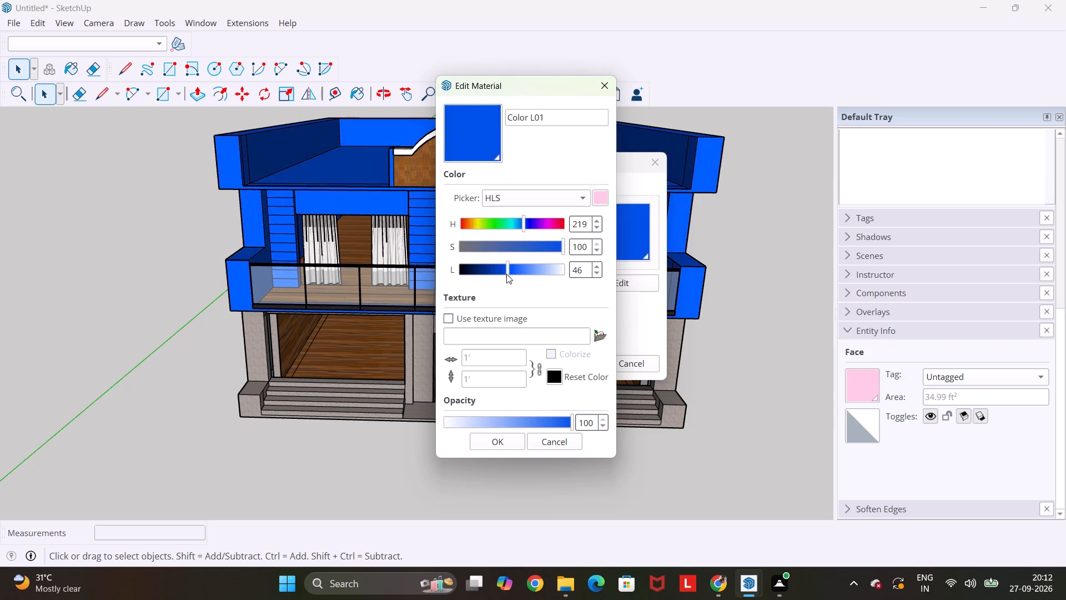
pyautogui.moveTo(506, 274); pyautogui.dragTo(537, 276)
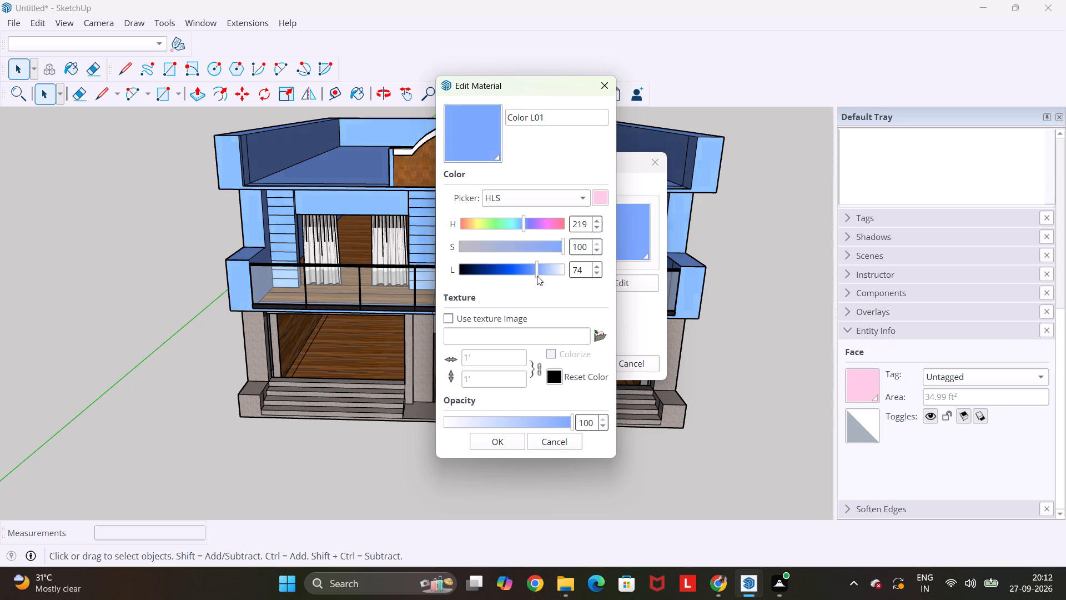
pyautogui.moveTo(537, 276); pyautogui.dragTo(544, 276)
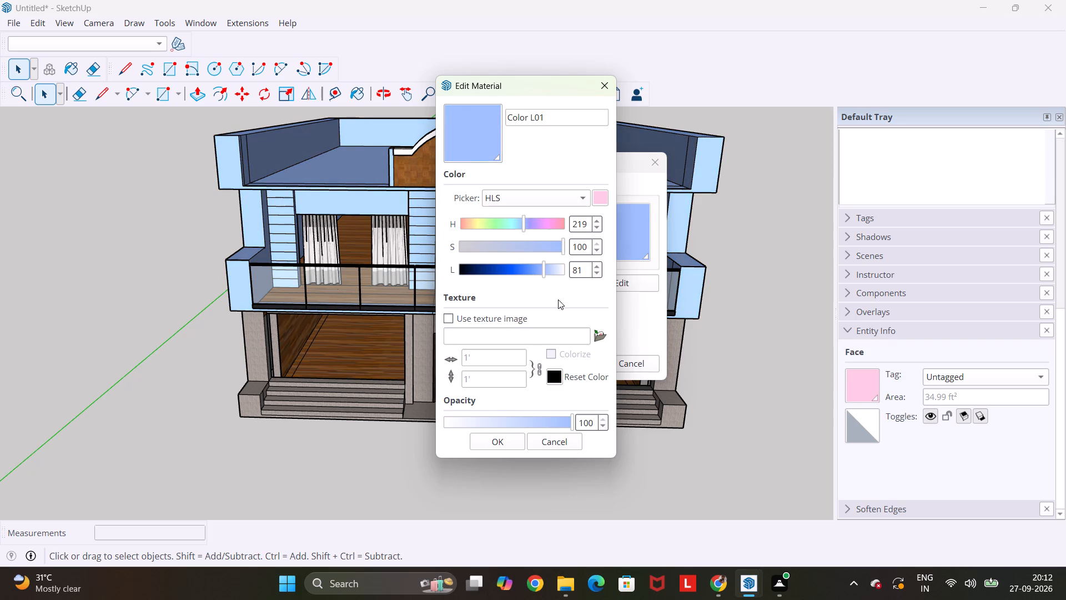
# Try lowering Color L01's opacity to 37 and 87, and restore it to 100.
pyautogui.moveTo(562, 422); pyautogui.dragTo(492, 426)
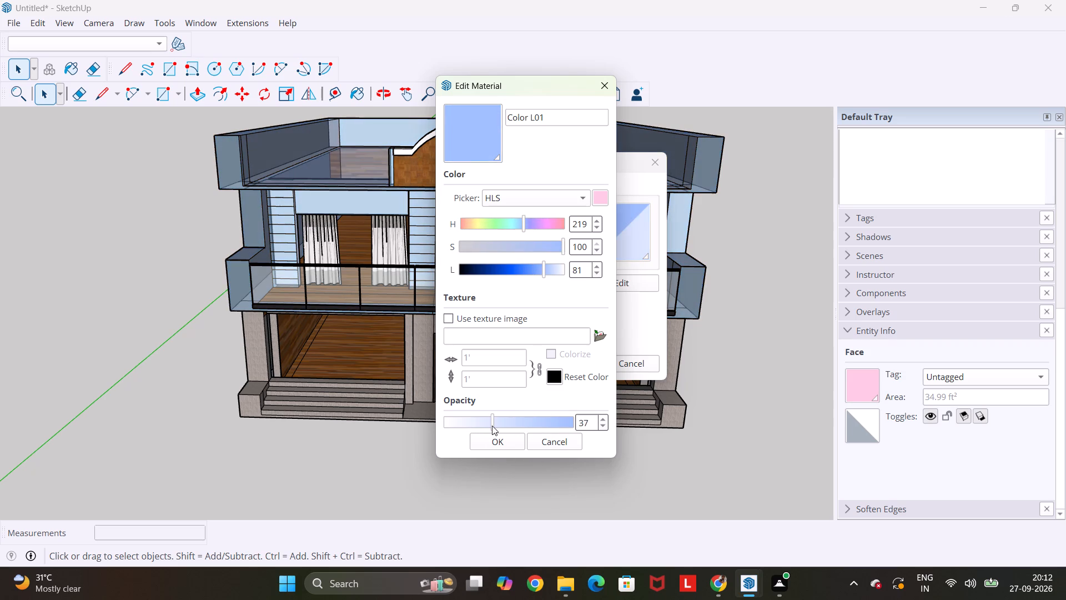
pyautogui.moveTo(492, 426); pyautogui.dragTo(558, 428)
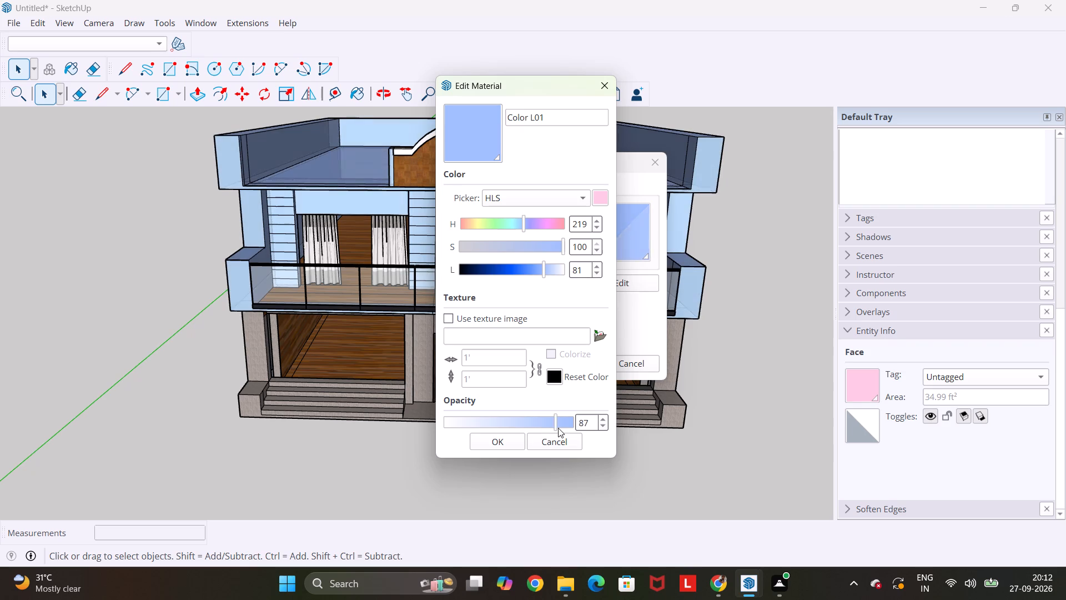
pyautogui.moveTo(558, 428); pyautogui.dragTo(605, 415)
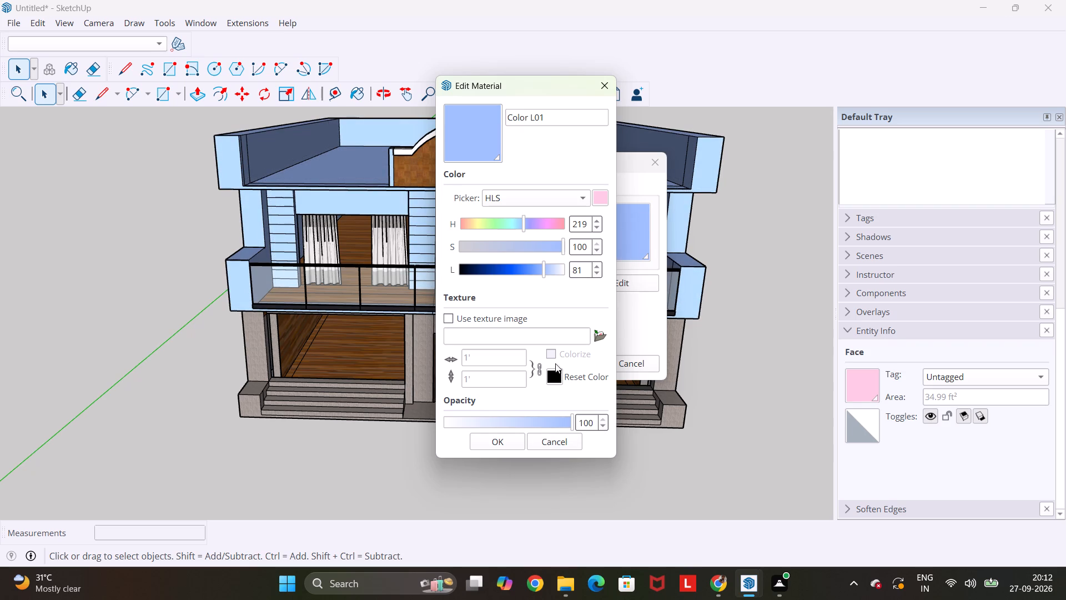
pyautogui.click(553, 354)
# Accept the edited light blue Color L01 and apply it as the selected wall face's paint.
pyautogui.click(494, 443)
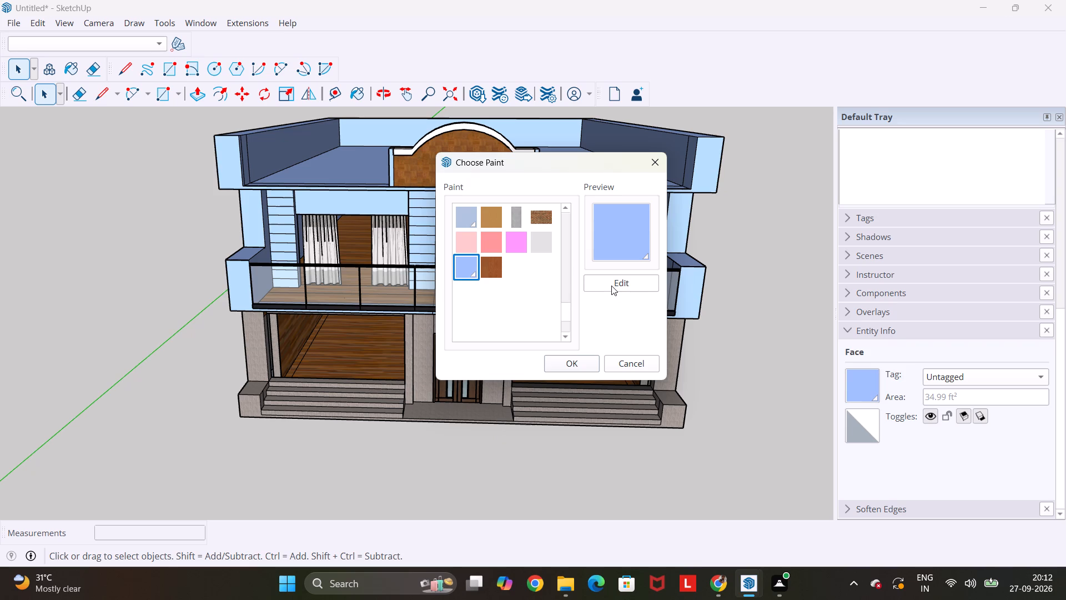
pyautogui.click(611, 286)
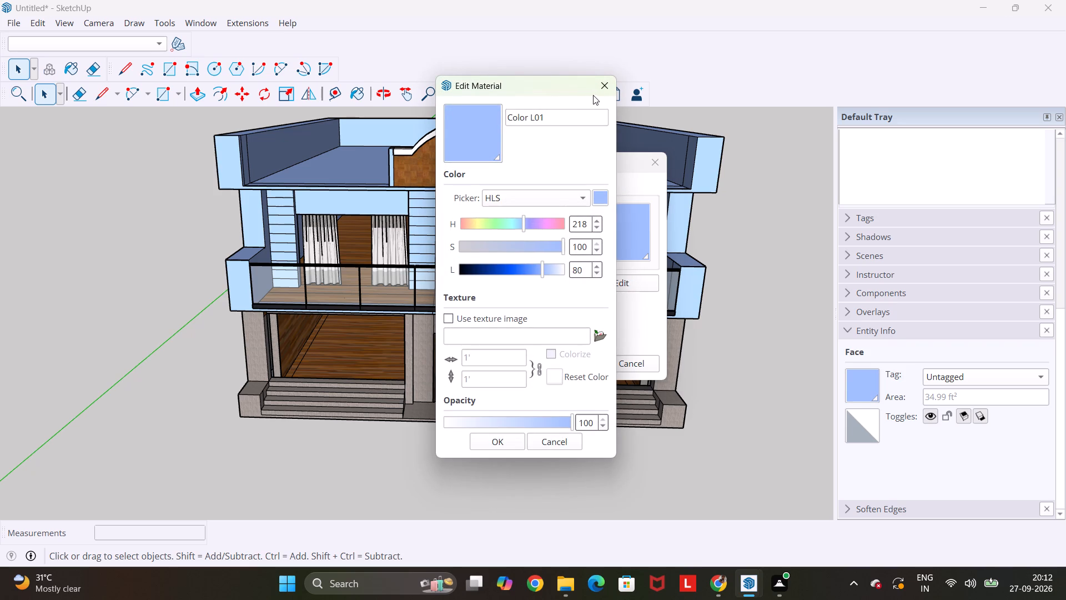
pyautogui.click(596, 93)
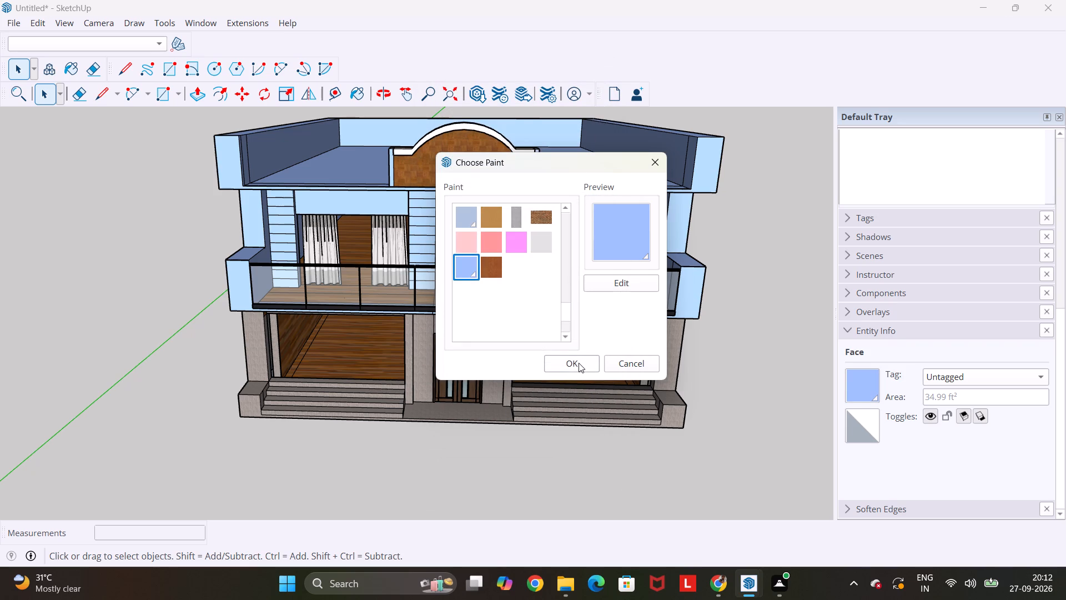
pyautogui.click(577, 363)
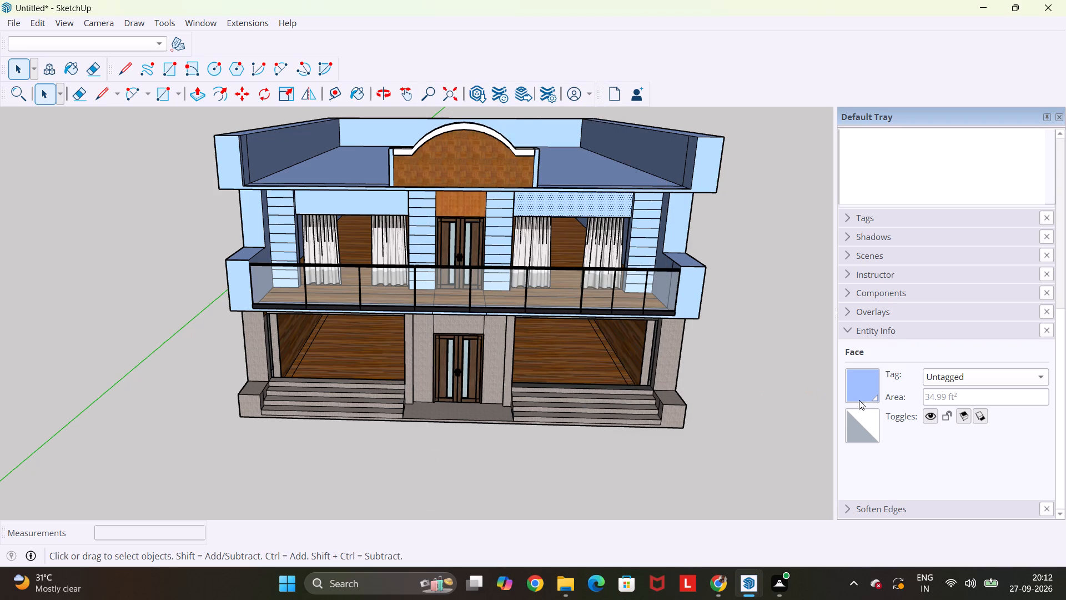
# Switch the materials library from Wood to the Colors collection.
pyautogui.scroll(6, 898, 214)
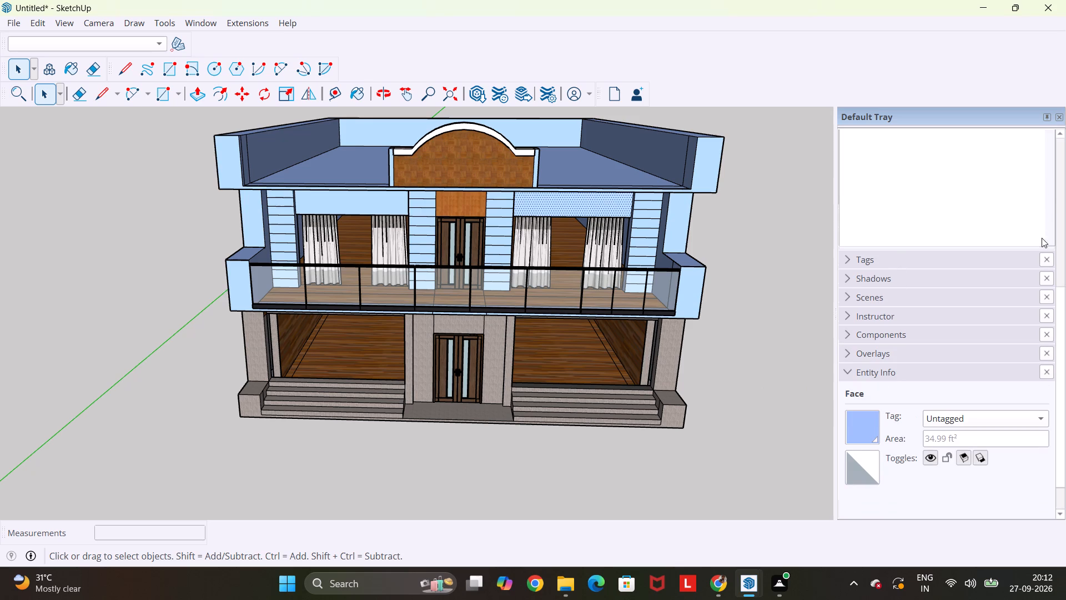
pyautogui.moveTo(1065, 253); pyautogui.dragTo(1061, 197)
pyautogui.moveTo(1061, 237); pyautogui.dragTo(1063, 191)
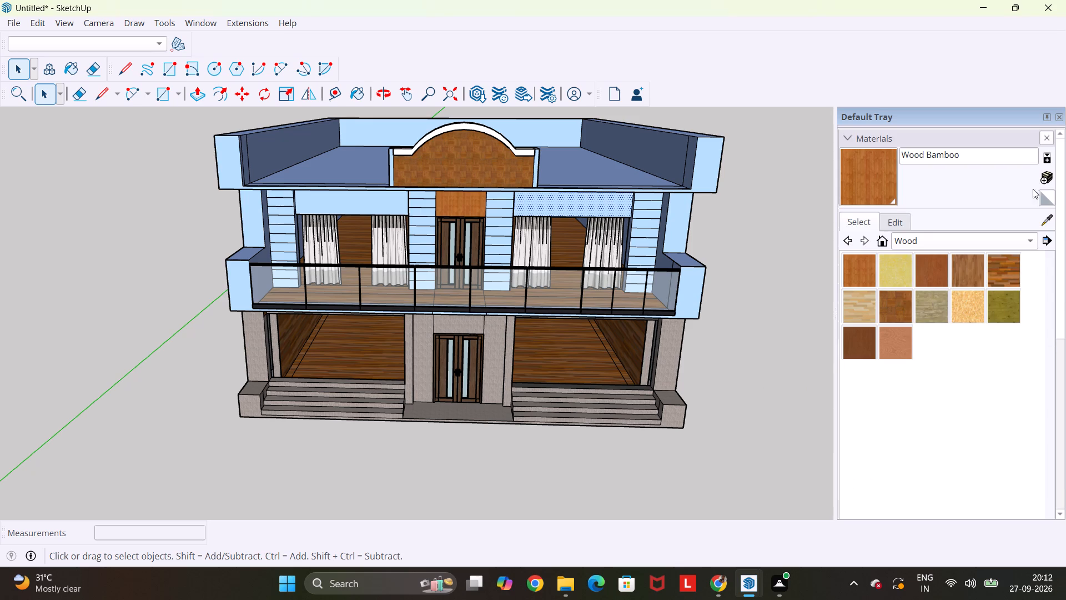
pyautogui.click(864, 221)
pyautogui.click(921, 239)
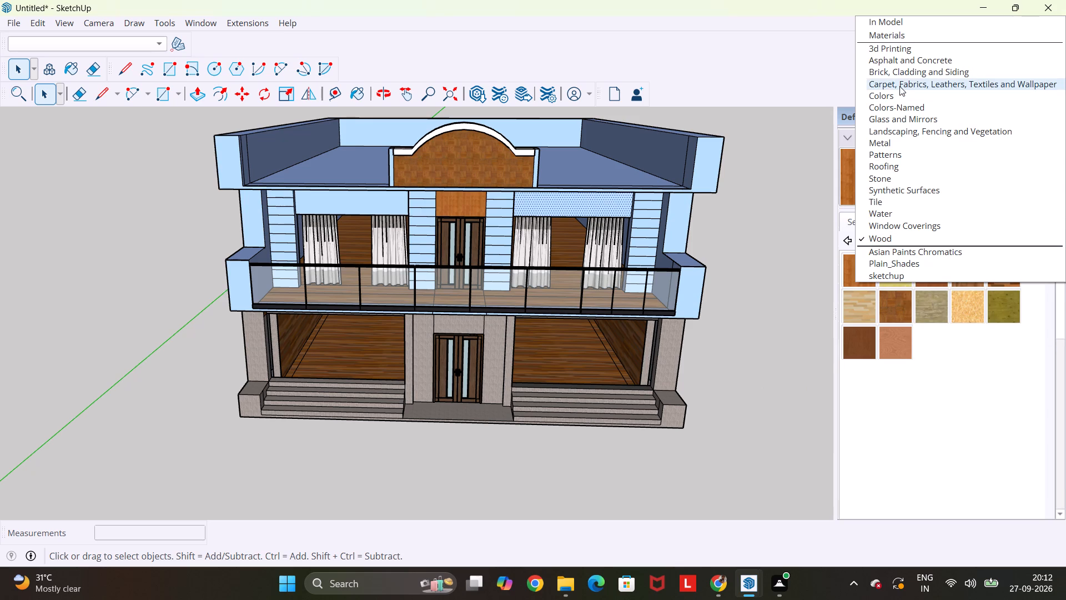
pyautogui.click(898, 91)
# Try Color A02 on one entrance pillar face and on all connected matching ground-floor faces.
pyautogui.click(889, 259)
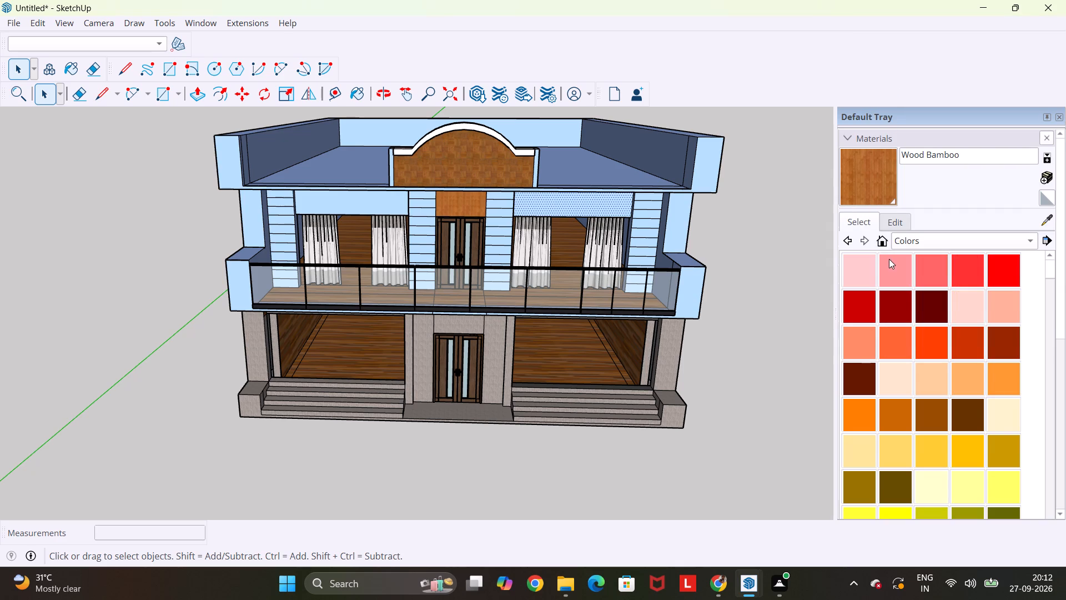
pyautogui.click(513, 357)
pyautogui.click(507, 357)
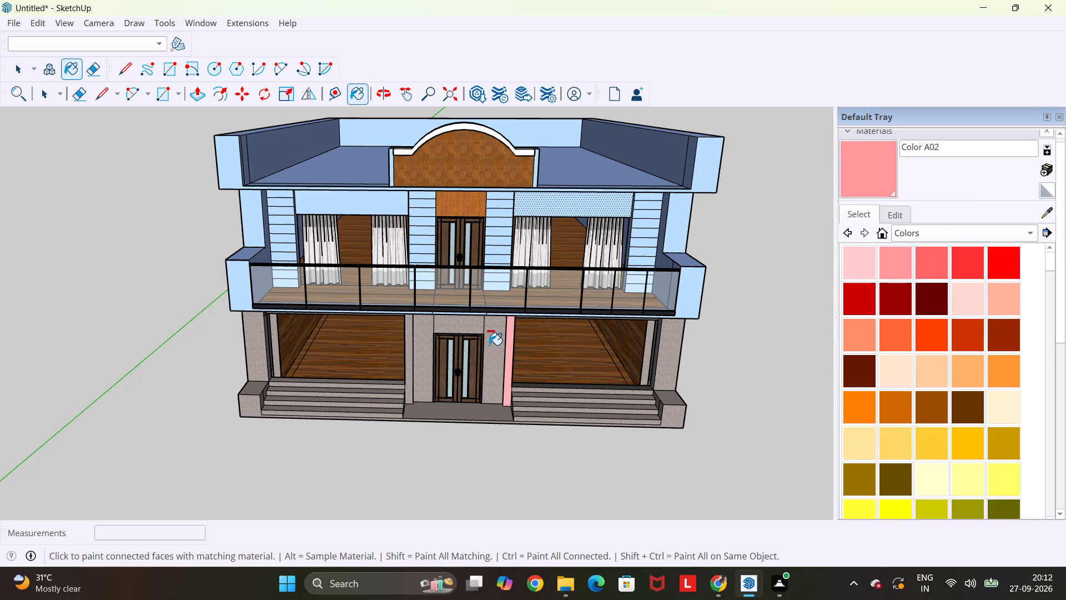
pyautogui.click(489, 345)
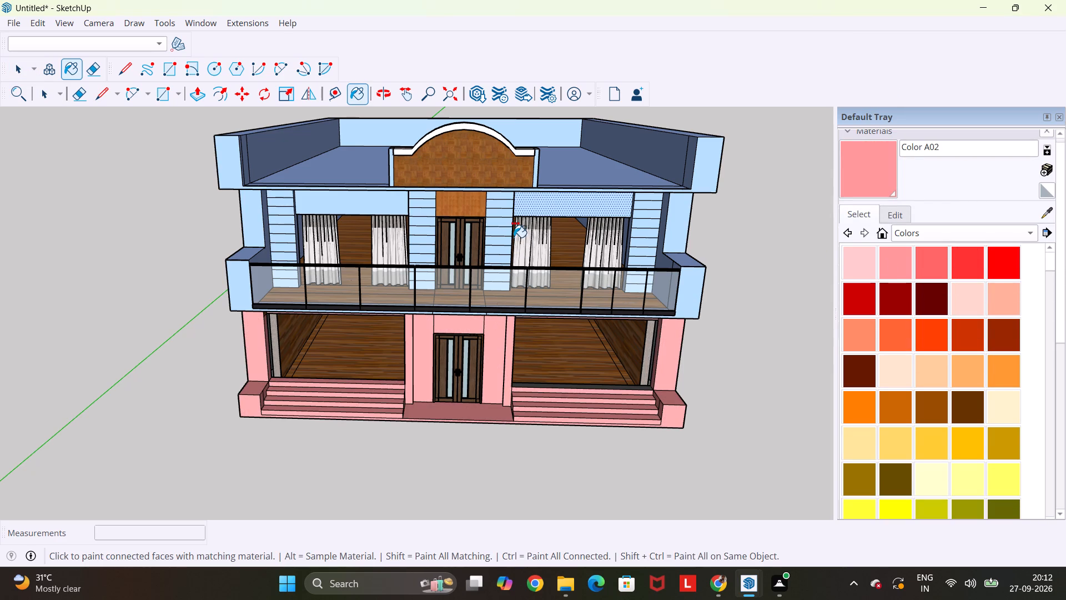
# Repaint all connected pink ground-floor walls, pillars and steps around the shops with Color C01.
pyautogui.moveTo(571, 348); pyautogui.dragTo(571, 338, button='middle')
pyautogui.moveTo(571, 338); pyautogui.dragTo(570, 252, button='middle')
pyautogui.scroll(1, 570, 252)
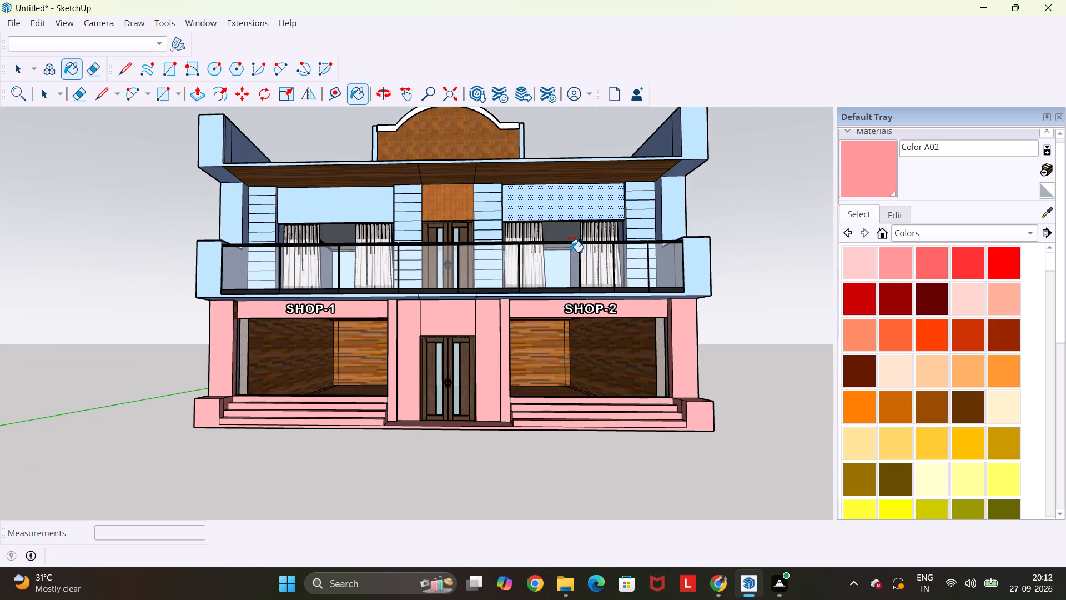
pyautogui.moveTo(570, 252); pyautogui.dragTo(572, 264, button='middle')
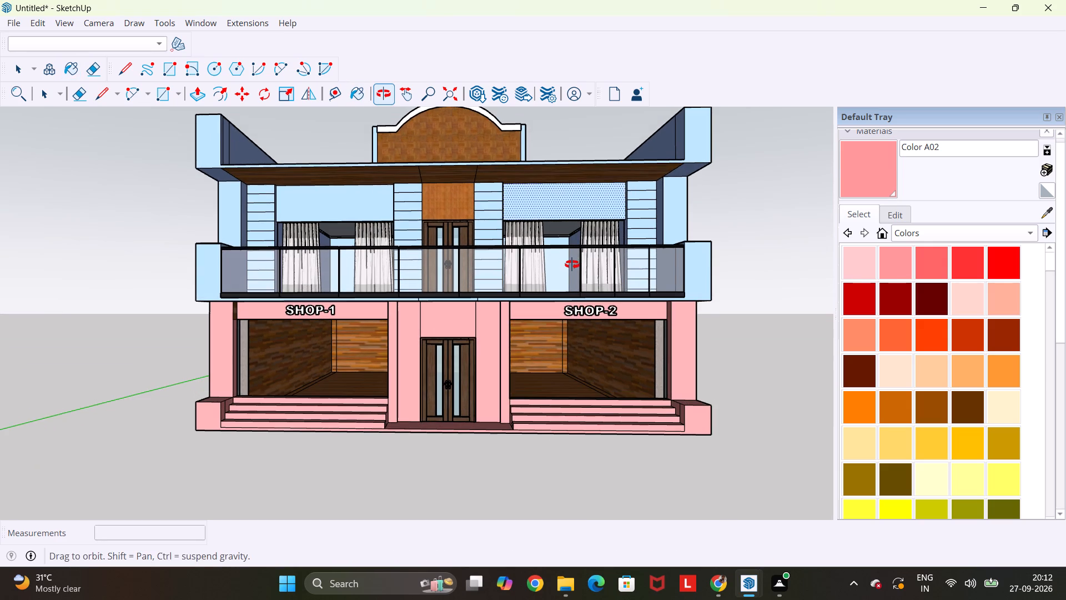
pyautogui.moveTo(572, 264); pyautogui.dragTo(573, 267, button='middle')
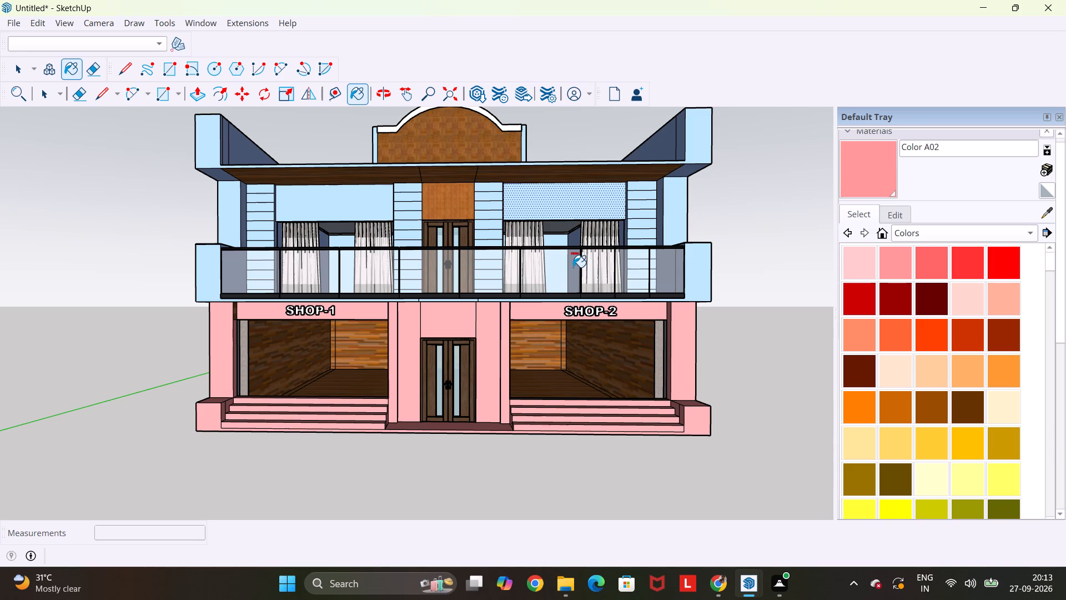
pyautogui.click(894, 366)
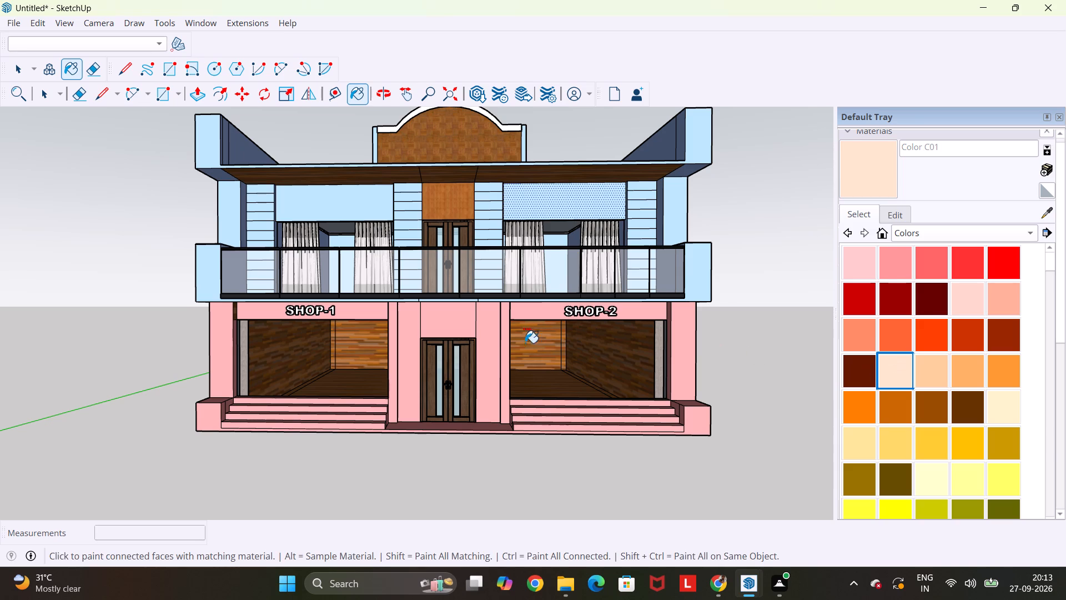
pyautogui.click(496, 350)
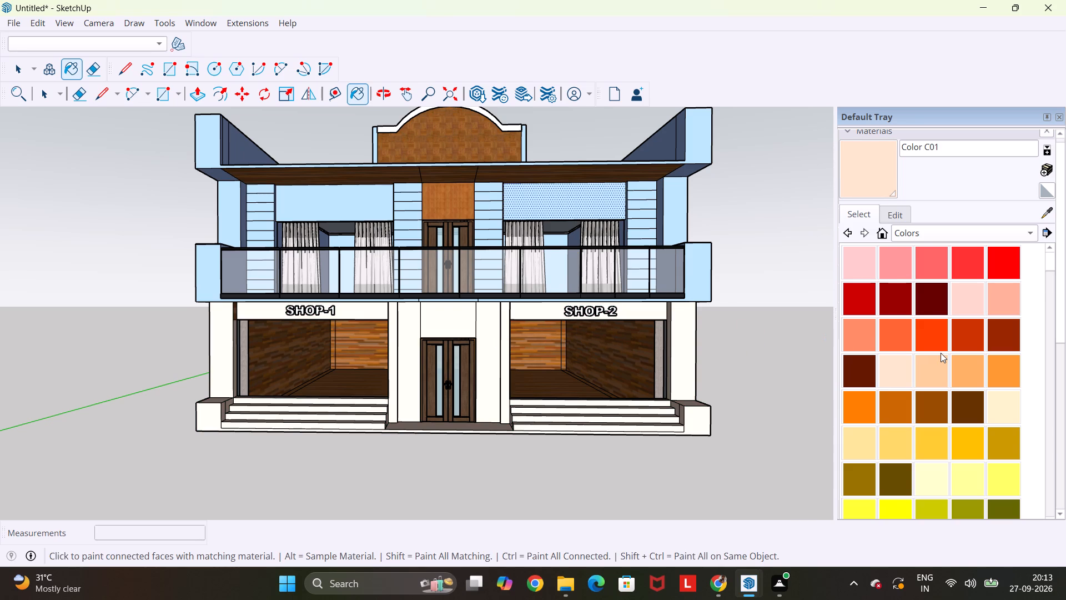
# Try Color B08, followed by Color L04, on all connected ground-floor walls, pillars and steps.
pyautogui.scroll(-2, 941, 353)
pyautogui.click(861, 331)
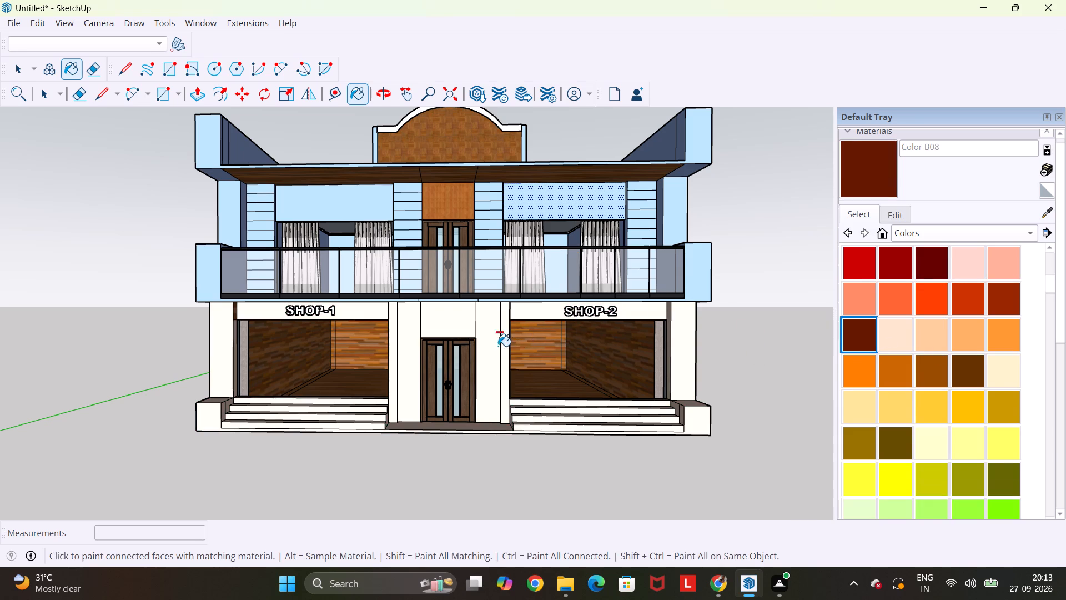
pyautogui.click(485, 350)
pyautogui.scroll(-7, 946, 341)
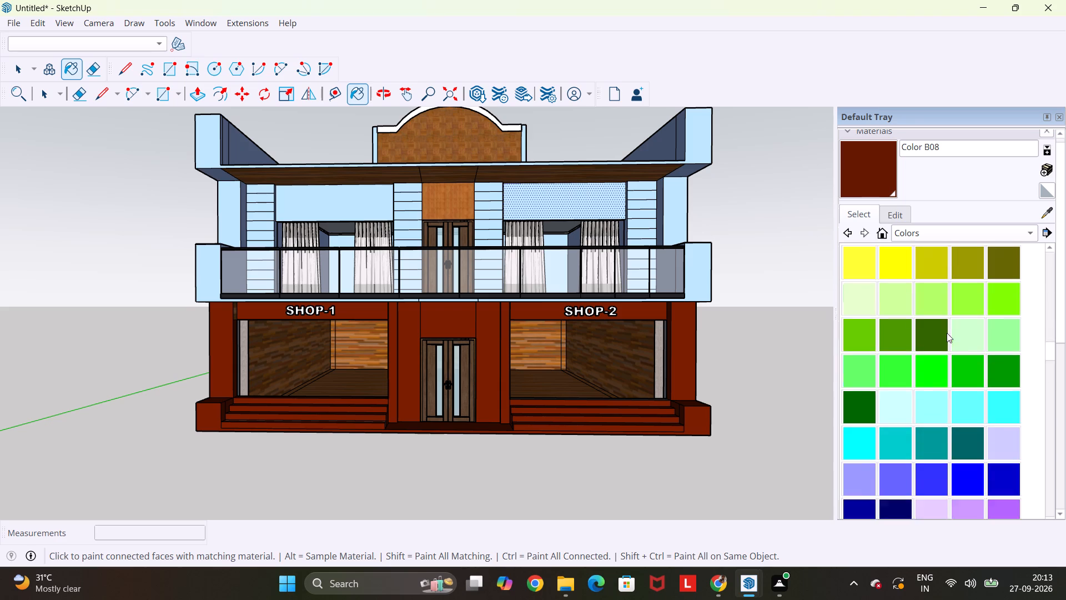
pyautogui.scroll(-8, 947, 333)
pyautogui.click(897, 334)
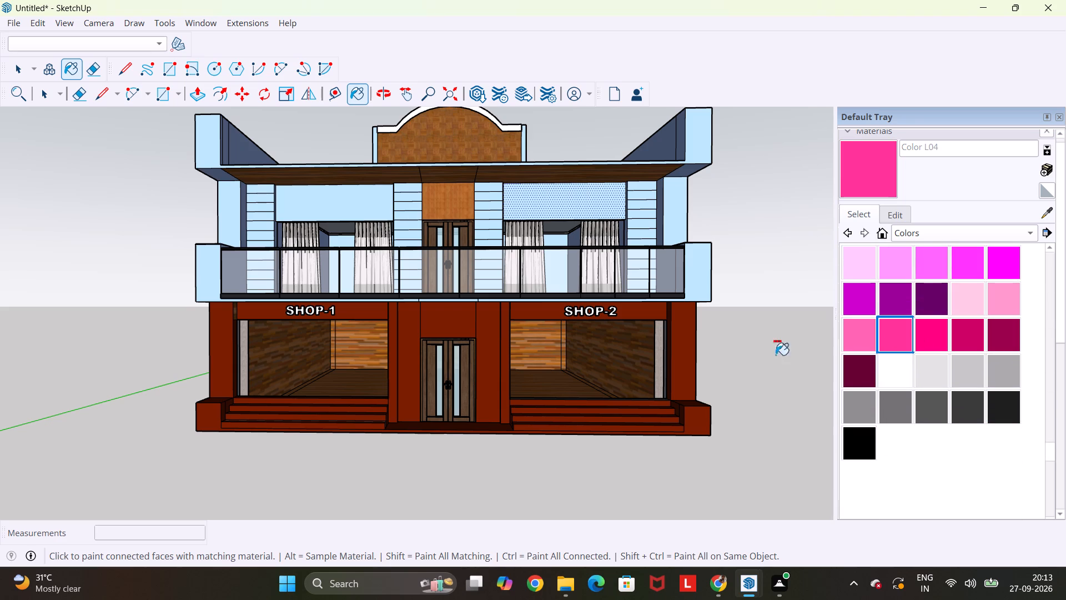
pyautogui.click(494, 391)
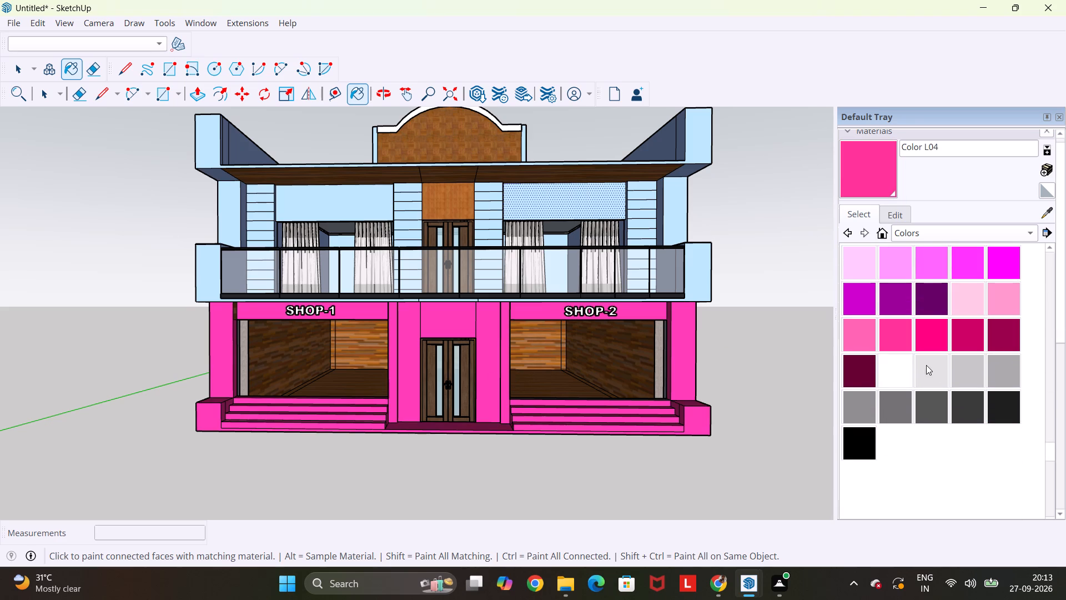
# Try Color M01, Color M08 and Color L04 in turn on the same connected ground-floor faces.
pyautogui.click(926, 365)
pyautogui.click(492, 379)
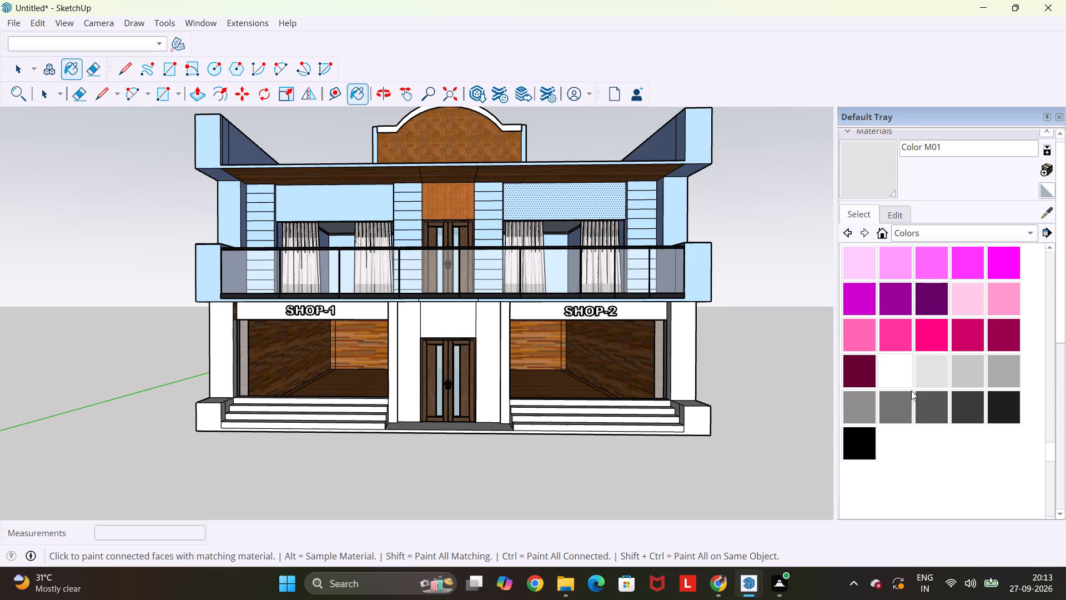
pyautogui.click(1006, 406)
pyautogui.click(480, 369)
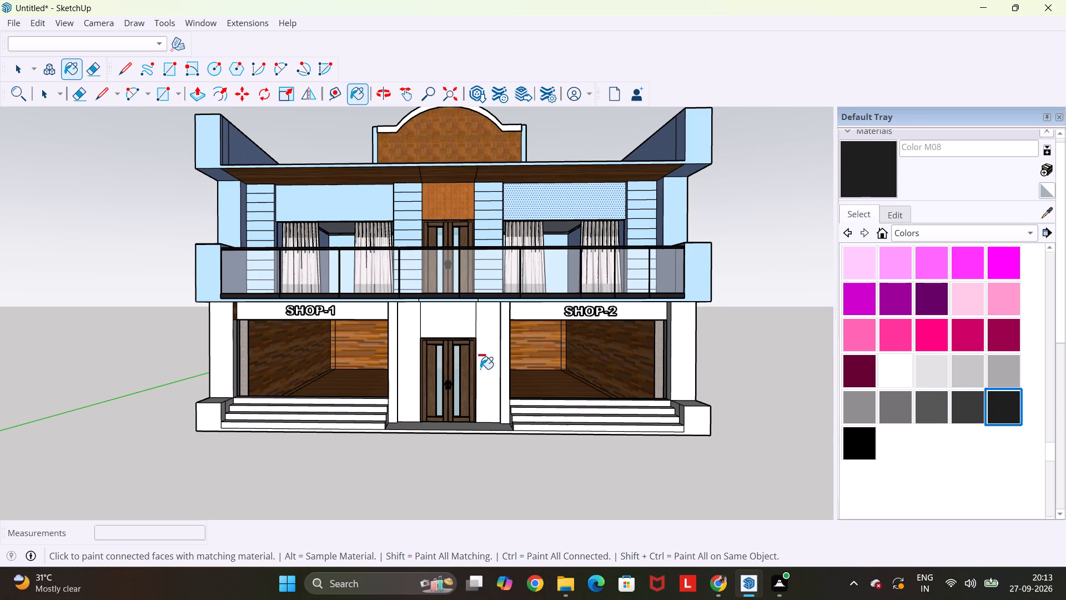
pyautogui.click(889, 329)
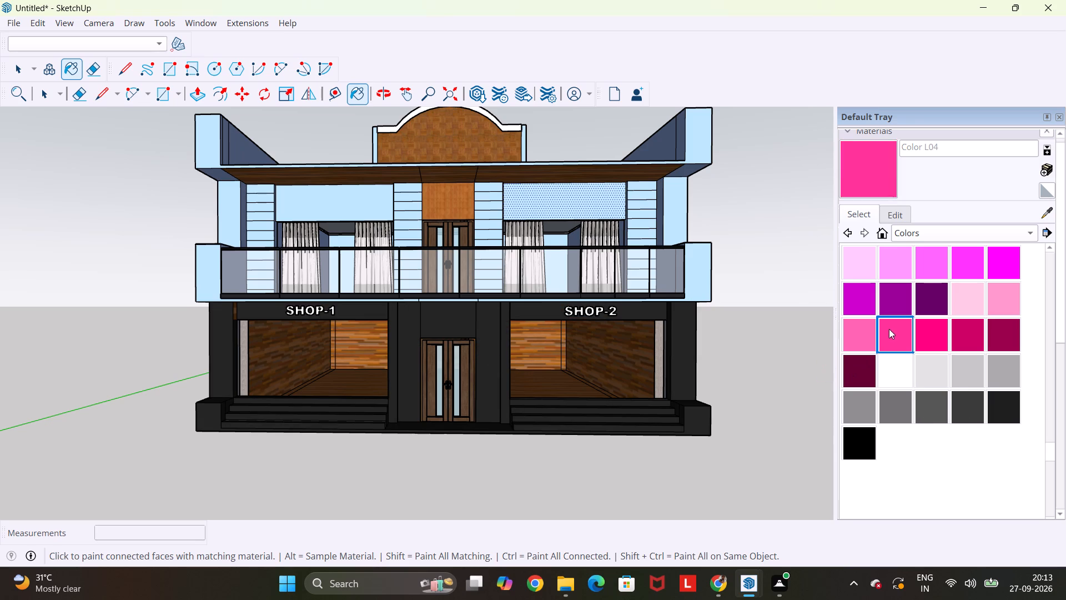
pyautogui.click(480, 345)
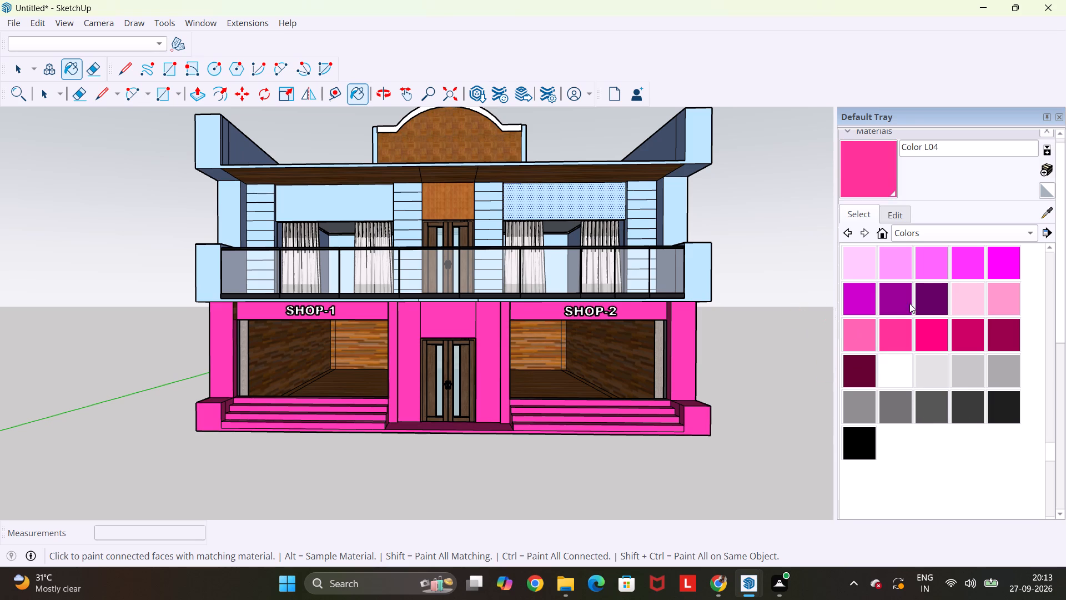
# Paint all connected ground-floor walls, pillars and steps with the light pink Color L01.
pyautogui.click(961, 302)
pyautogui.click(491, 351)
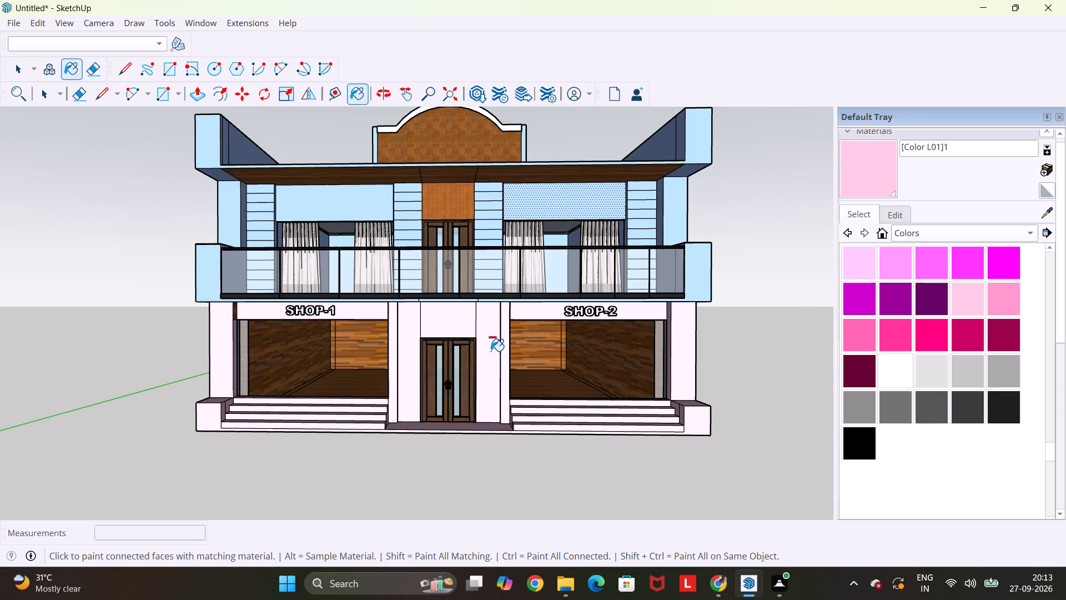
# Edit the ground-floor paint's colour in HLS to hue 183, saturation 90 and lightness 100, making it white.
pyautogui.click(889, 216)
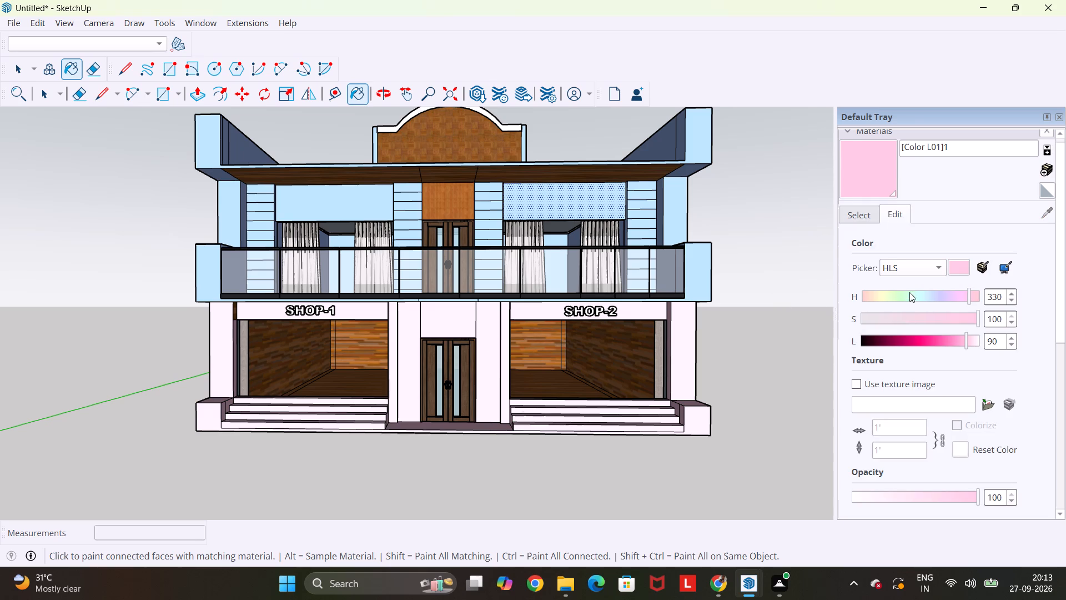
pyautogui.moveTo(964, 294); pyautogui.dragTo(925, 298)
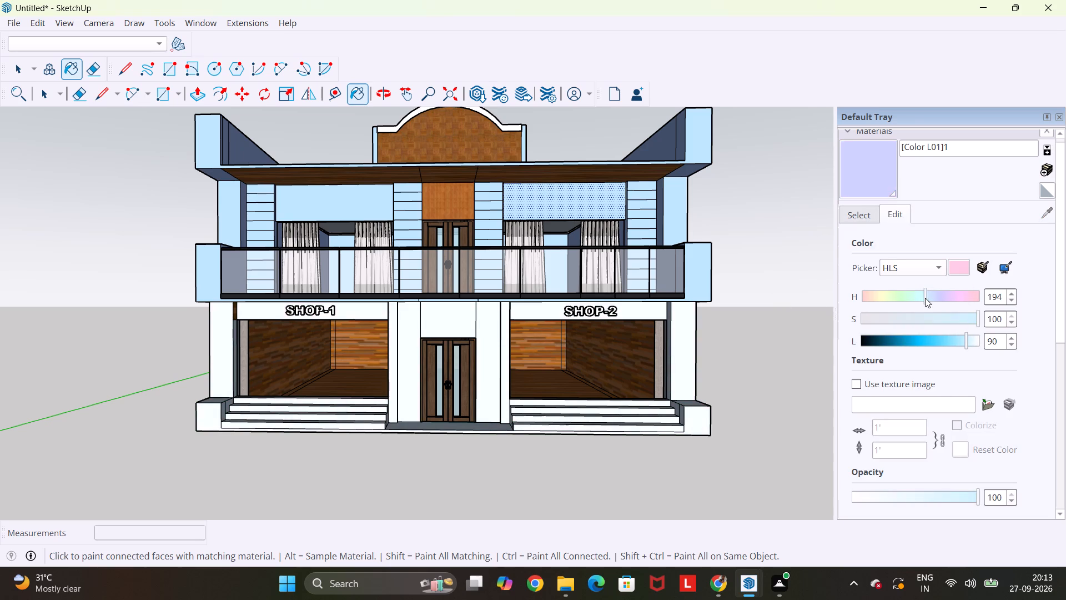
pyautogui.moveTo(925, 298); pyautogui.dragTo(922, 301)
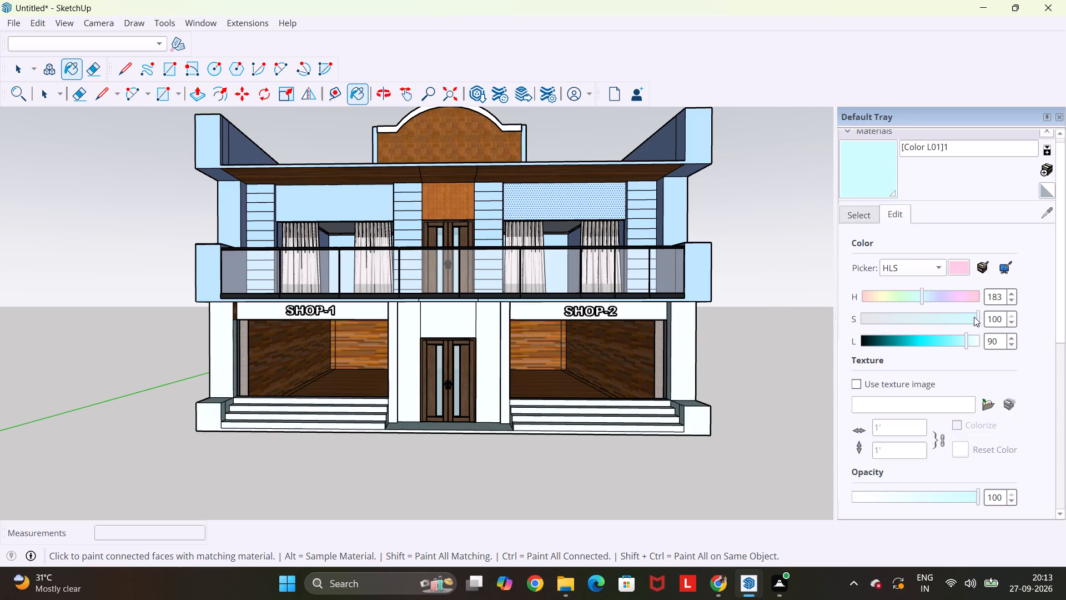
pyautogui.moveTo(975, 318); pyautogui.dragTo(890, 336)
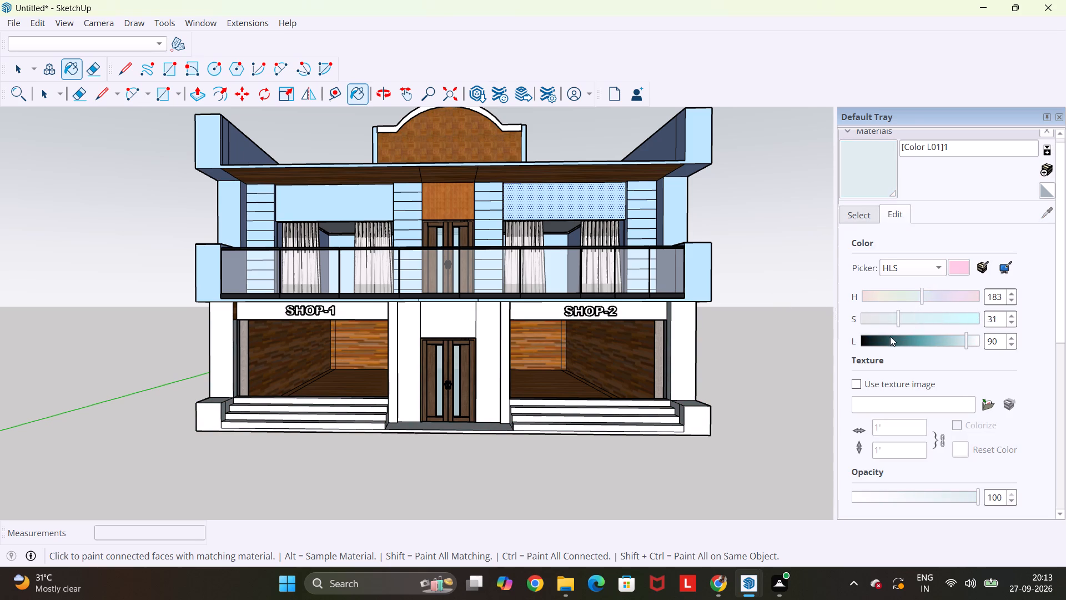
pyautogui.moveTo(890, 336); pyautogui.dragTo(965, 332)
pyautogui.moveTo(964, 339); pyautogui.dragTo(886, 344)
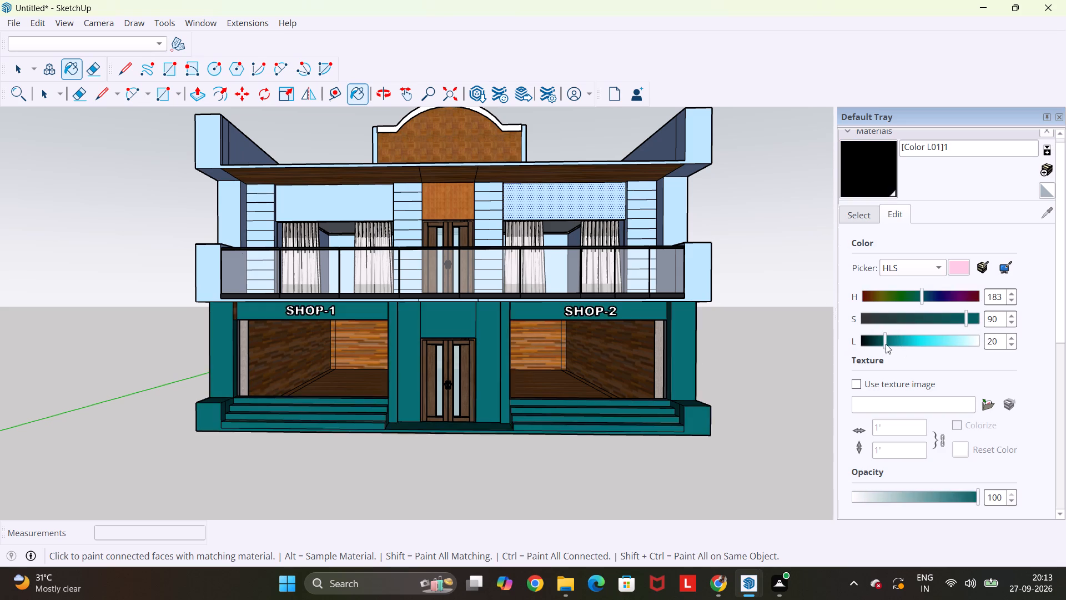
pyautogui.moveTo(886, 344); pyautogui.dragTo(976, 339)
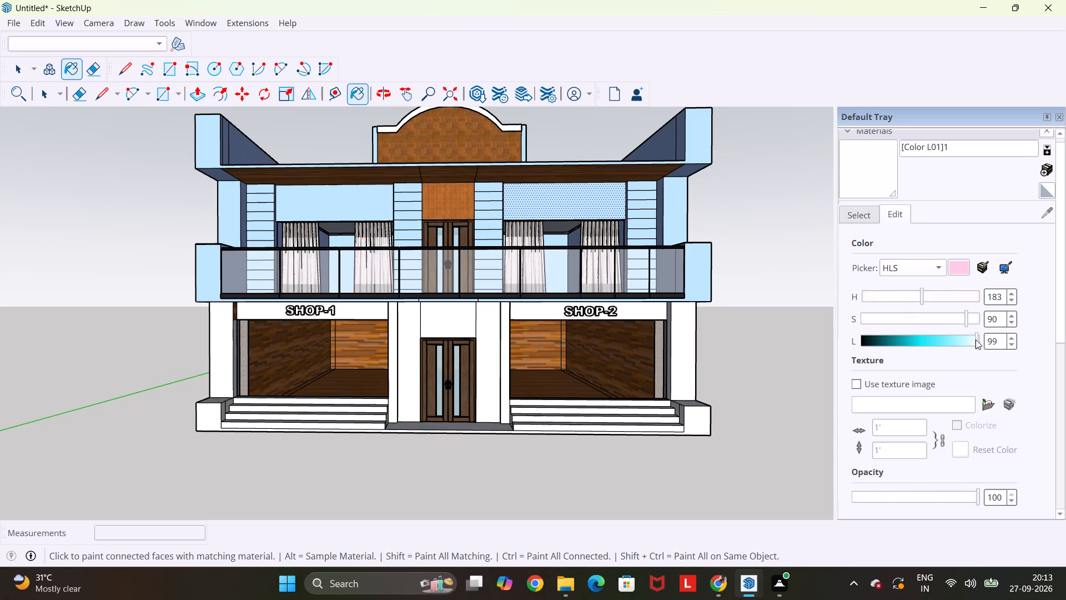
pyautogui.moveTo(976, 339); pyautogui.dragTo(995, 336)
pyautogui.moveTo(995, 336); pyautogui.dragTo(1008, 334)
pyautogui.click(864, 223)
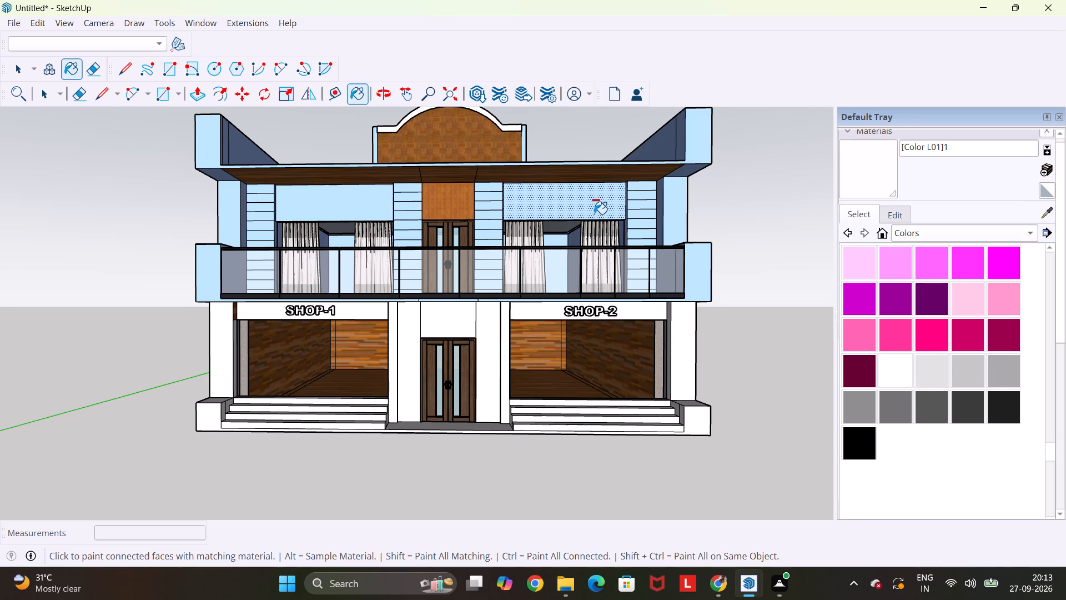
pyautogui.moveTo(594, 214); pyautogui.dragTo(587, 332, button='middle')
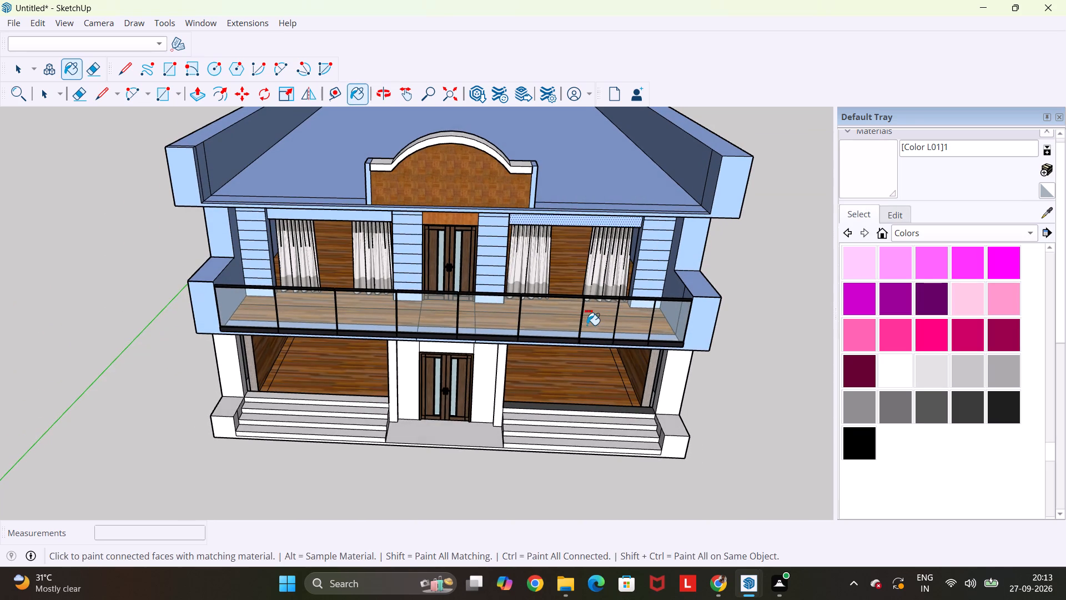
pyautogui.press('space')
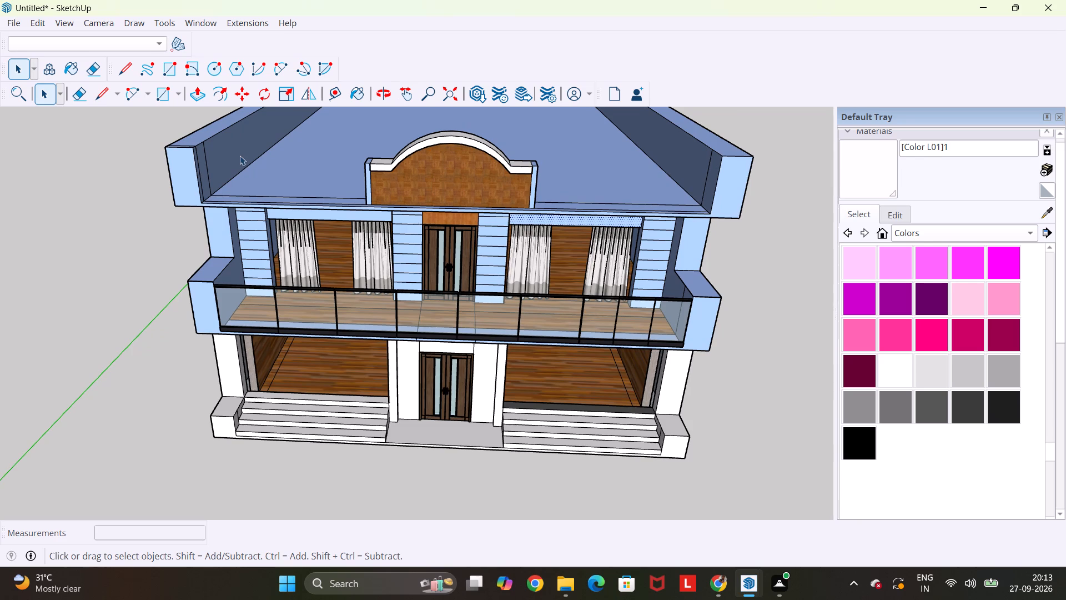
# Close the roller+shutter model without saving its changes.
pyautogui.scroll(3, 240, 156)
pyautogui.moveTo(310, 161); pyautogui.dragTo(329, 291, button='middle')
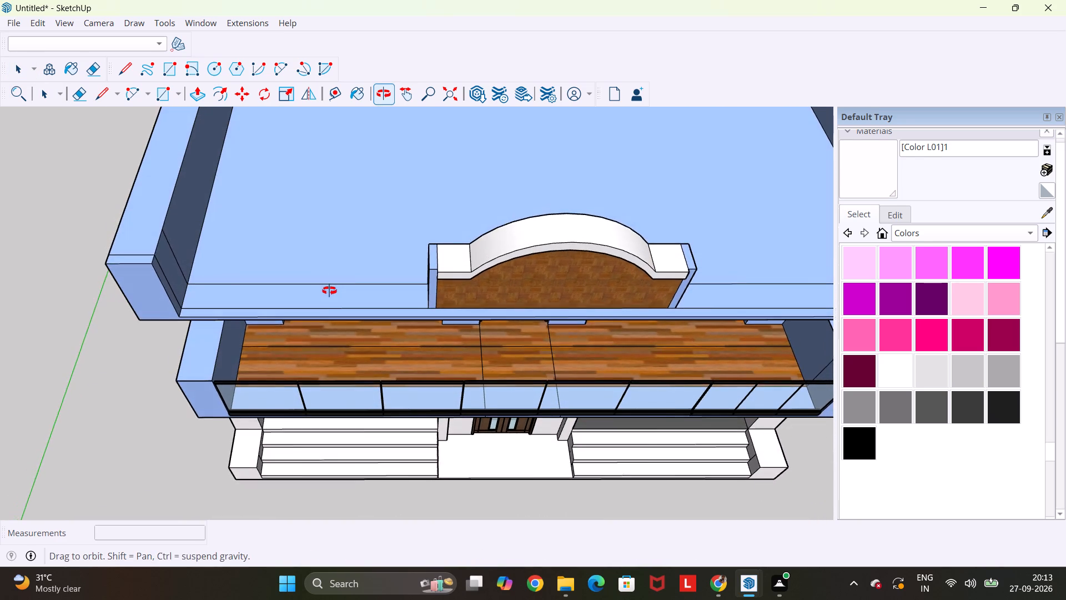
pyautogui.moveTo(329, 291); pyautogui.dragTo(330, 291, button='middle')
pyautogui.scroll(-3, 656, 302)
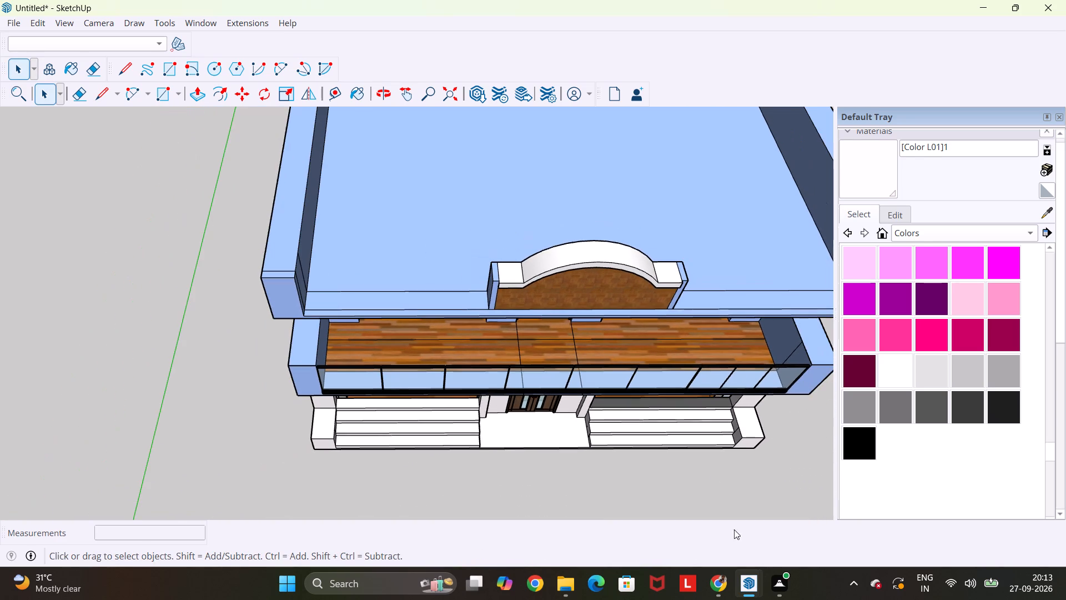
pyautogui.click(754, 585)
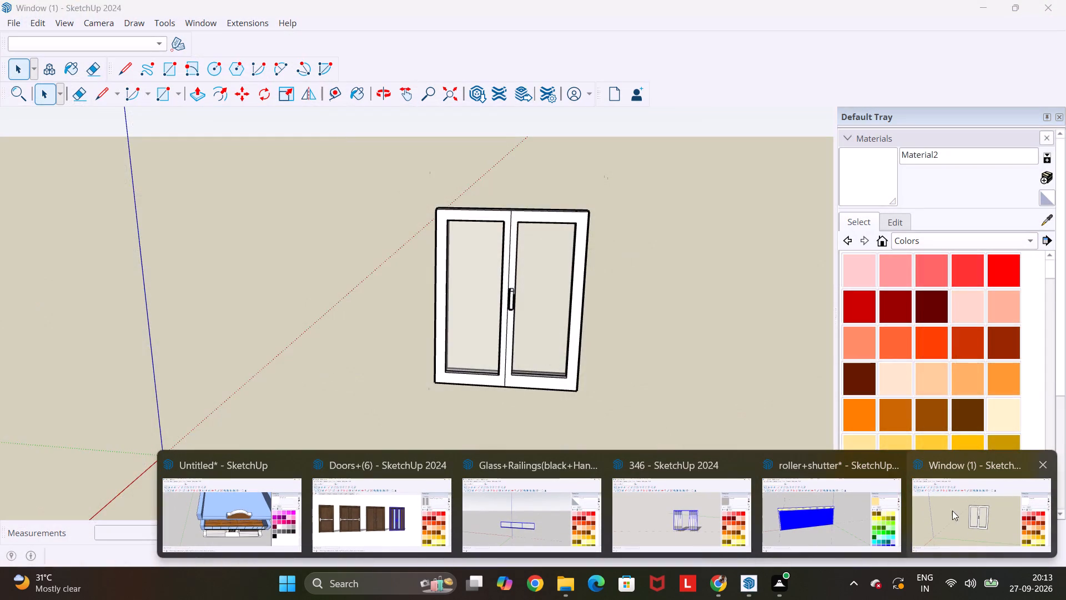
pyautogui.click(803, 529)
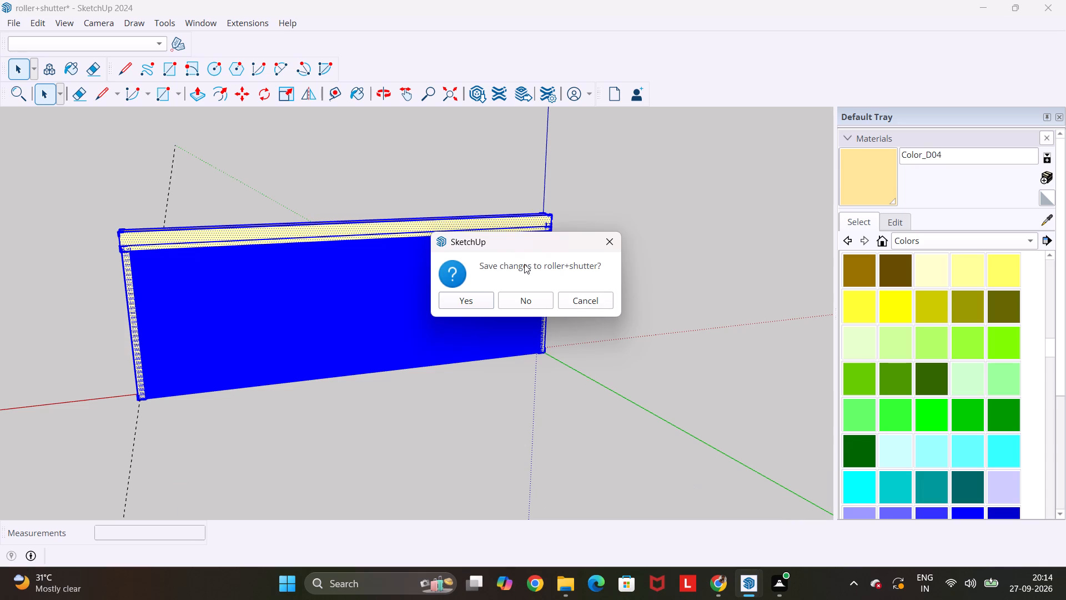
pyautogui.click(527, 293)
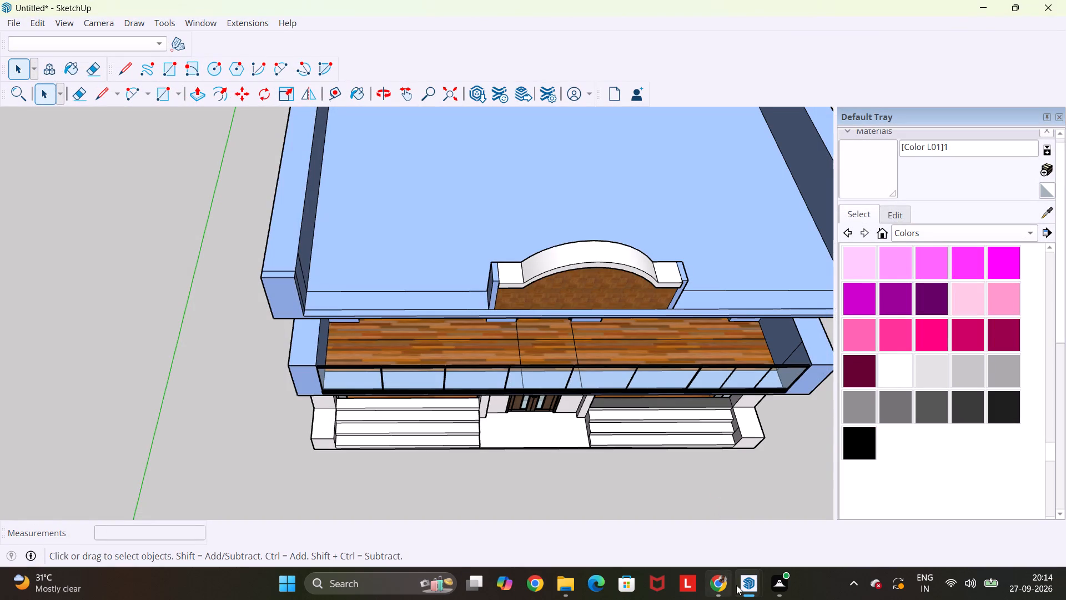
# Copy the glass railing from the Glass+Railings(black+Handrails) model and place it at the roof terrace's front-left inner corner in the building model.
pyautogui.click(741, 587)
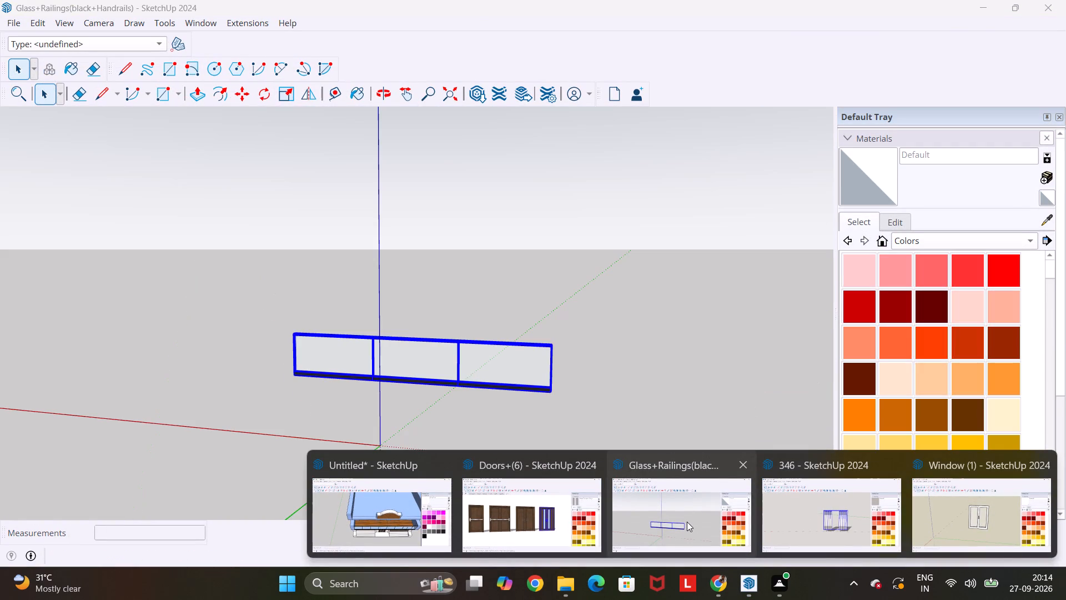
pyautogui.click(687, 522)
pyautogui.moveTo(618, 299); pyautogui.dragTo(271, 413)
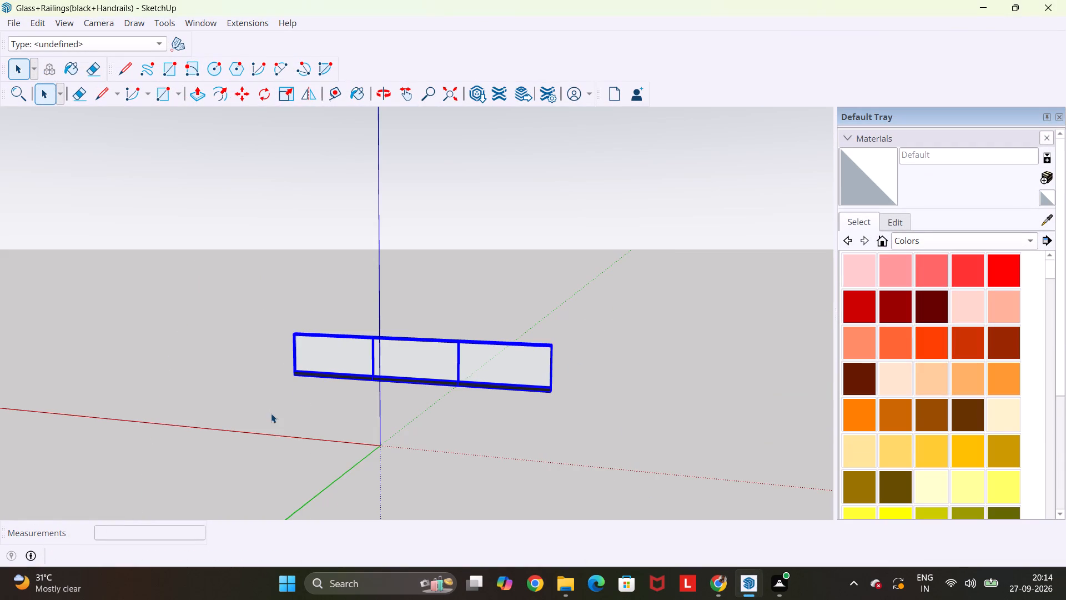
pyautogui.hotkey('ctrl', 'c')
pyautogui.click(746, 591)
pyautogui.click(387, 521)
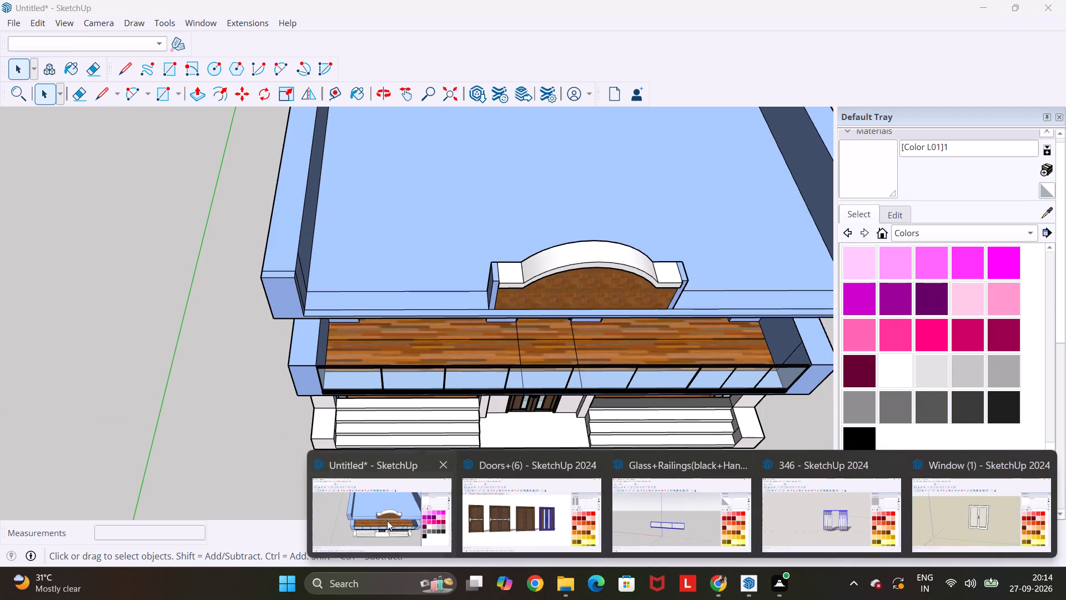
pyautogui.scroll(1, 450, 351)
pyautogui.hotkey('ctrl', 'v')
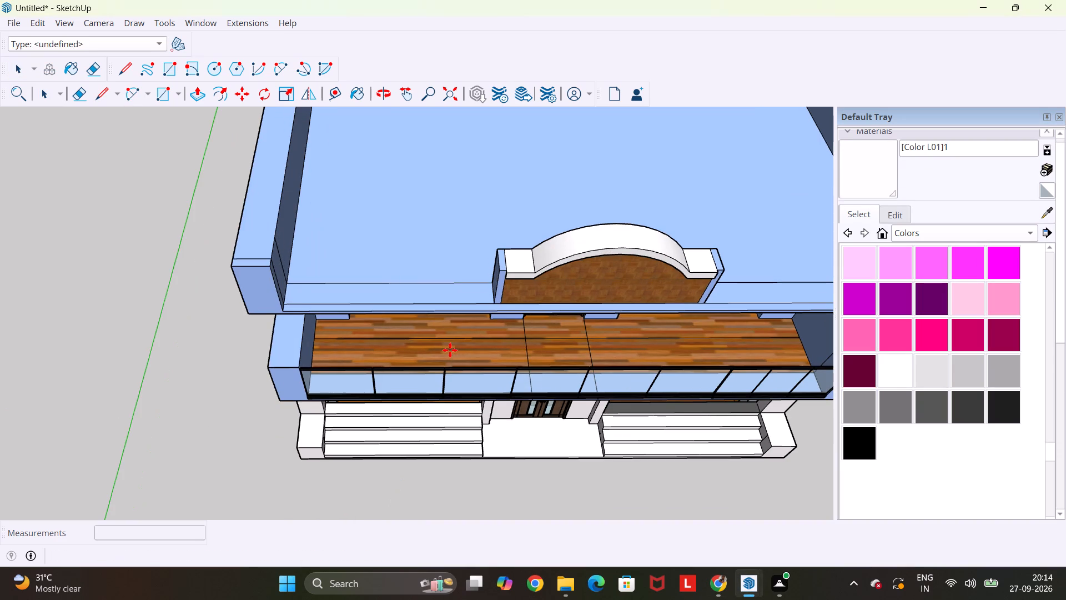
pyautogui.scroll(9, 324, 299)
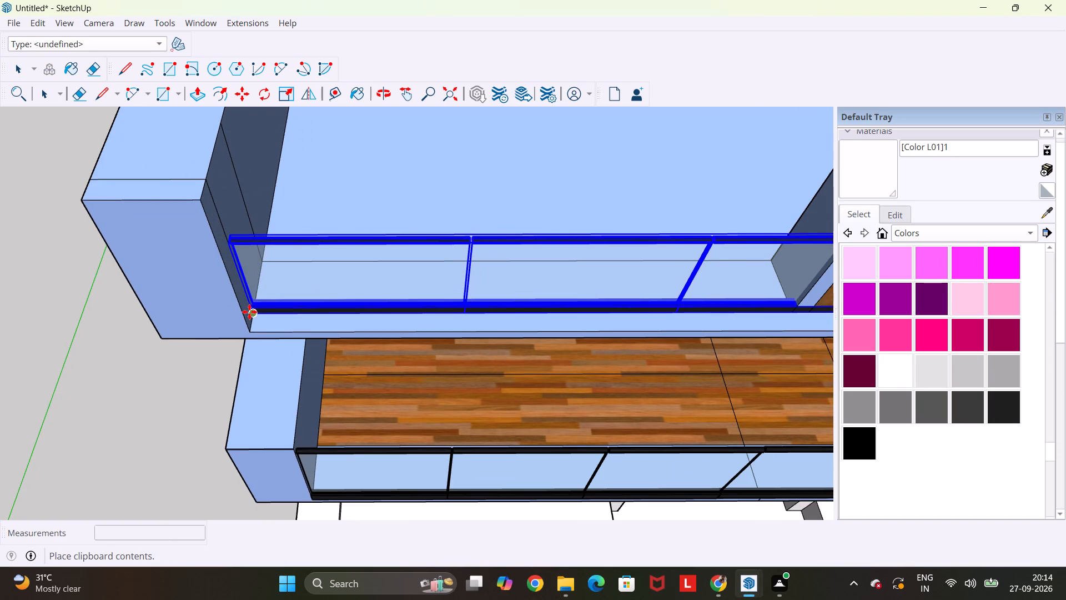
pyautogui.click(249, 312)
# Scale the roof railing's length to about 0.85 so it ends at the side of the arched central parapet.
pyautogui.scroll(-5, 457, 309)
pyautogui.moveTo(661, 288); pyautogui.dragTo(661, 269, button='middle')
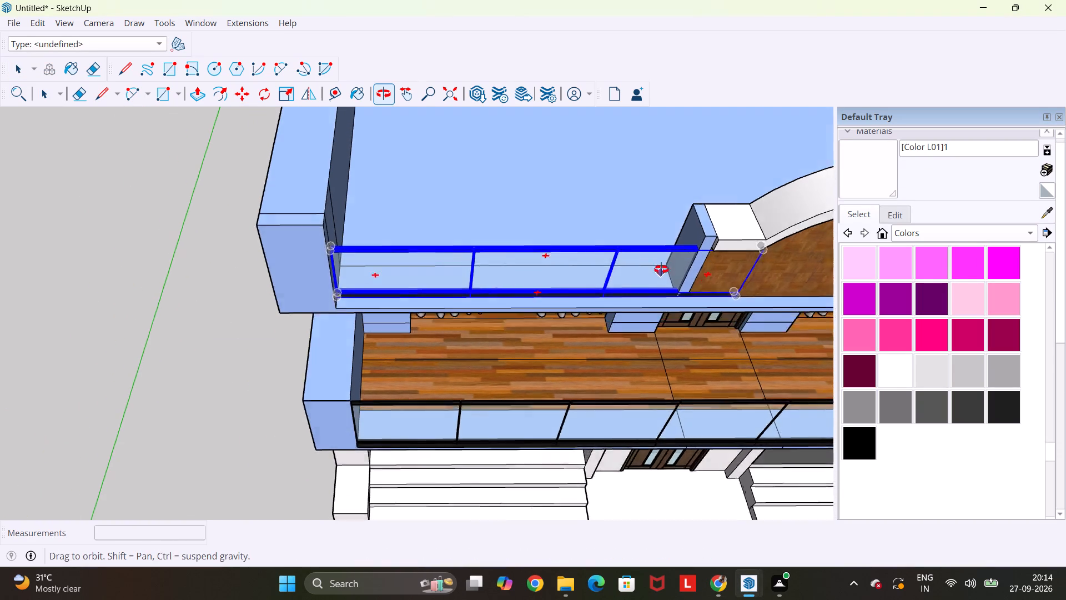
pyautogui.moveTo(661, 269); pyautogui.dragTo(613, 214, button='middle')
pyautogui.press('s')
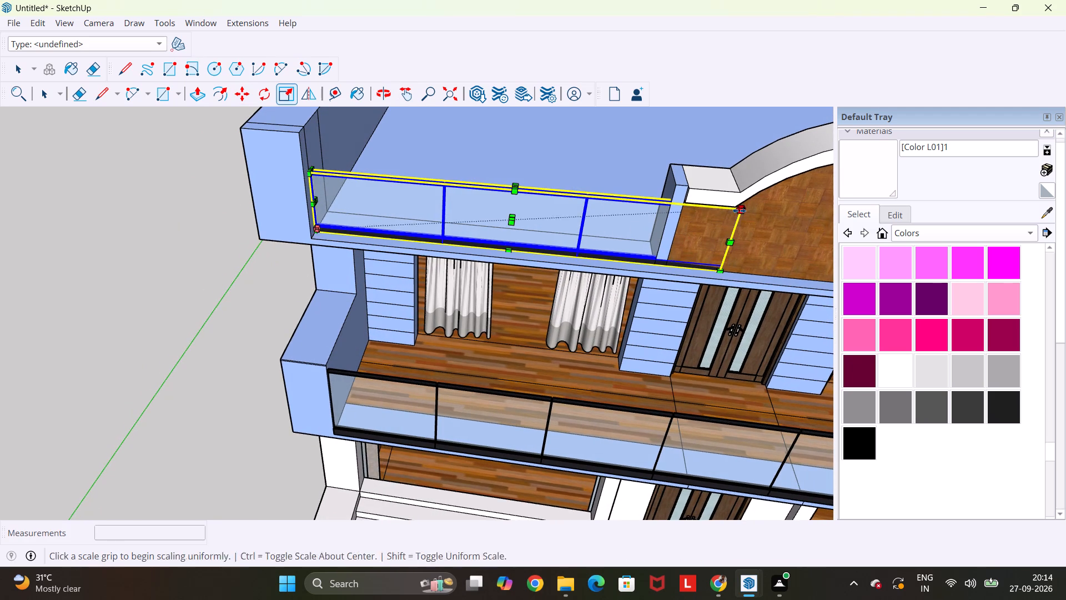
pyautogui.click(729, 241)
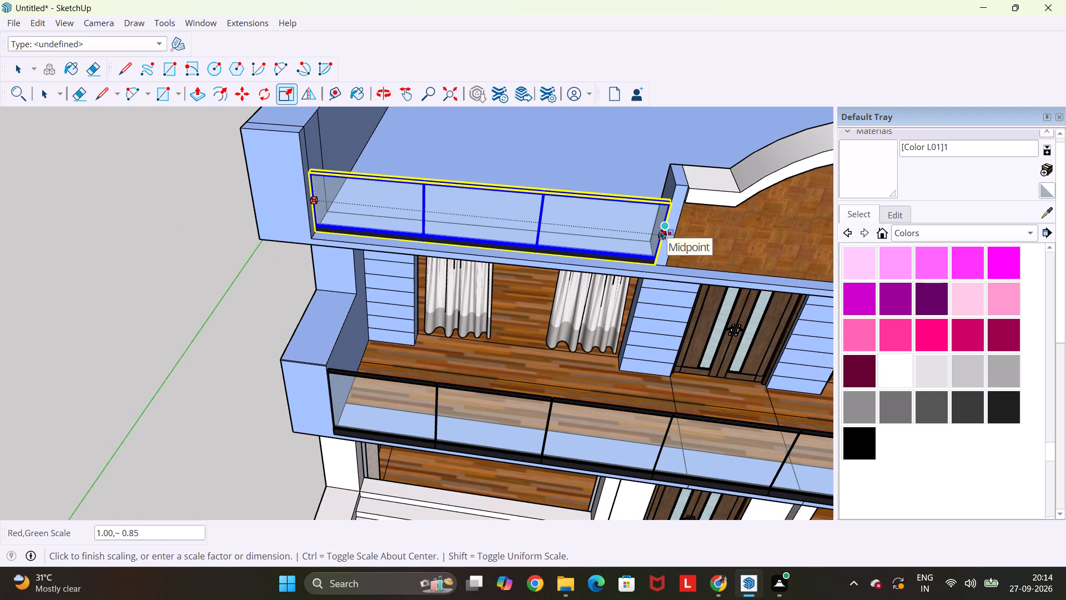
pyautogui.click(660, 231)
pyautogui.moveTo(556, 163); pyautogui.dragTo(555, 165, button='middle')
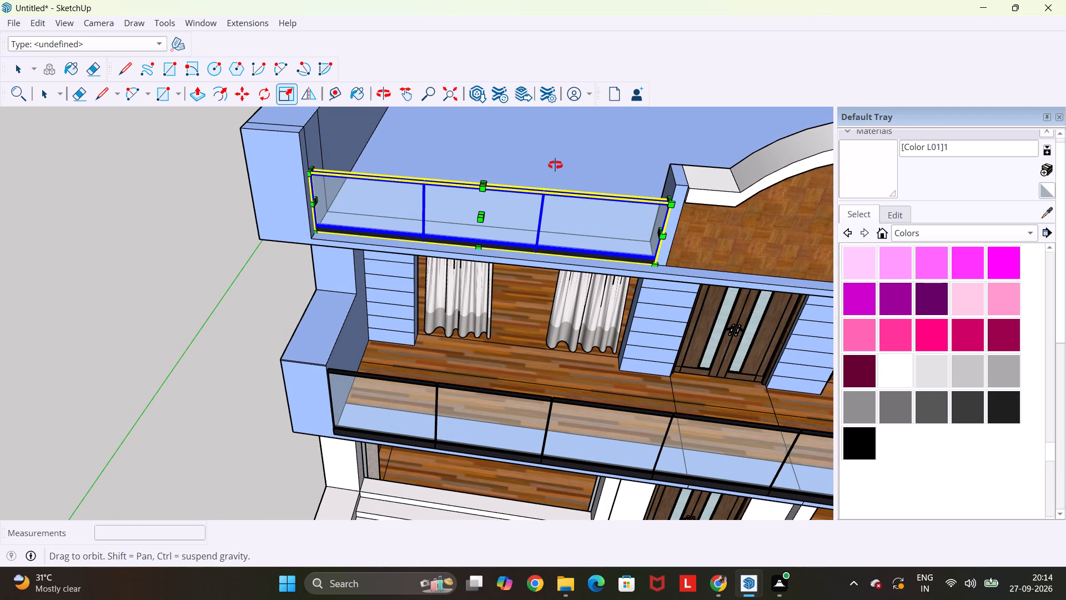
# Scale the left roof railing's height up to about 1.70.
pyautogui.moveTo(555, 165); pyautogui.dragTo(551, 219, button='middle')
pyautogui.scroll(3, 542, 220)
pyautogui.click(462, 239)
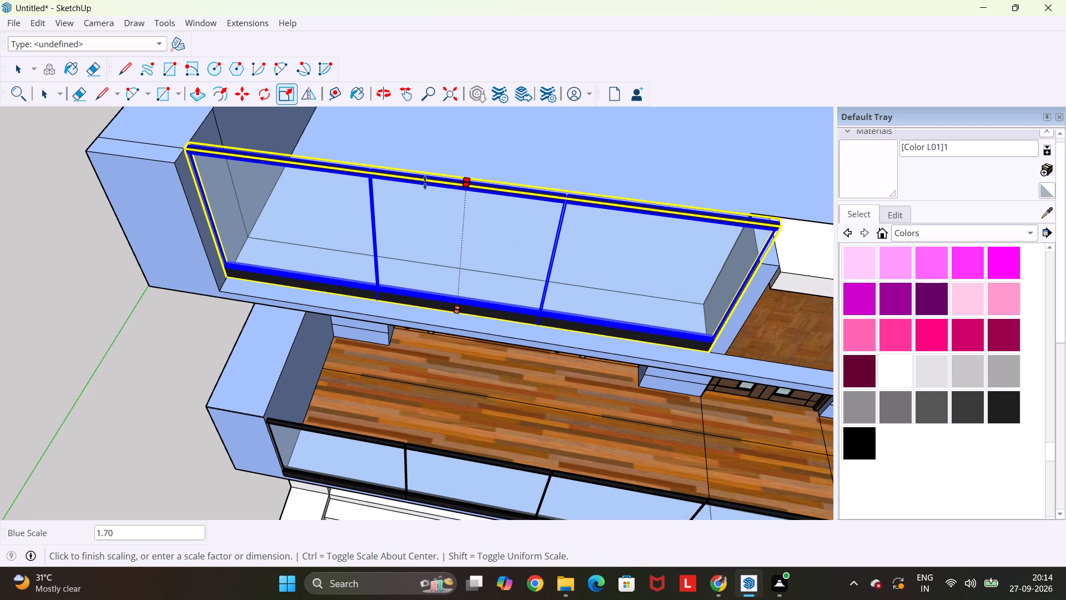
pyautogui.click(425, 183)
pyautogui.scroll(-10, 449, 189)
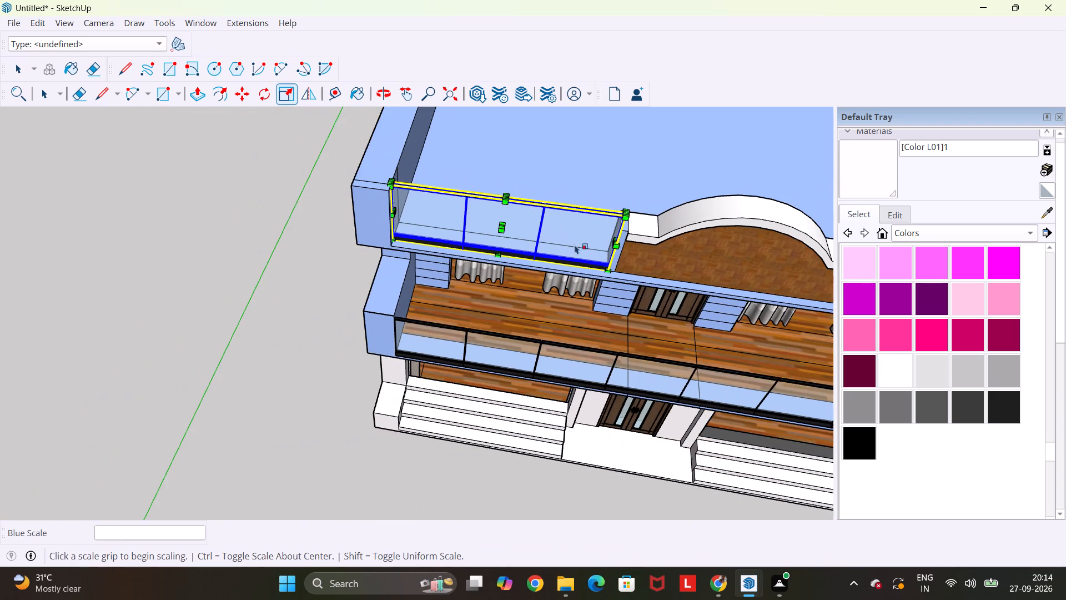
# Paste another copy of the glass railing on the roof terrace's front edge, starting at the right side of the arched central parapet.
pyautogui.moveTo(630, 277); pyautogui.dragTo(690, 152, button='middle')
pyautogui.scroll(-9, 685, 156)
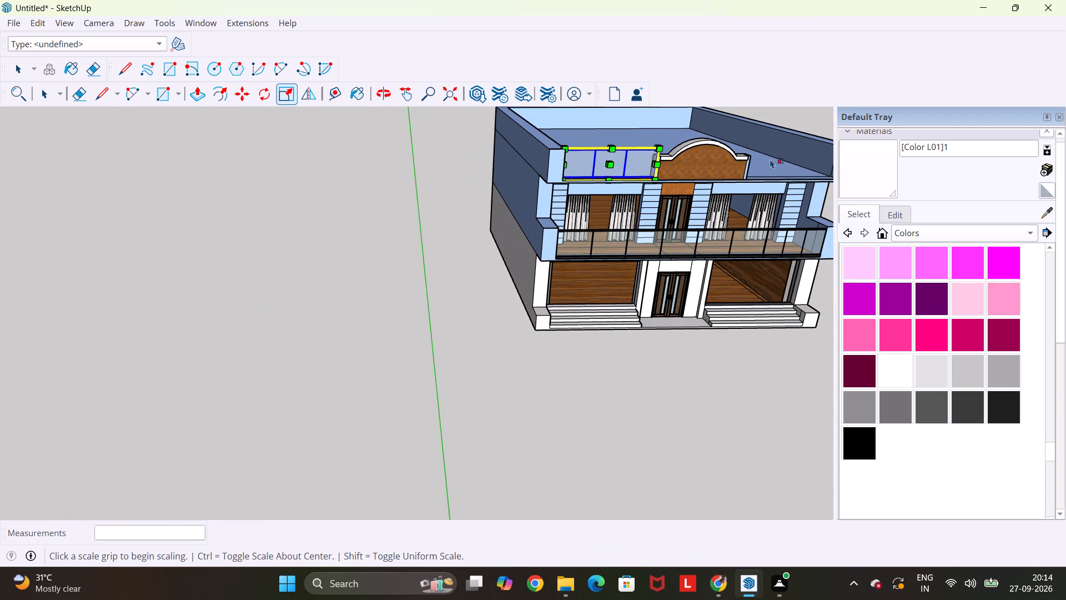
pyautogui.keyDown('shift'); pyautogui.moveTo(767, 156); pyautogui.dragTo(450, 188, button='middle'); pyautogui.keyUp('shift')
pyautogui.scroll(4, 450, 188)
pyautogui.hotkey('ctrl', 'v')
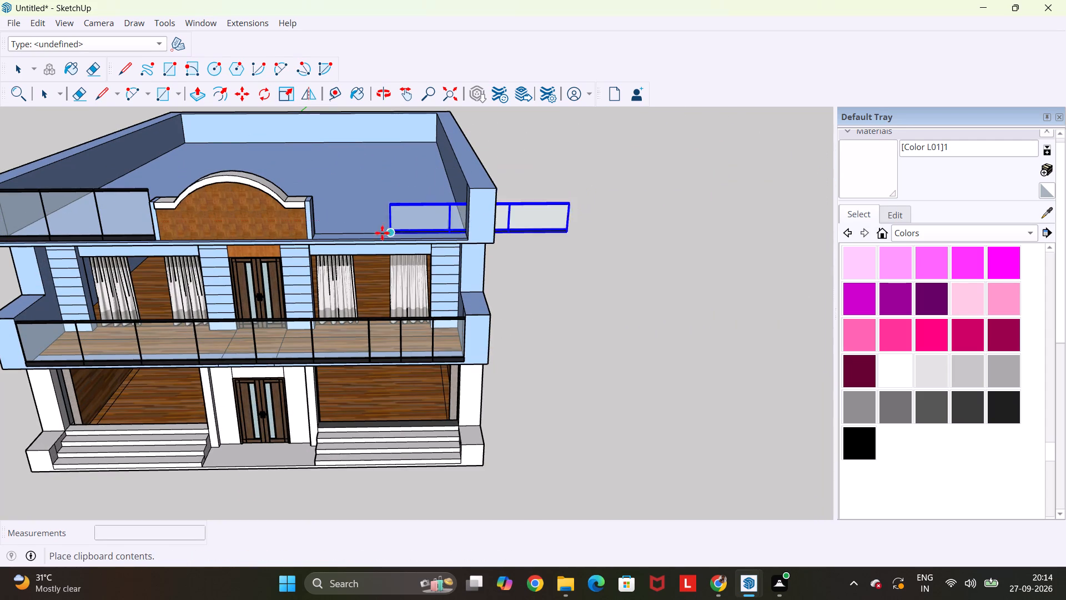
pyautogui.scroll(15, 304, 238)
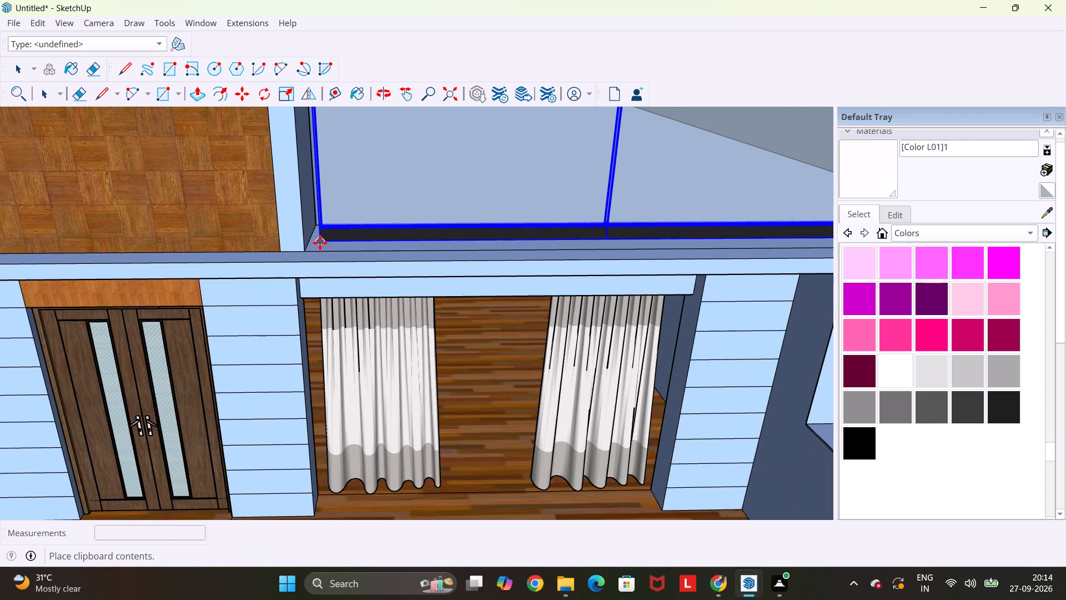
pyautogui.click(304, 254)
pyautogui.scroll(-14, 303, 254)
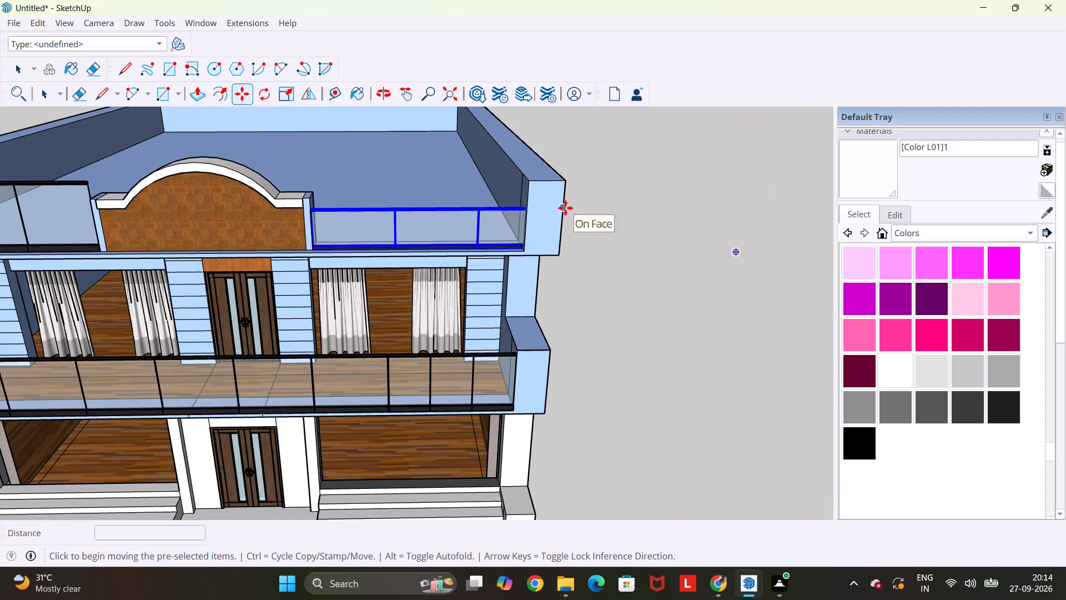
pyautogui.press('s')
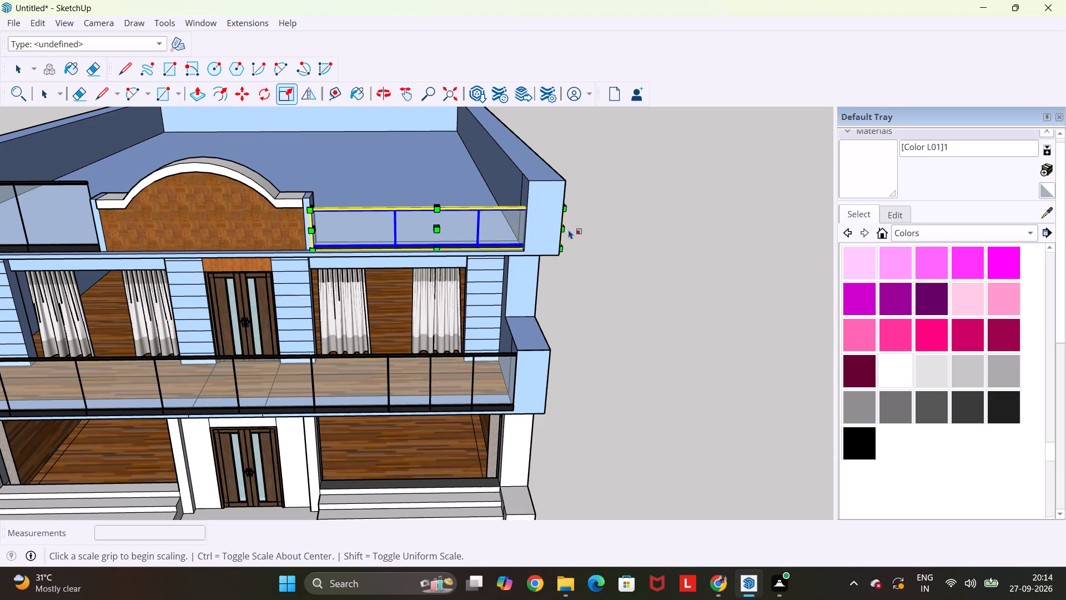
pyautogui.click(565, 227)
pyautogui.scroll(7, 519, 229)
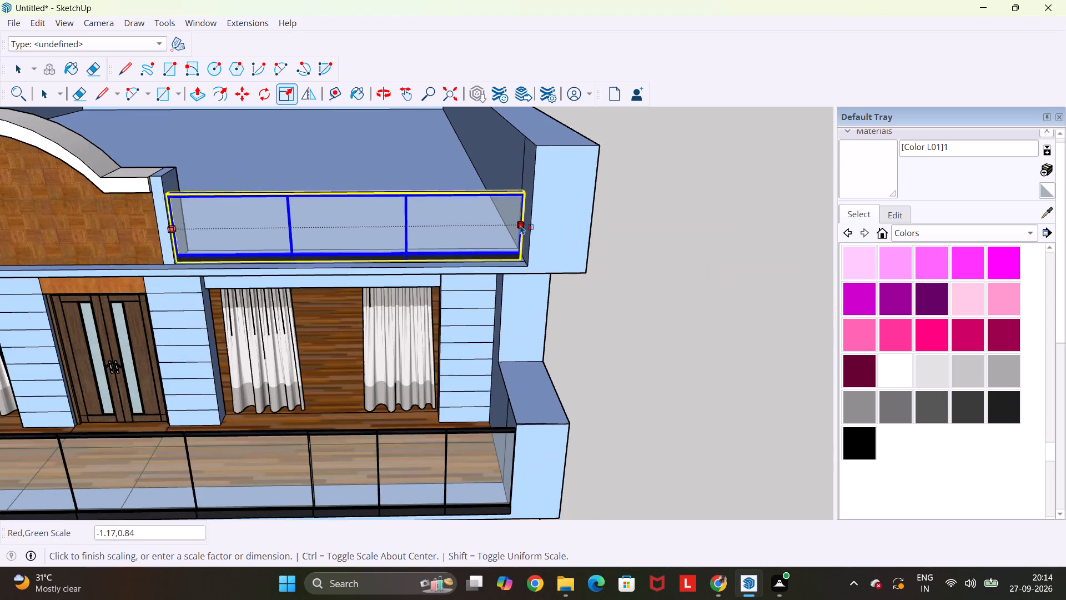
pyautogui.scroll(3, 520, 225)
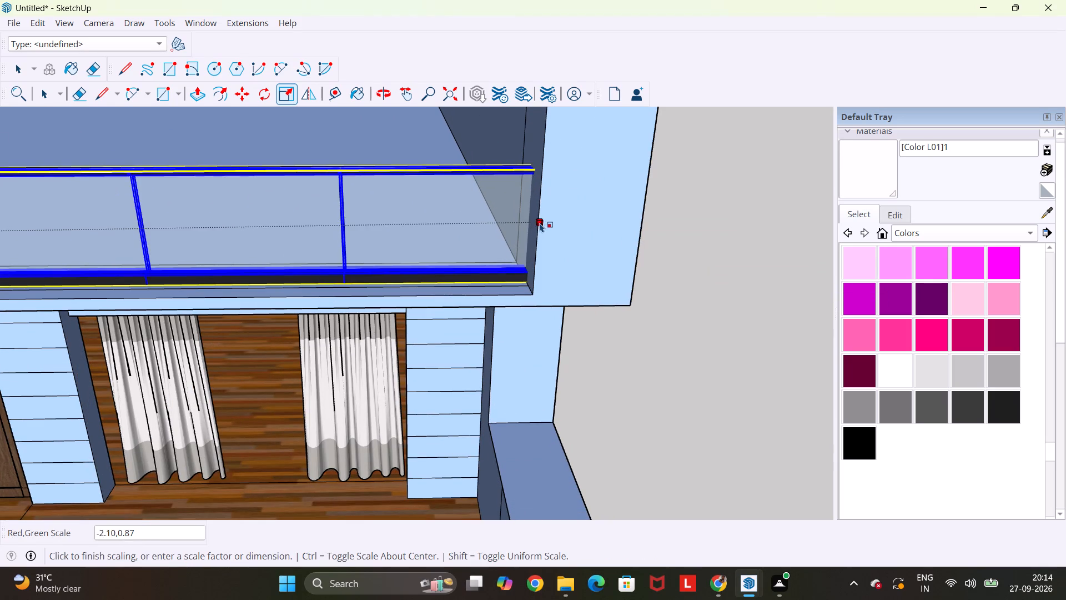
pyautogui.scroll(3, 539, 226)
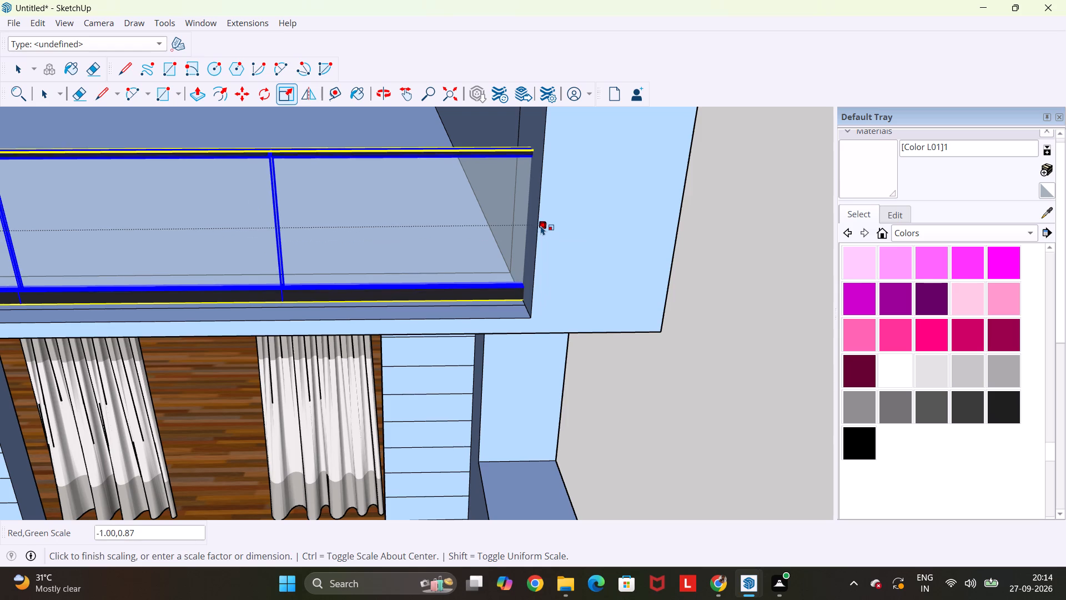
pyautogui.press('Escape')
# Scale the right roof railing's length to about 0.85 so it ends at the inner face of the right side wall.
pyautogui.scroll(-1, 662, 227)
pyautogui.moveTo(683, 228); pyautogui.dragTo(536, 220, button='middle')
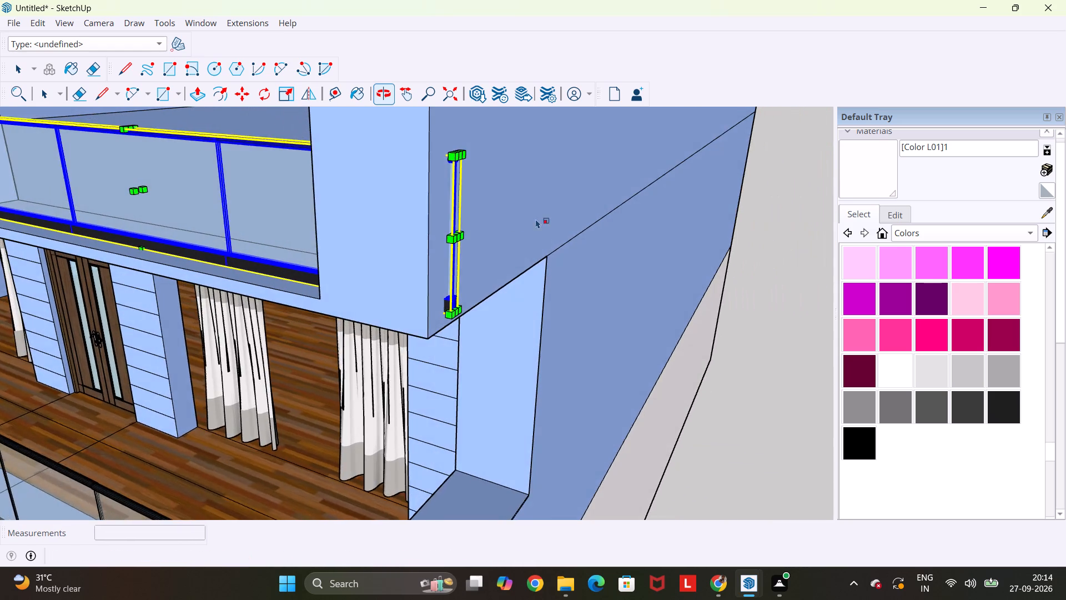
pyautogui.scroll(4, 426, 233)
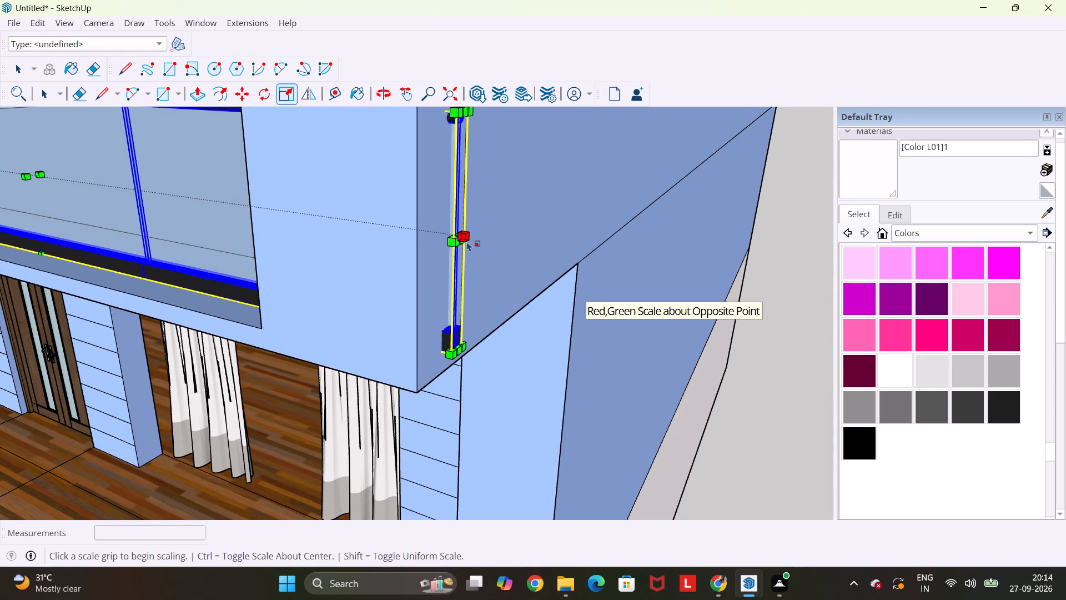
pyautogui.scroll(10, 465, 242)
pyautogui.click(452, 241)
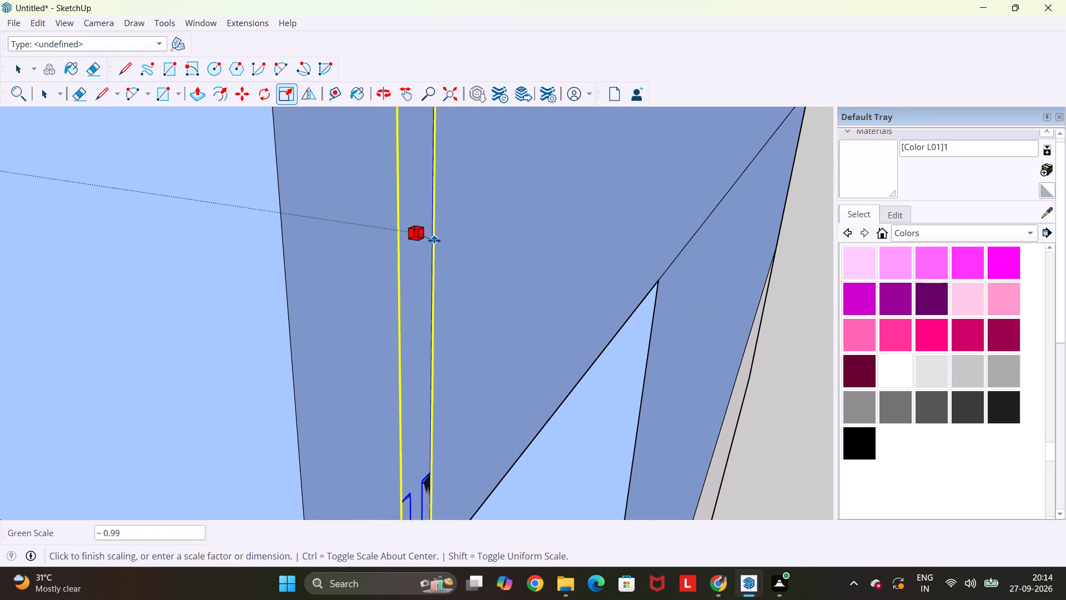
pyautogui.scroll(-17, 434, 241)
pyautogui.moveTo(303, 216); pyautogui.dragTo(484, 244, button='middle')
pyautogui.scroll(4, 512, 239)
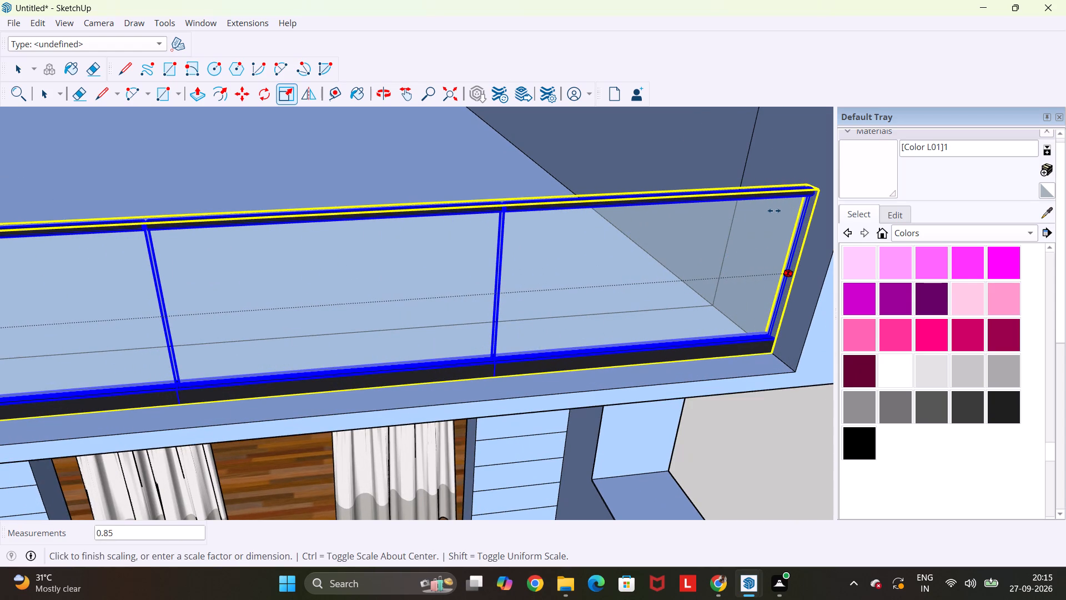
pyautogui.click(774, 211)
# Scale the right roof railing's height up by about 1.32 and again to the top of the right side wall, keeping its length.
pyautogui.scroll(-5, 773, 210)
pyautogui.scroll(-2, 712, 224)
pyautogui.moveTo(712, 224); pyautogui.dragTo(636, 228, button='middle')
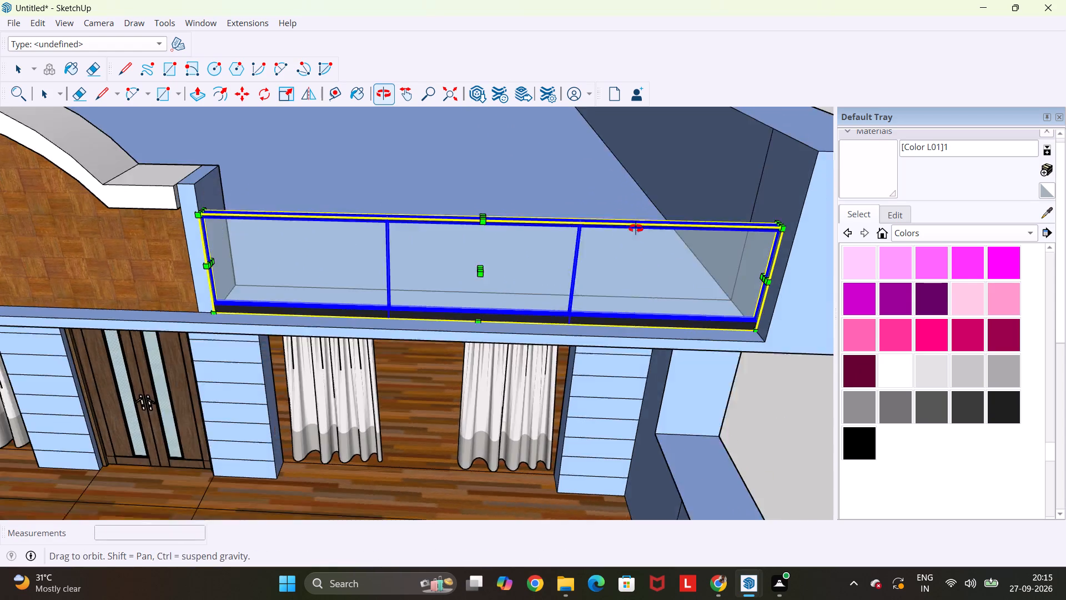
pyautogui.moveTo(636, 228); pyautogui.dragTo(645, 299, button='middle')
pyautogui.scroll(4, 482, 296)
pyautogui.scroll(-5, 0, 284)
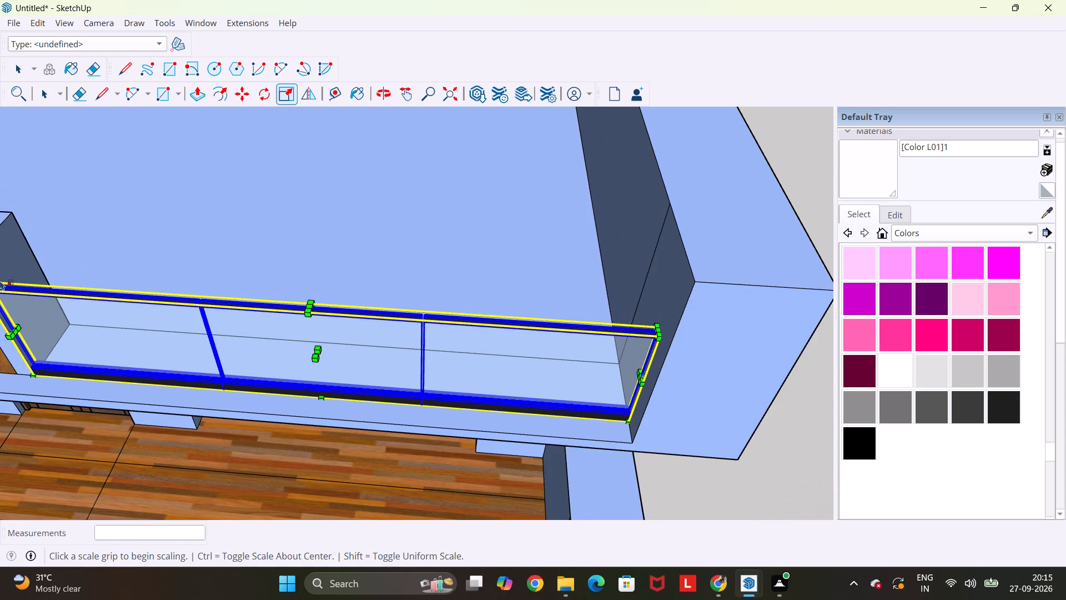
pyautogui.keyDown('shift'); pyautogui.moveTo(0, 278); pyautogui.dragTo(132, 300, button='middle'); pyautogui.keyUp('shift')
pyautogui.scroll(4, 133, 300)
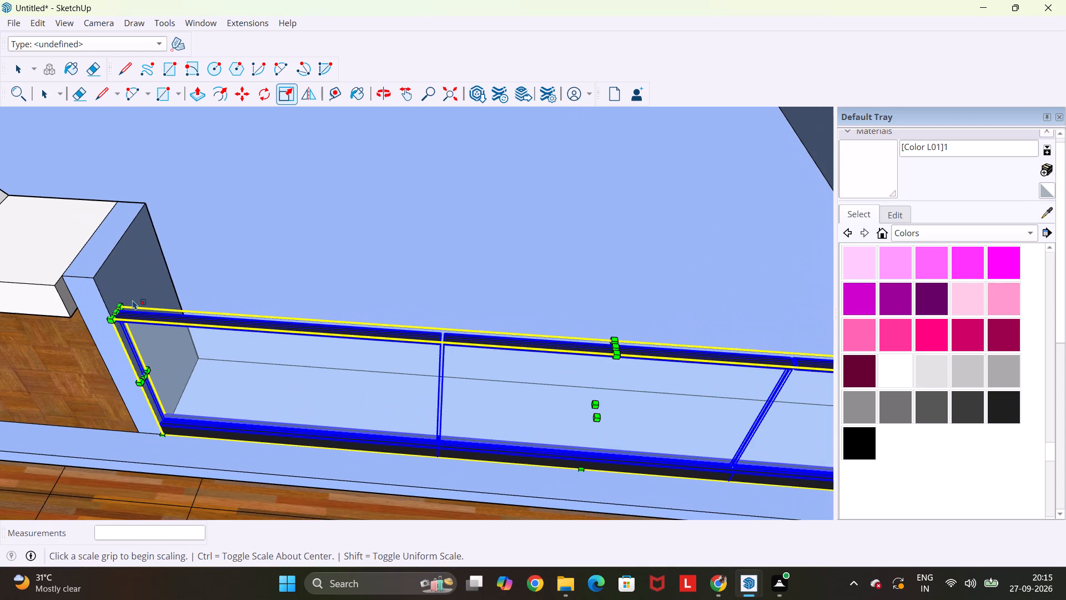
pyautogui.click(119, 312)
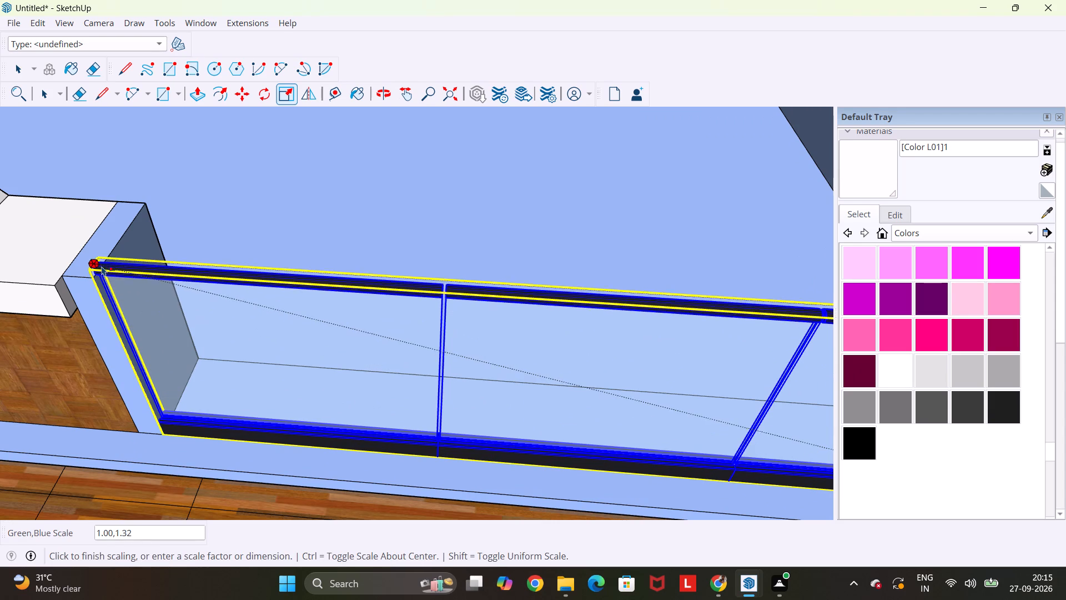
pyautogui.click(105, 268)
pyautogui.scroll(-6, 105, 268)
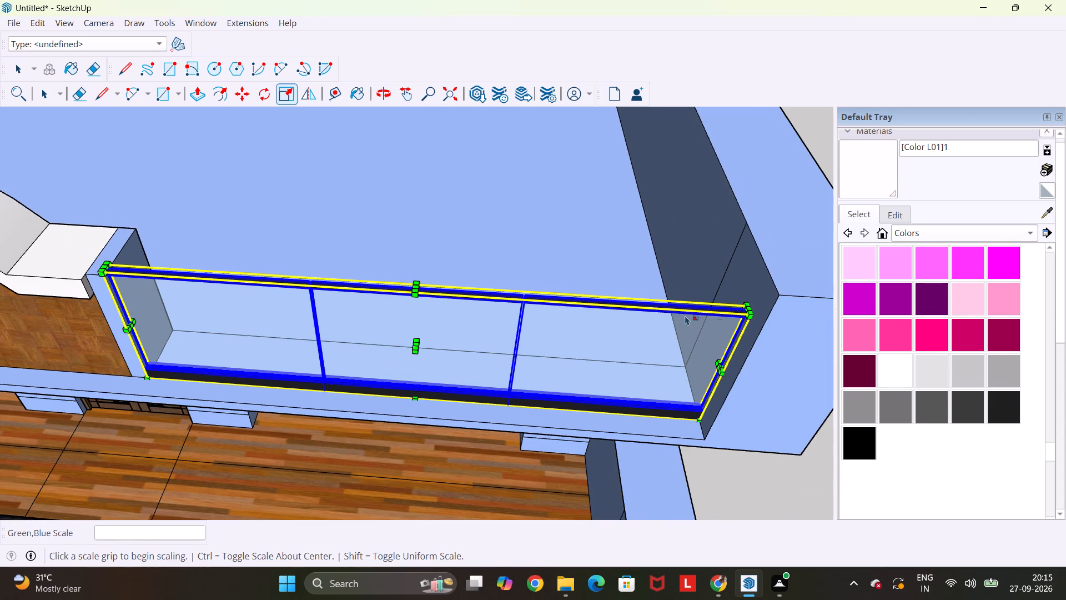
pyautogui.scroll(4, 781, 318)
pyautogui.click(736, 307)
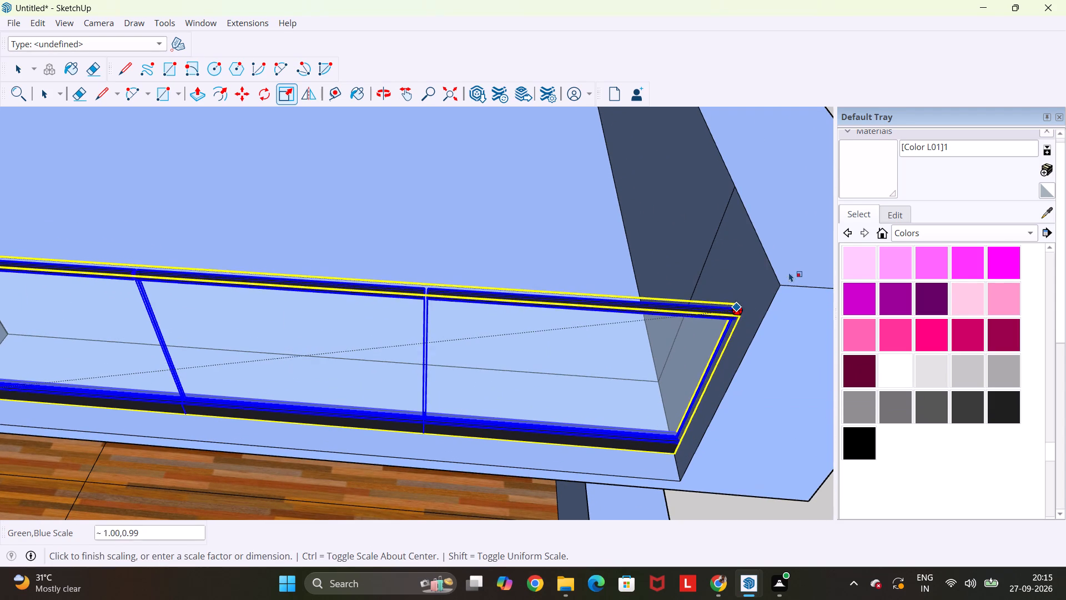
pyautogui.click(787, 278)
pyautogui.scroll(-3, 772, 270)
pyautogui.scroll(-7, 597, 288)
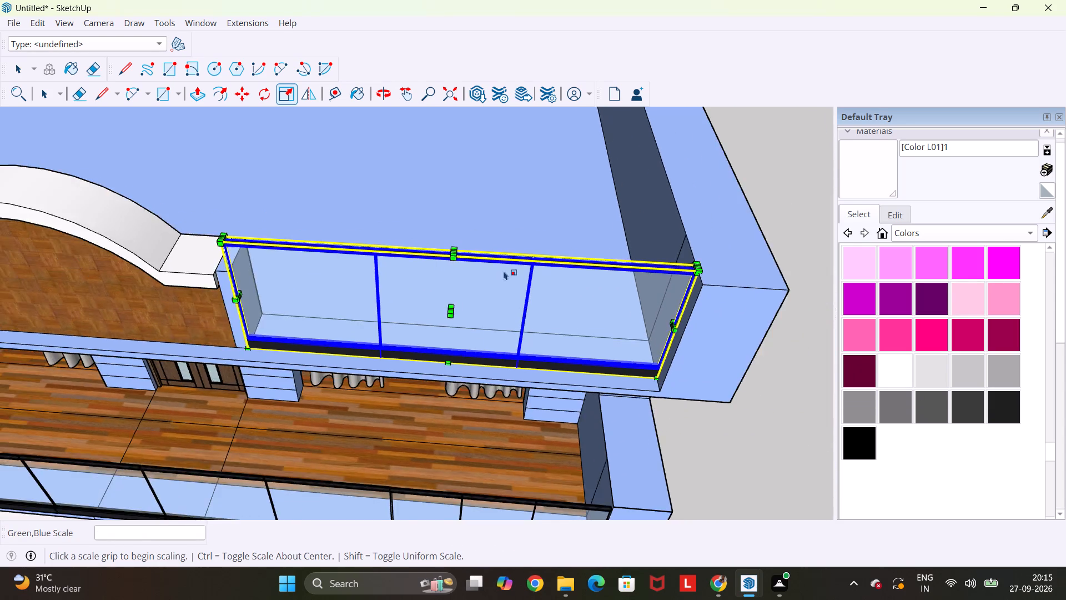
# Deselect the railing and examine the building's front, comparing both roof railings from eye level and from above.
pyautogui.scroll(-8, 504, 271)
pyautogui.moveTo(215, 308); pyautogui.dragTo(339, 189, button='middle')
pyautogui.scroll(-7, 339, 189)
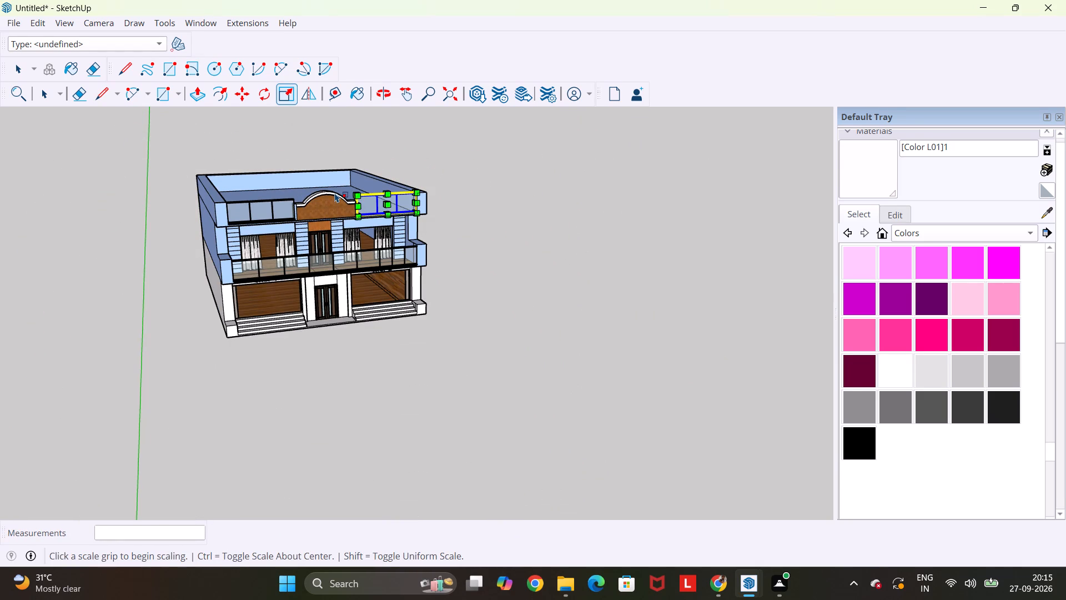
pyautogui.scroll(-3, 335, 193)
pyautogui.moveTo(354, 242); pyautogui.dragTo(333, 197, button='middle')
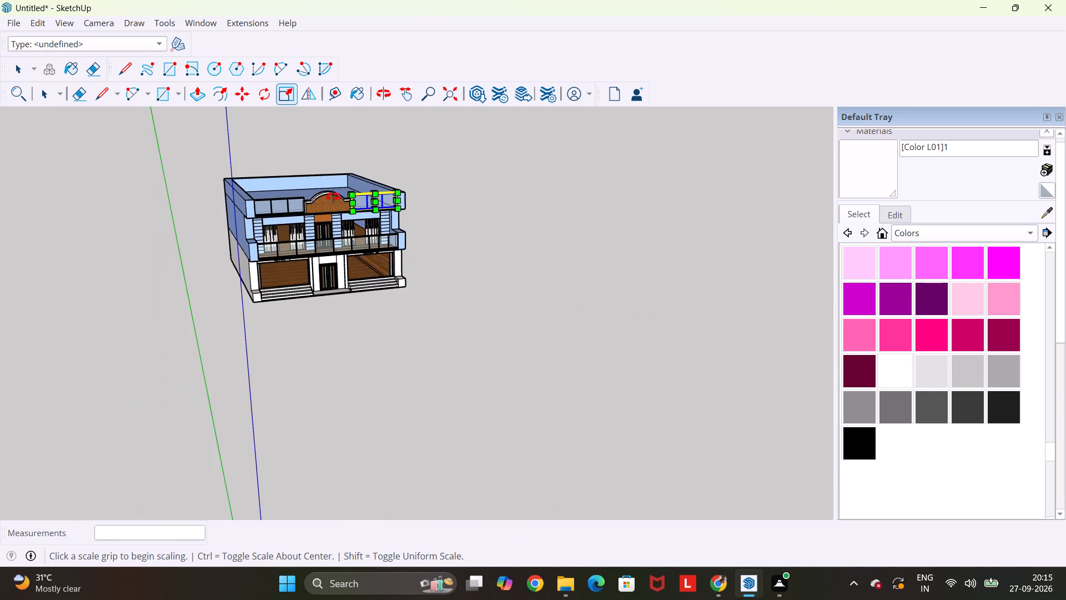
pyautogui.moveTo(333, 197); pyautogui.dragTo(323, 184, button='middle')
pyautogui.click(446, 246)
pyautogui.press('Escape')
pyautogui.press('space')
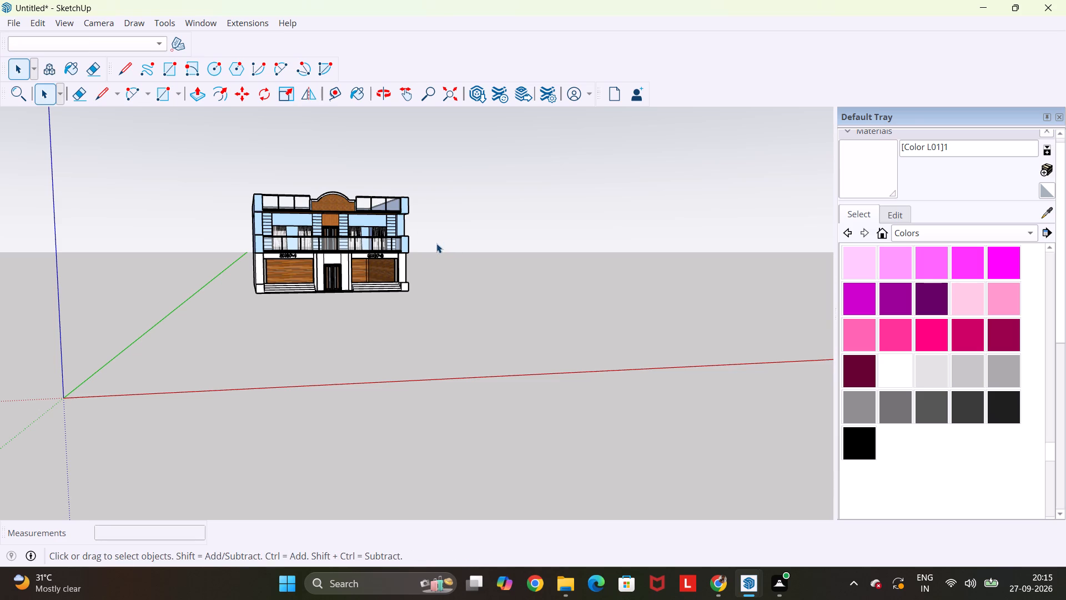
pyautogui.scroll(16, 349, 206)
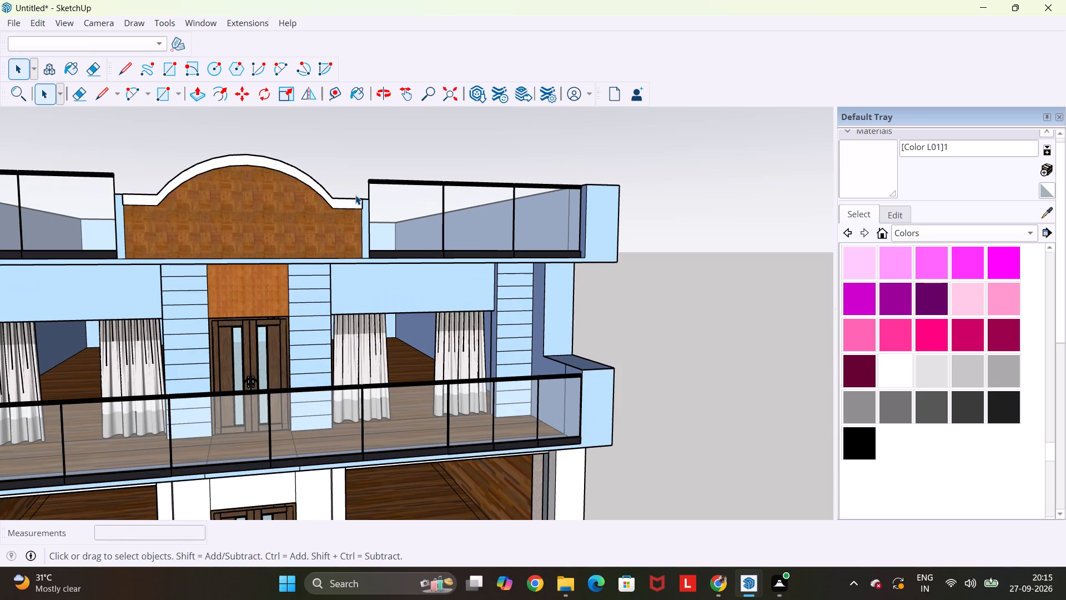
pyautogui.scroll(-9, 355, 193)
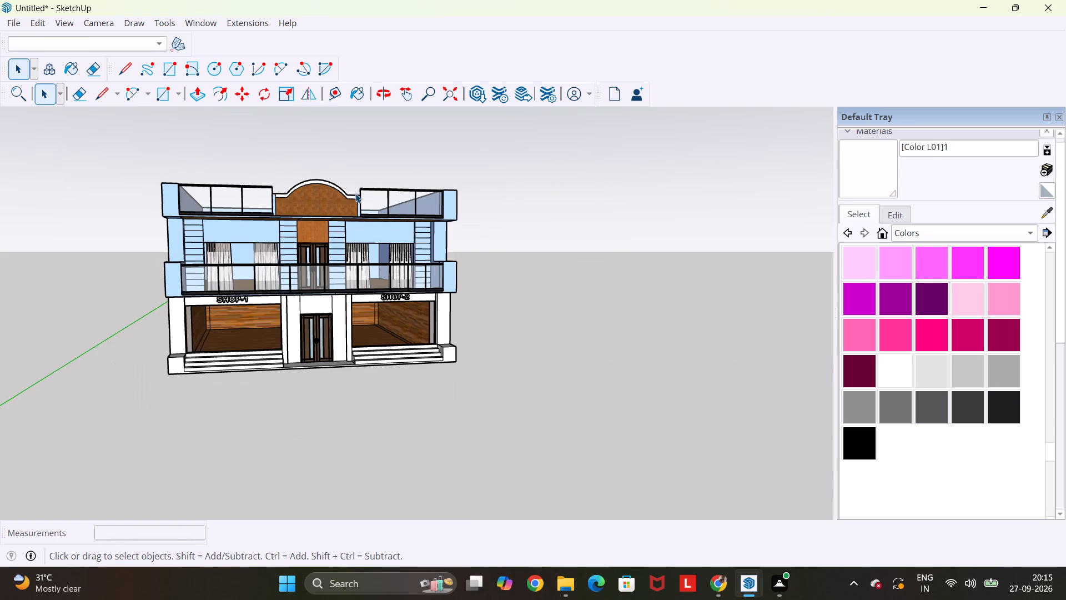
pyautogui.moveTo(501, 277); pyautogui.dragTo(452, 281, button='middle')
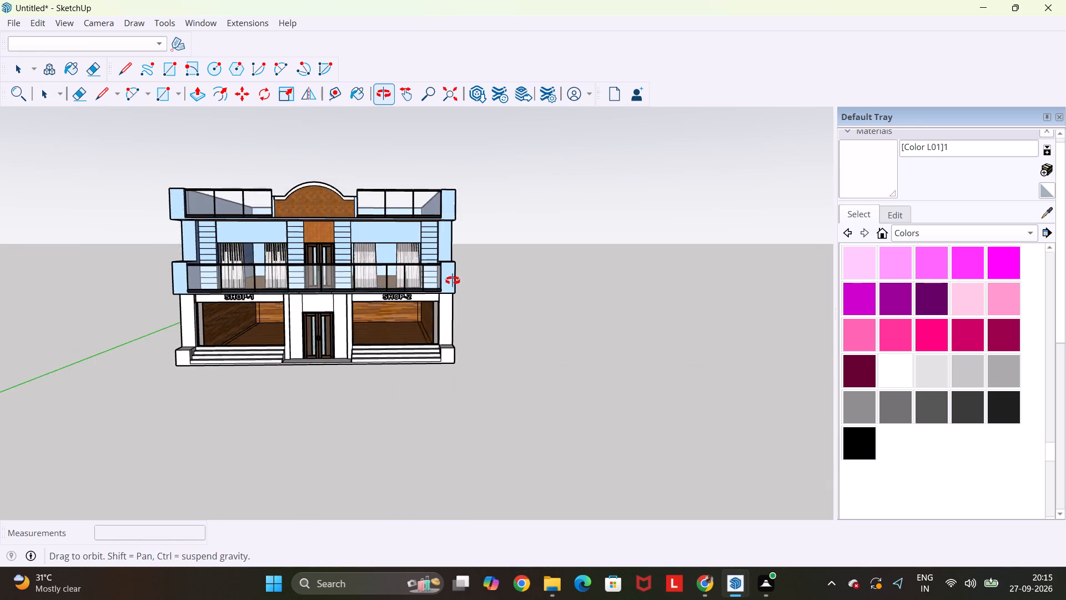
pyautogui.moveTo(452, 281); pyautogui.dragTo(437, 327, button='middle')
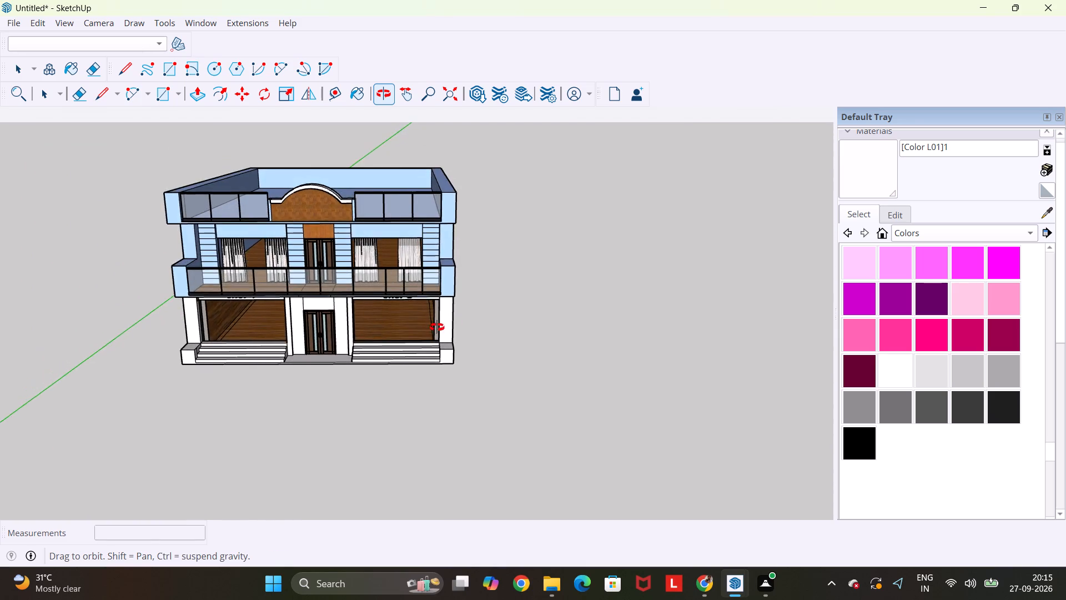
pyautogui.moveTo(437, 327); pyautogui.dragTo(464, 327, button='middle')
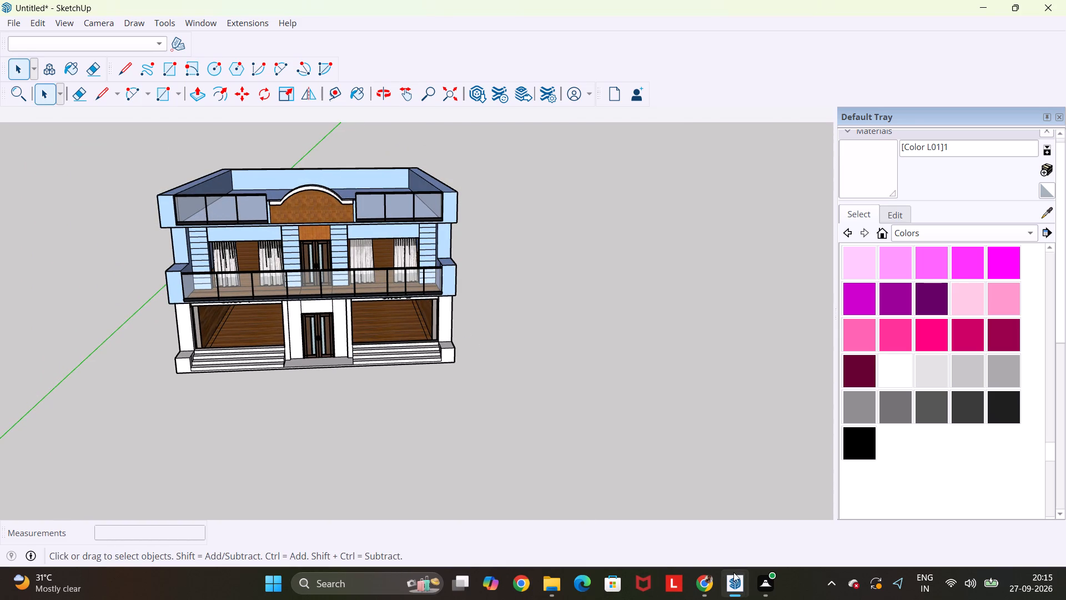
# Switch to Chrome, search Google for "3d warehouse" and open the 3D Warehouse website from the results.
pyautogui.click(711, 582)
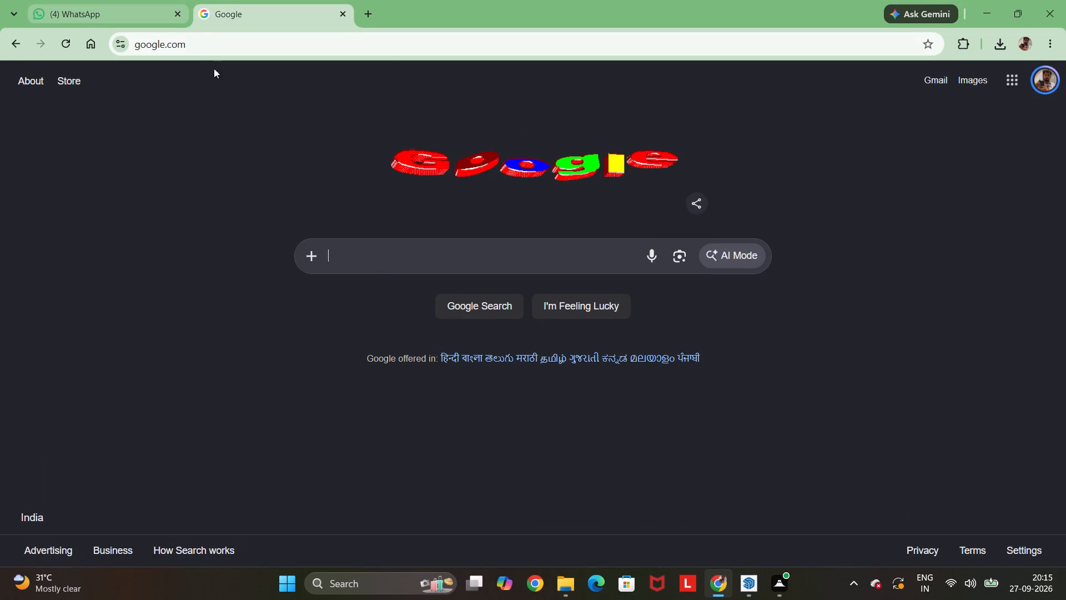
pyautogui.click(433, 253)
pyautogui.click(362, 323)
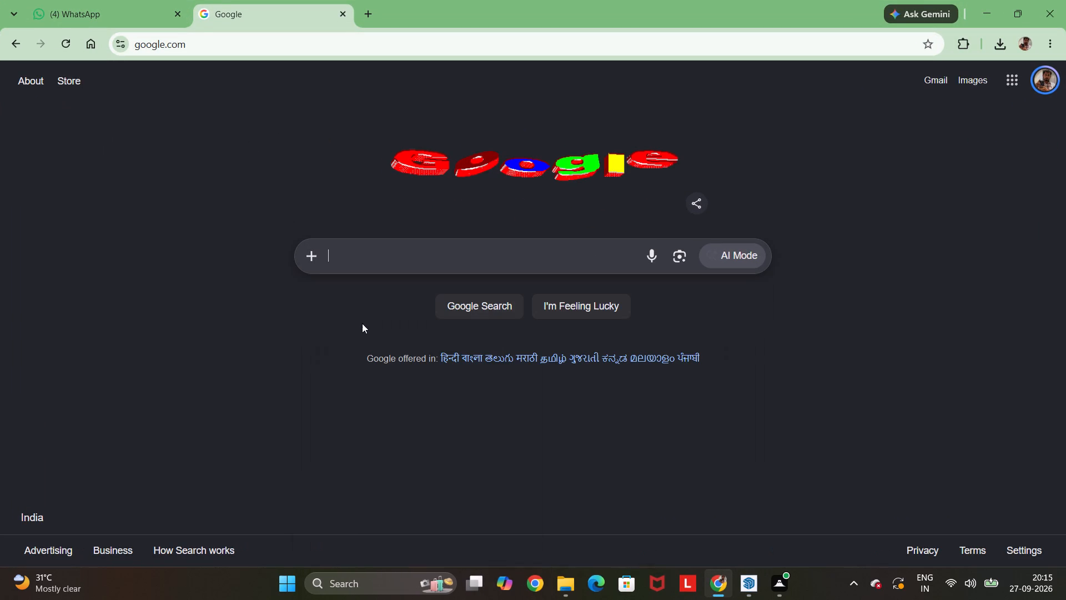
pyautogui.click(391, 271)
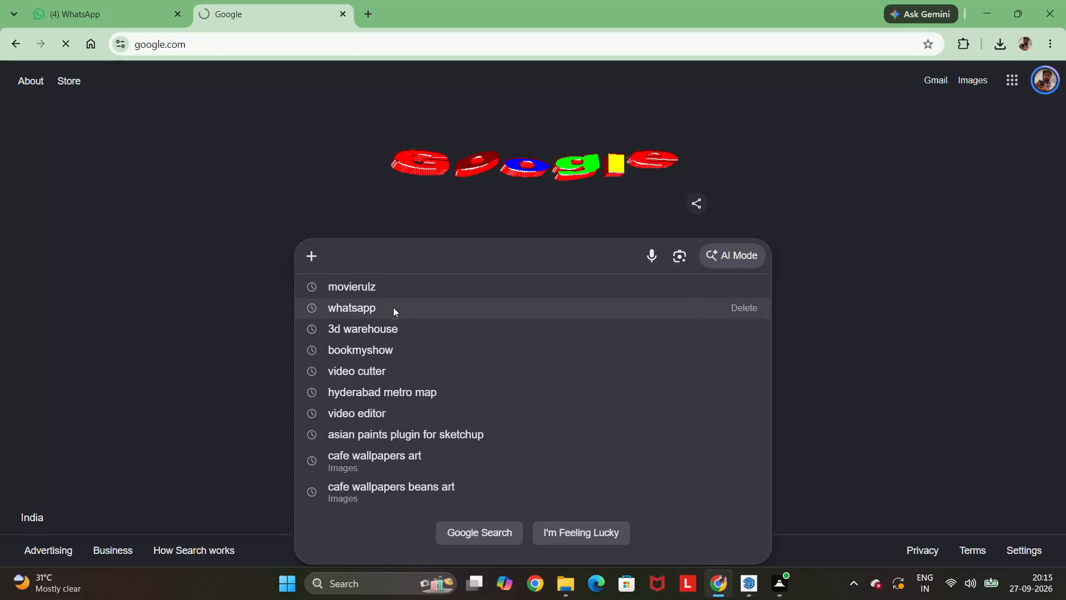
pyautogui.click(384, 322)
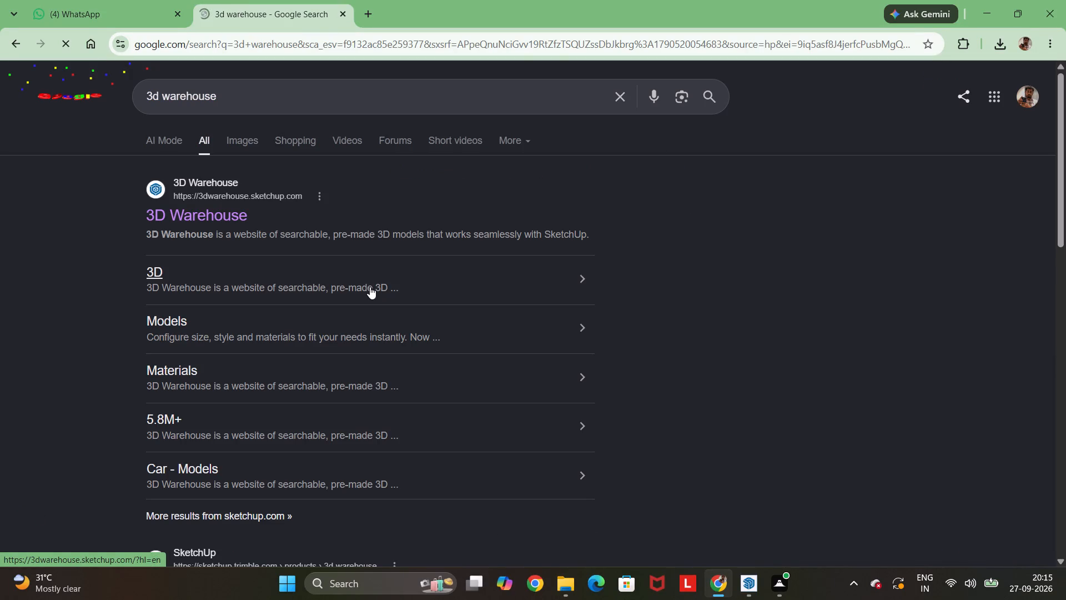
pyautogui.click(230, 231)
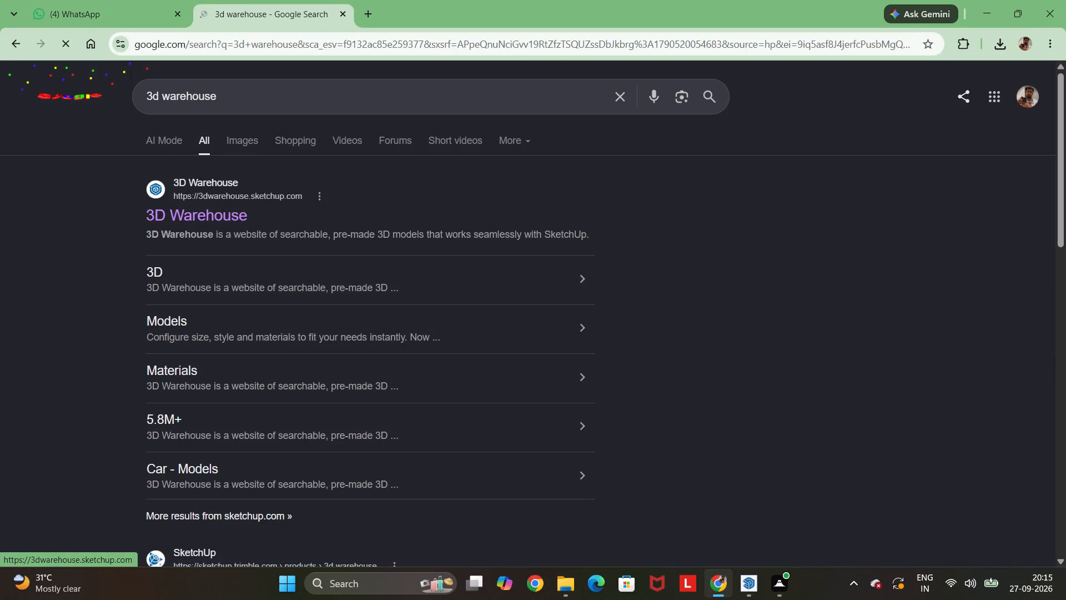
pyautogui.click(232, 219)
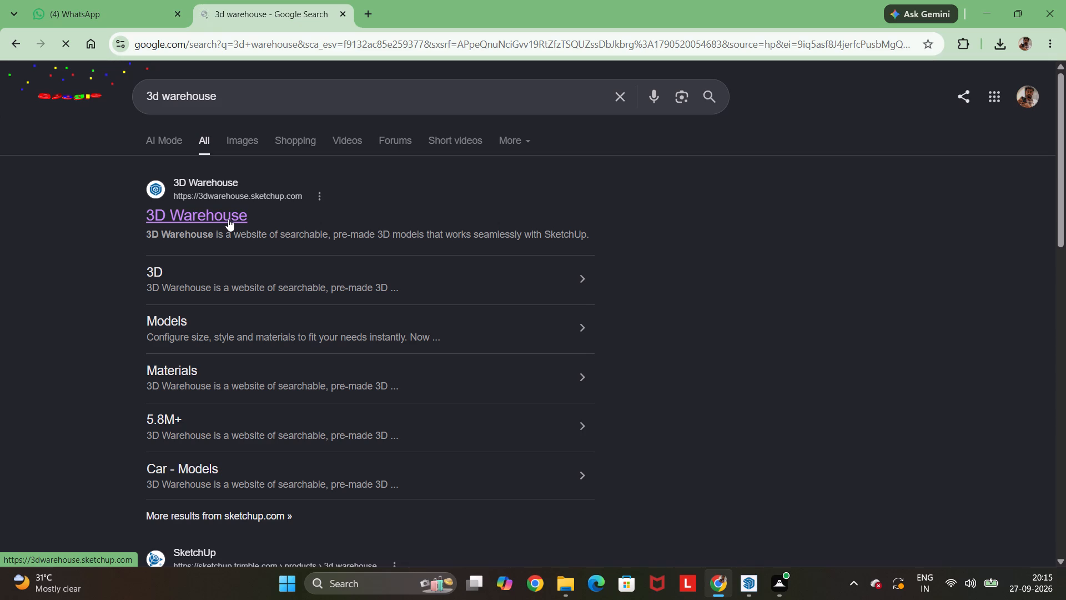
# Close the SketchUp windows of the 346, Window (1), Doors+(6) and Glass+Railings models, leaving only the untitled building model open.
pyautogui.click(746, 583)
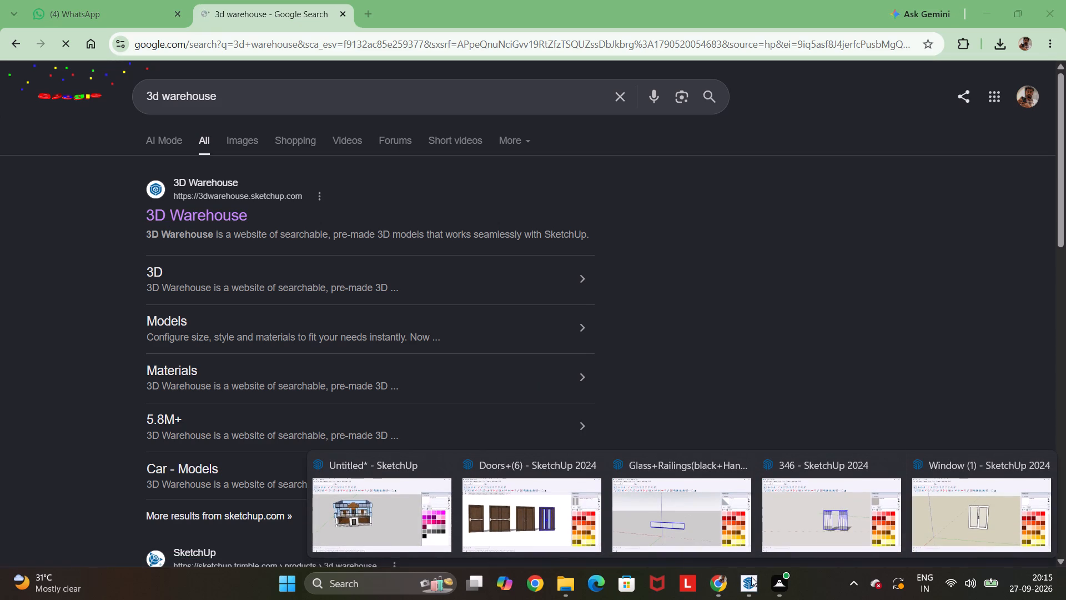
pyautogui.click(894, 463)
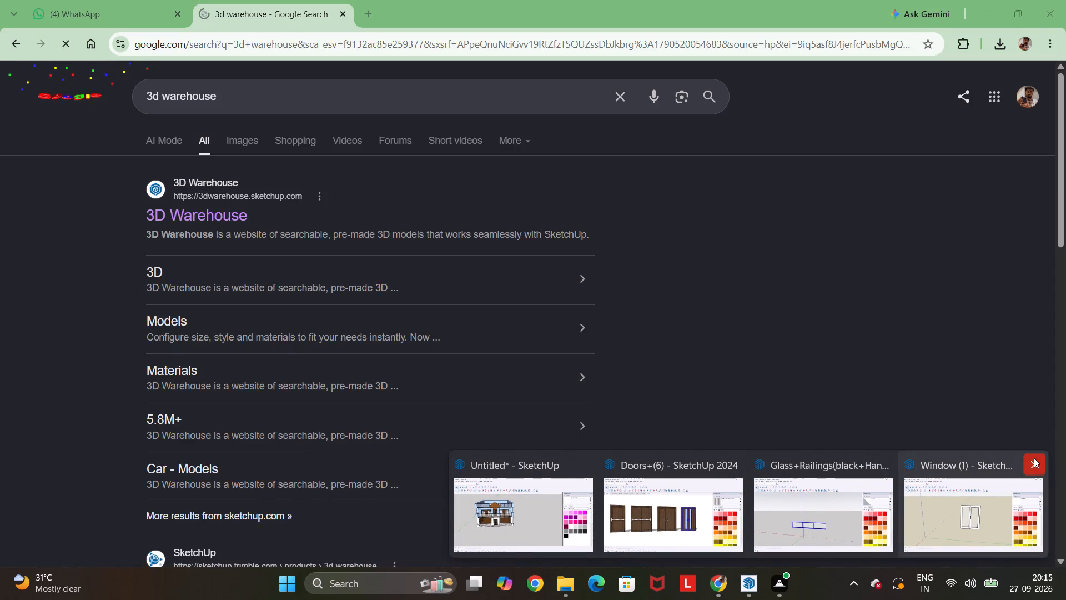
pyautogui.click(1034, 458)
pyautogui.click(808, 467)
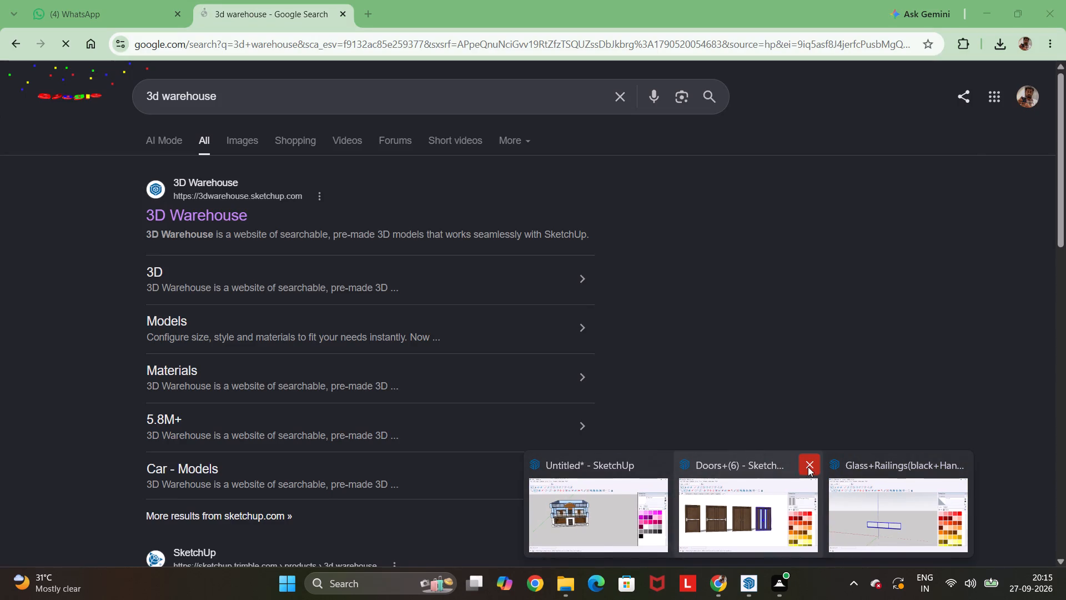
pyautogui.click(877, 465)
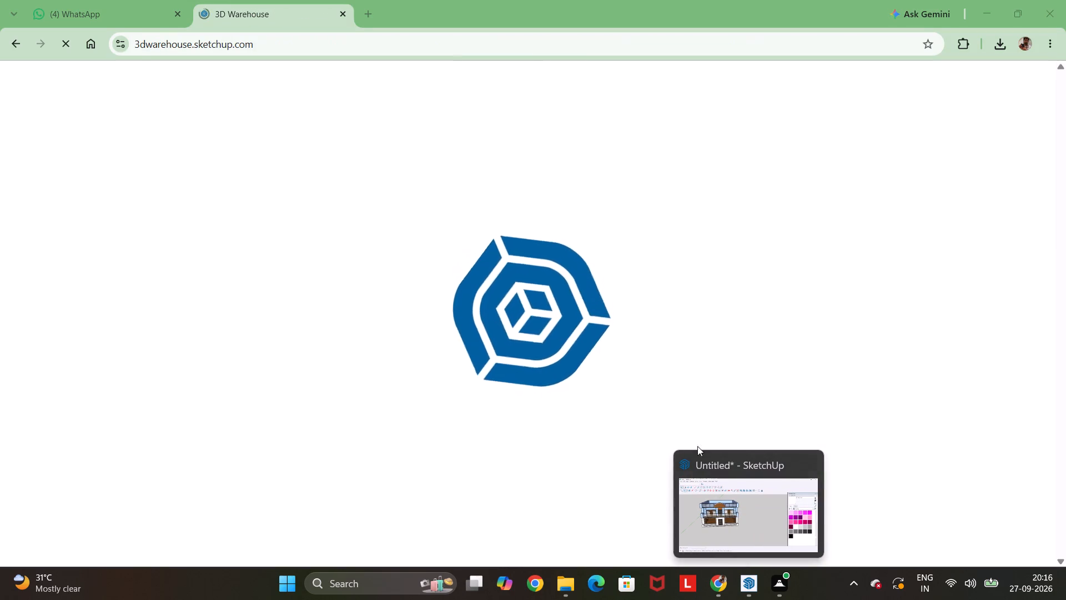
# Return to the building model in SketchUp and examine the central bay between the arched parapet and the entrance doors up close.
pyautogui.click(747, 505)
pyautogui.click(718, 579)
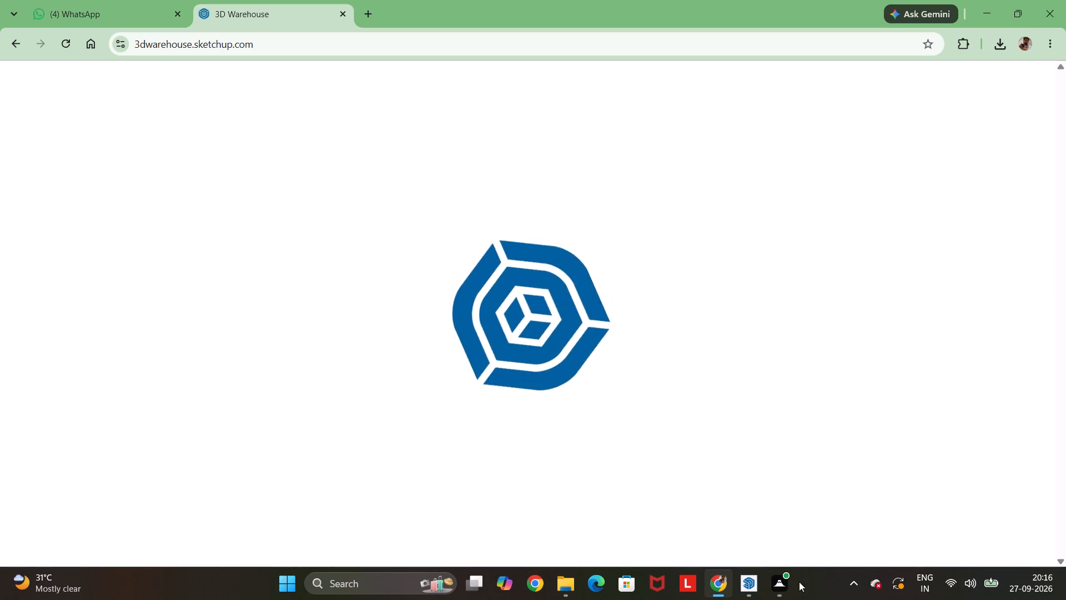
pyautogui.click(760, 586)
pyautogui.scroll(1, 353, 324)
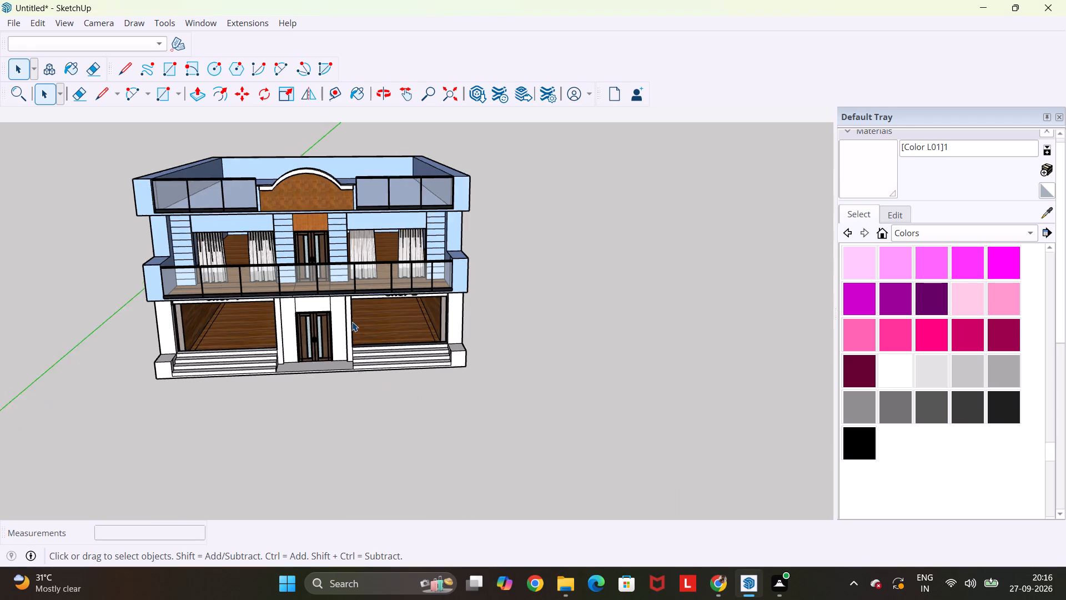
pyautogui.scroll(3, 352, 322)
pyautogui.scroll(-3, 314, 253)
pyautogui.scroll(9, 286, 169)
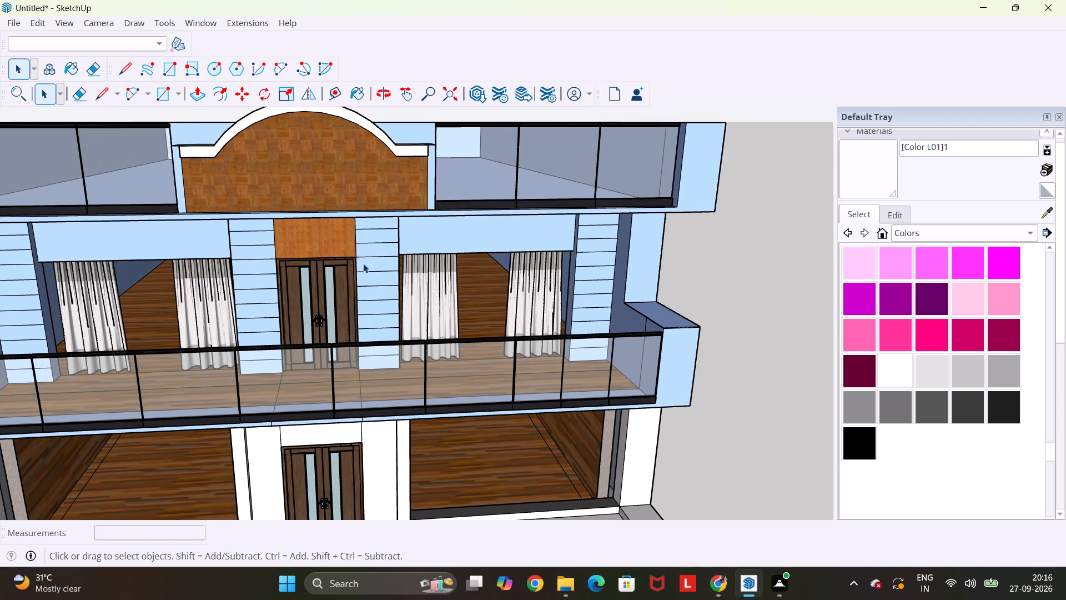
# Switch to Chrome and search Google Images for "vinayaka wall poster" in a new tab.
pyautogui.click(725, 587)
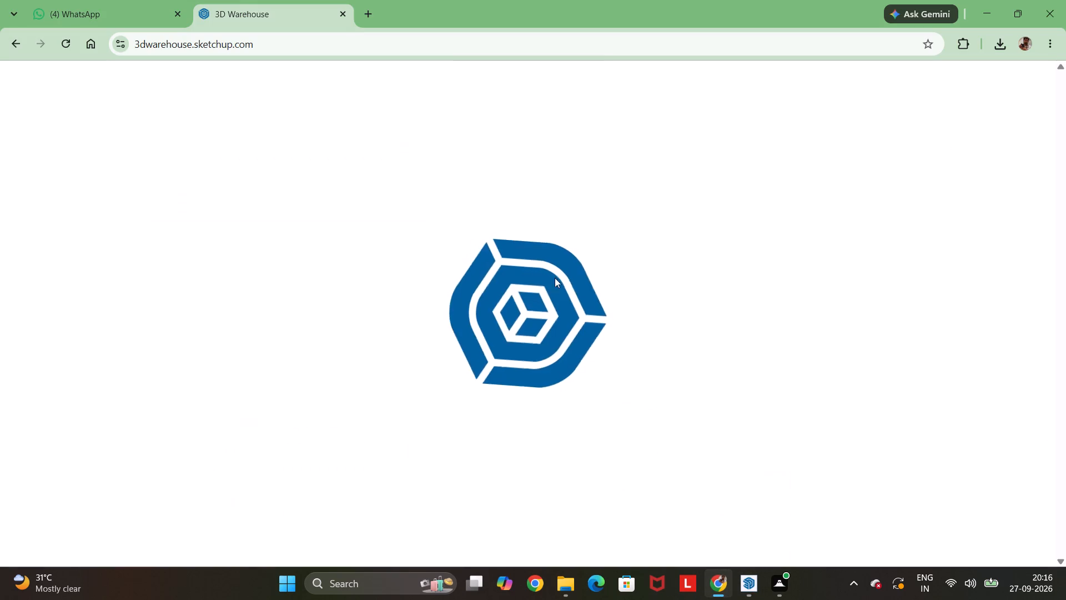
pyautogui.click(363, 5)
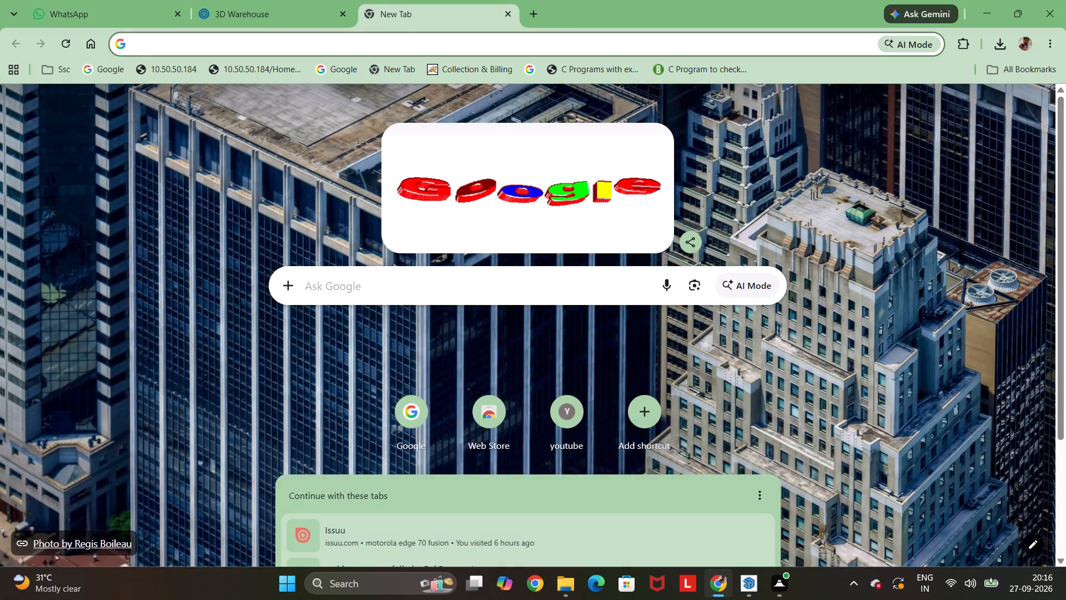
pyautogui.click(459, 292)
pyautogui.write('vinaya')
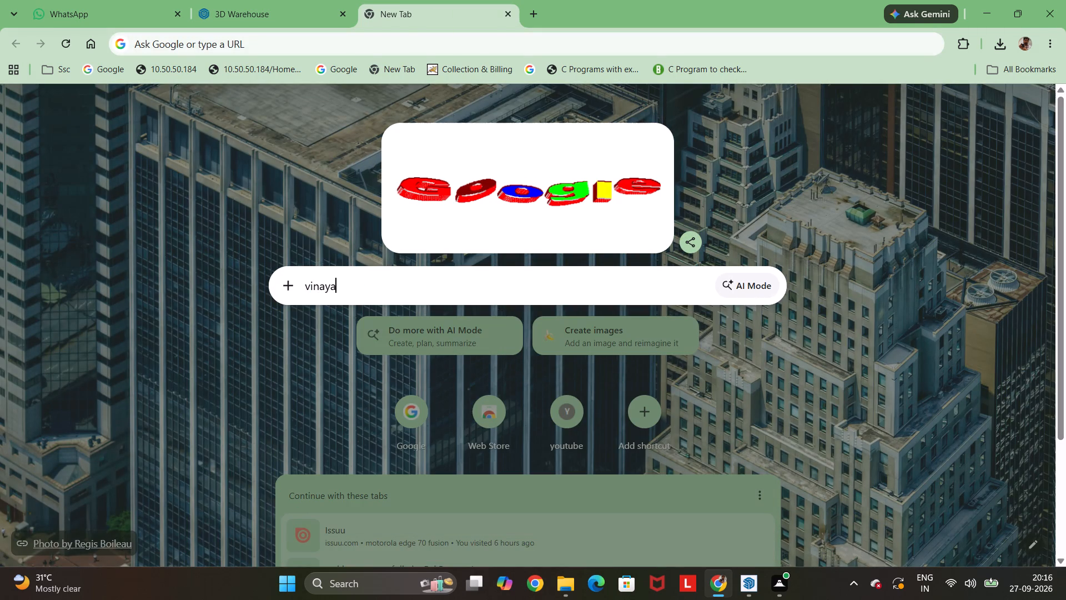
pyautogui.write('ka wa')
pyautogui.write('ll poster')
pyautogui.press('Return')
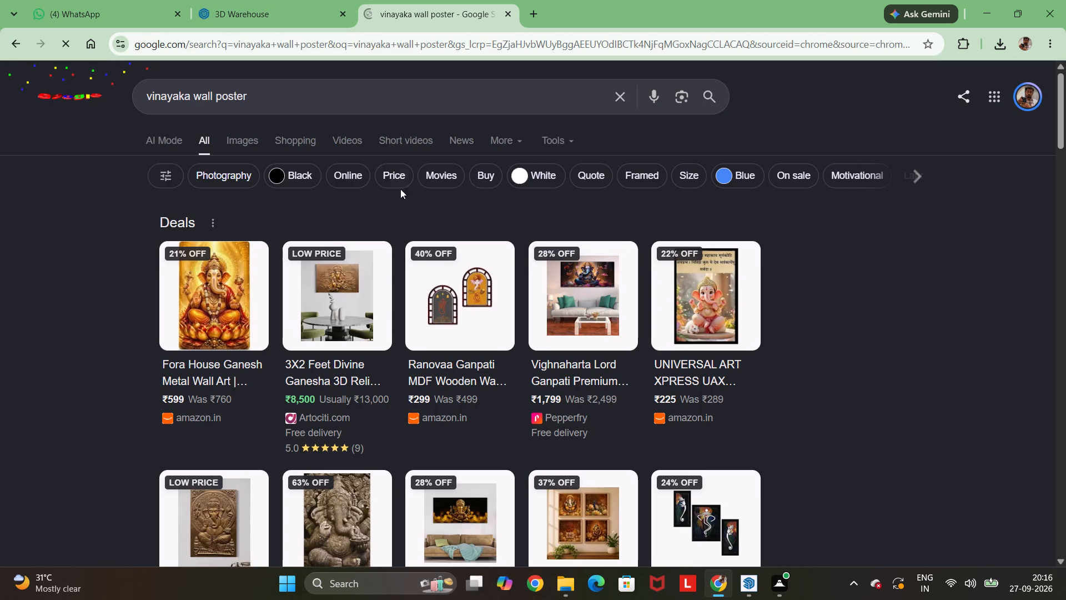
pyautogui.click(238, 132)
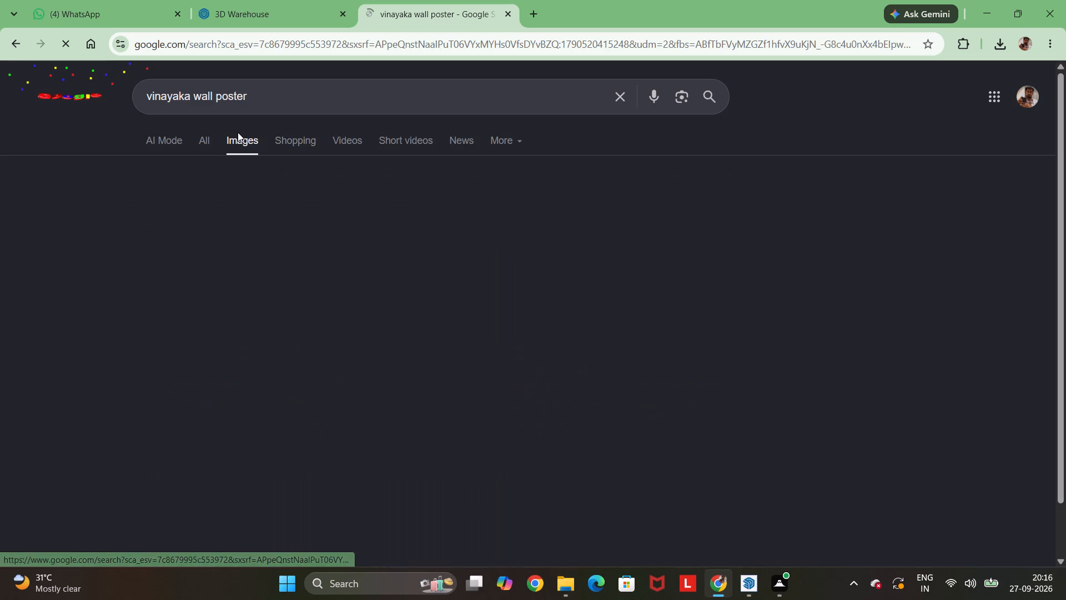
# Browse the vinayaka wall poster image results for a Ganesha artwork suited to the building's front.
pyautogui.scroll(-1, 559, 248)
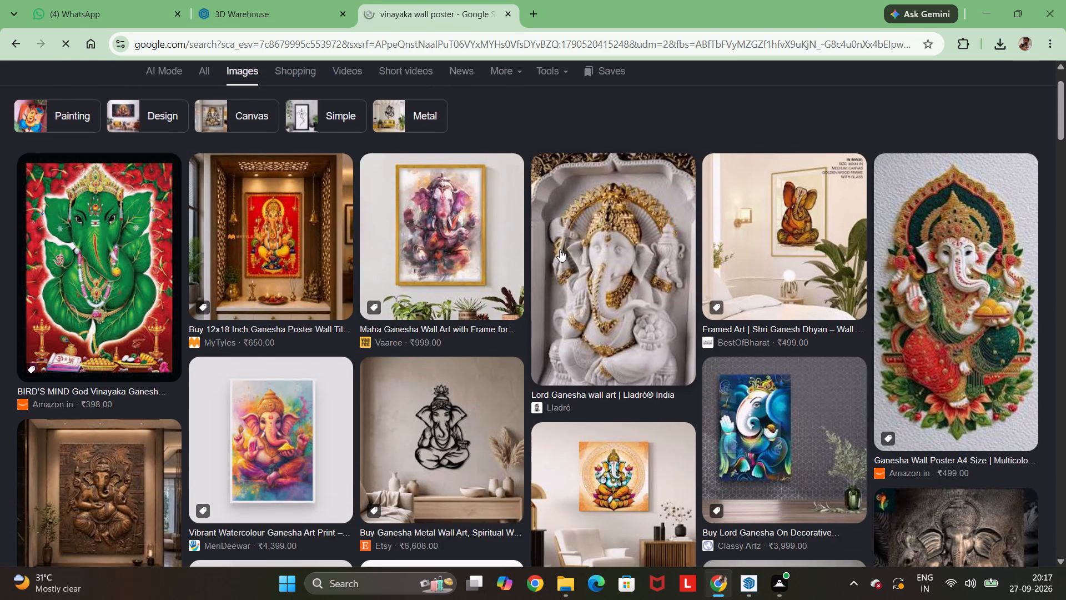
pyautogui.scroll(-1, 560, 255)
pyautogui.scroll(-1, 524, 306)
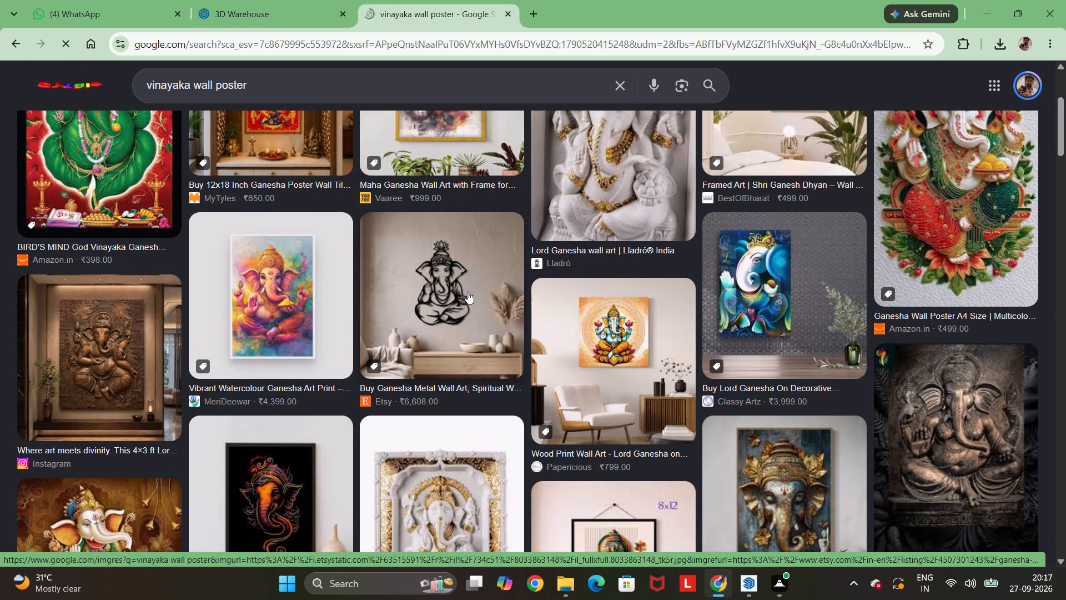
pyautogui.scroll(-8, 467, 292)
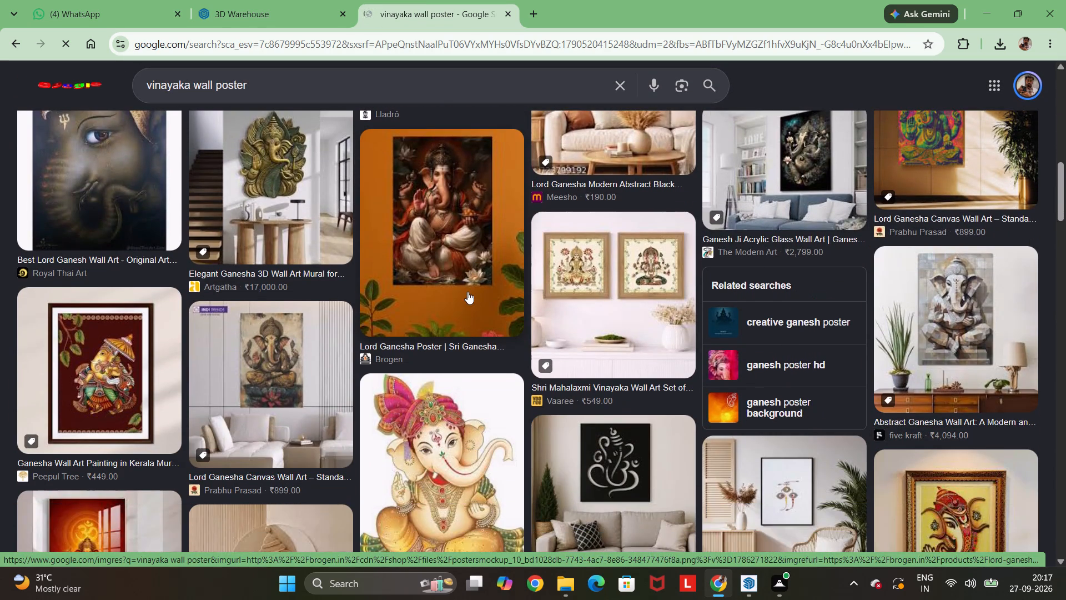
pyautogui.scroll(-5, 467, 292)
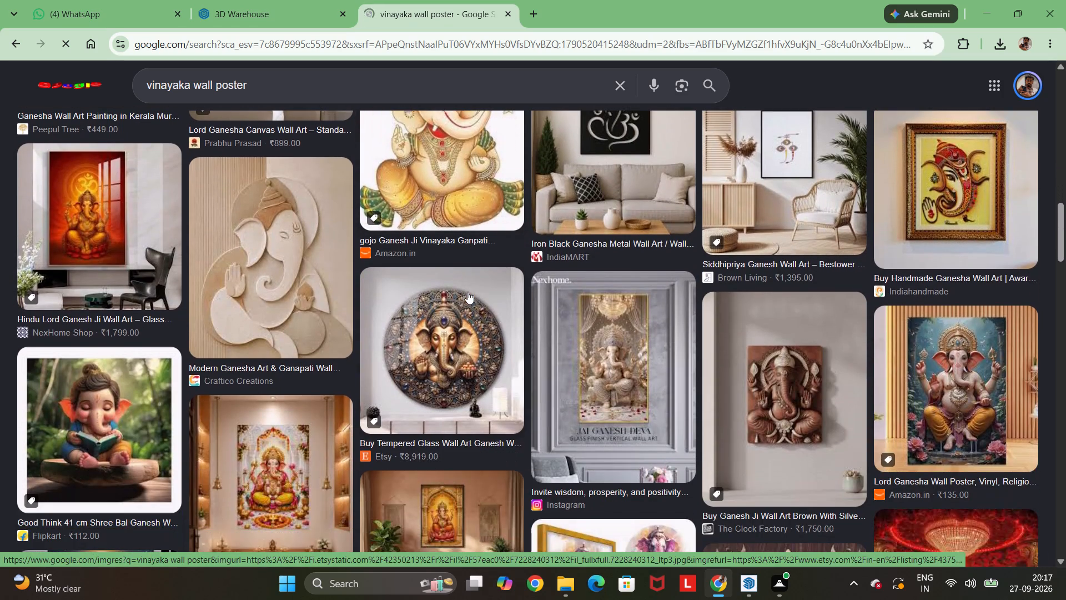
pyautogui.scroll(-5, 467, 292)
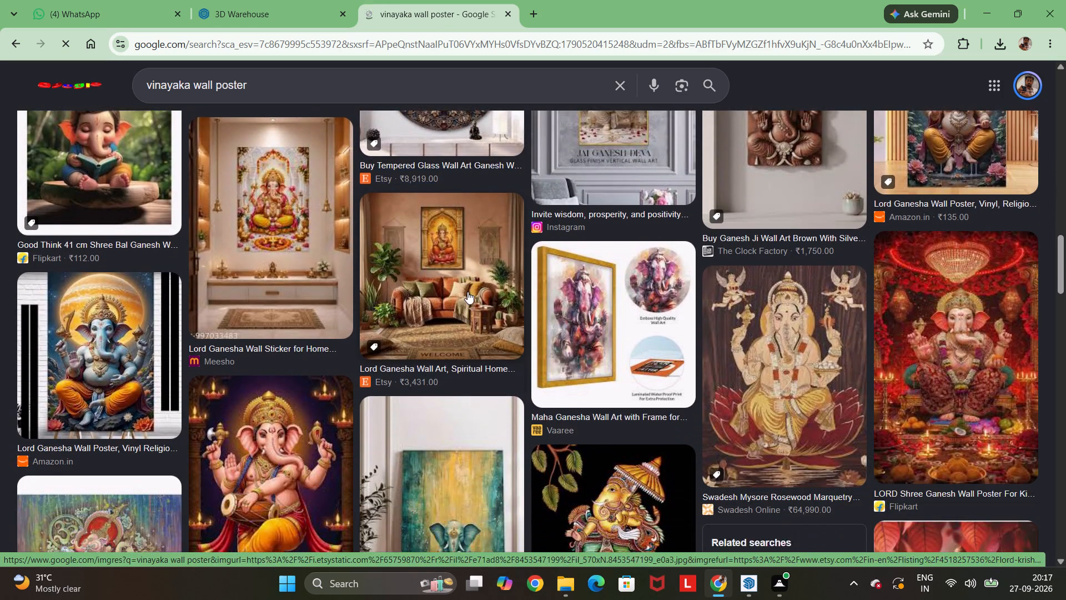
pyautogui.scroll(-5, 467, 292)
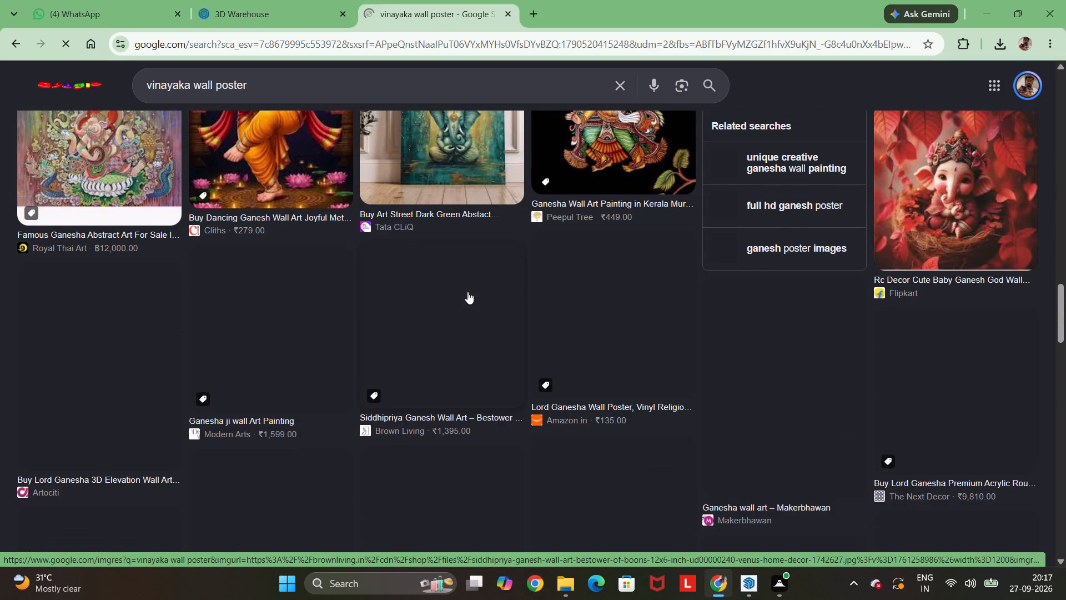
pyautogui.scroll(11, 467, 292)
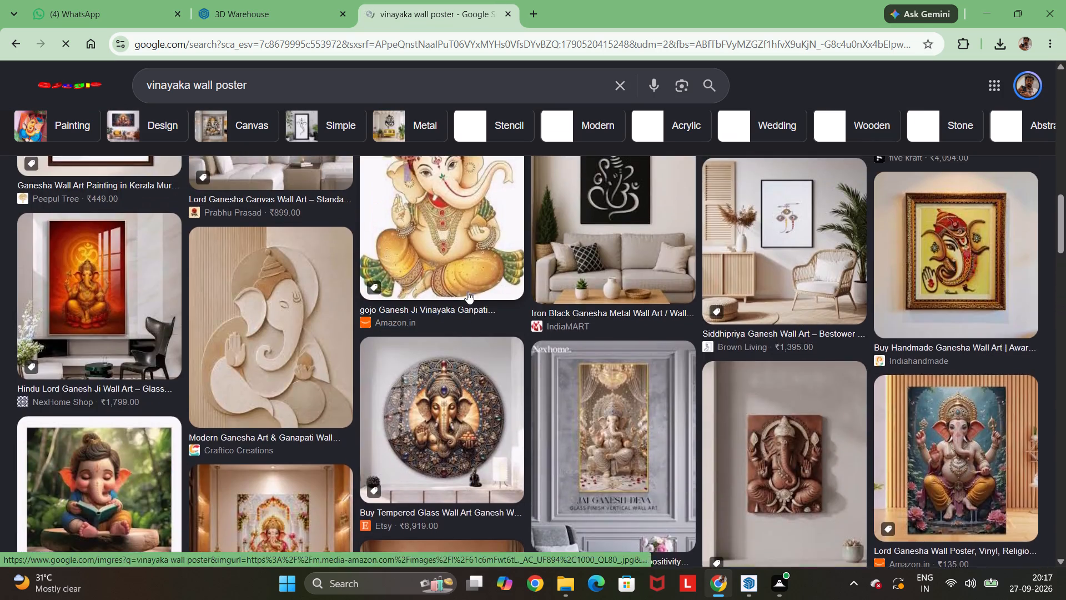
pyautogui.scroll(14, 467, 292)
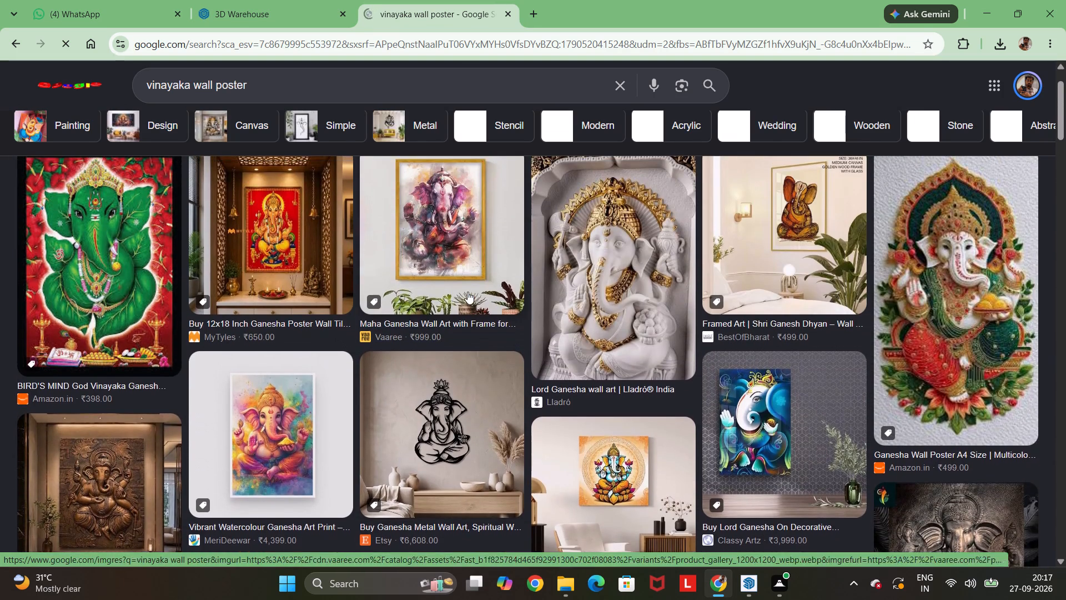
# Save the Etsy black metal Ganesha wall art image as images (5).jpg in the PK folder on the Desktop.
pyautogui.click(413, 412)
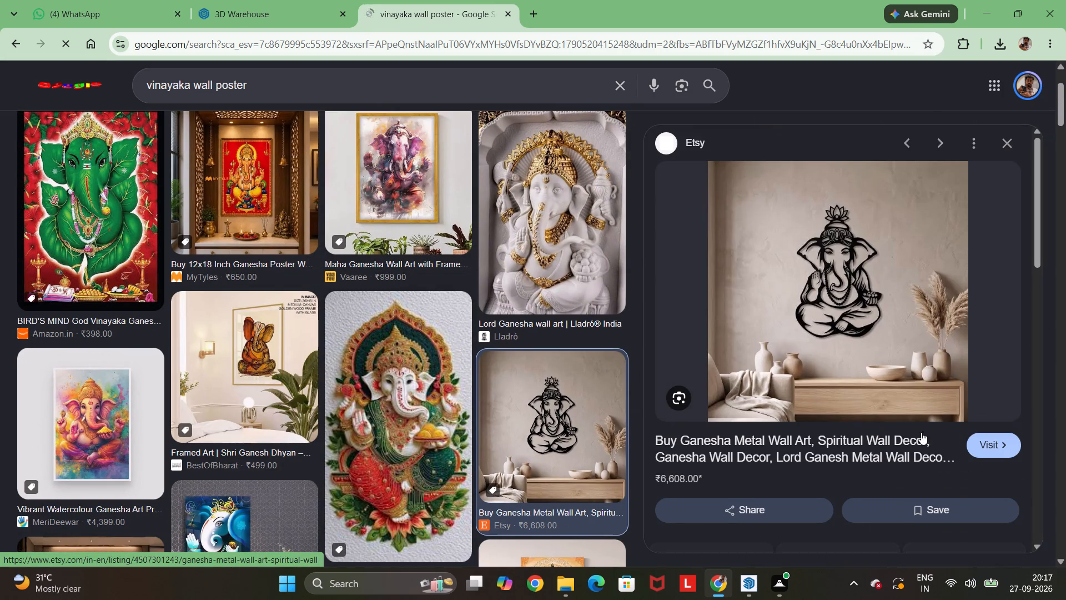
pyautogui.rightClick(859, 357)
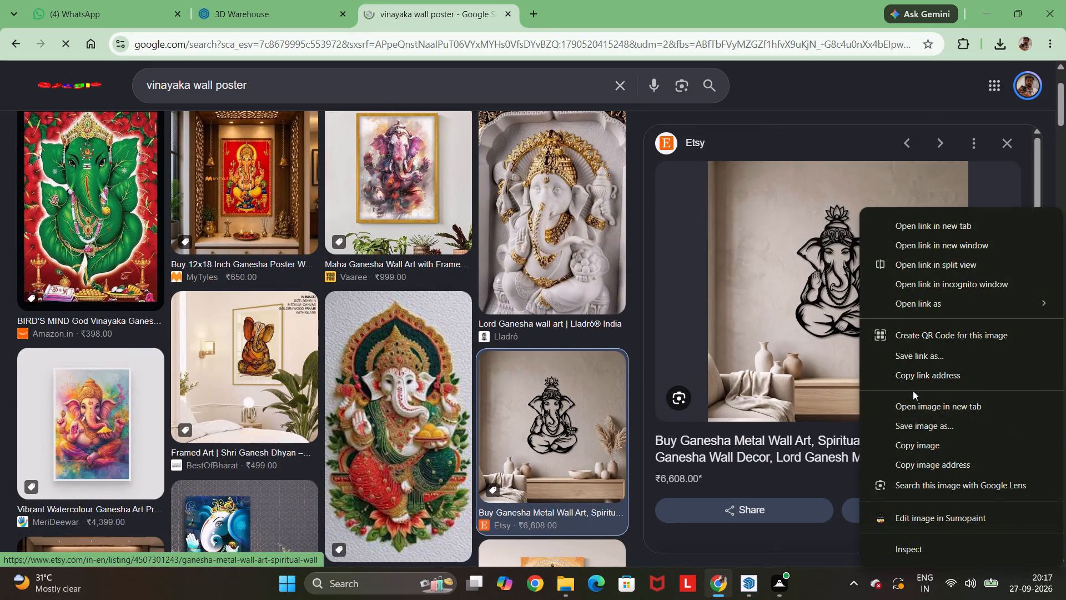
pyautogui.click(913, 424)
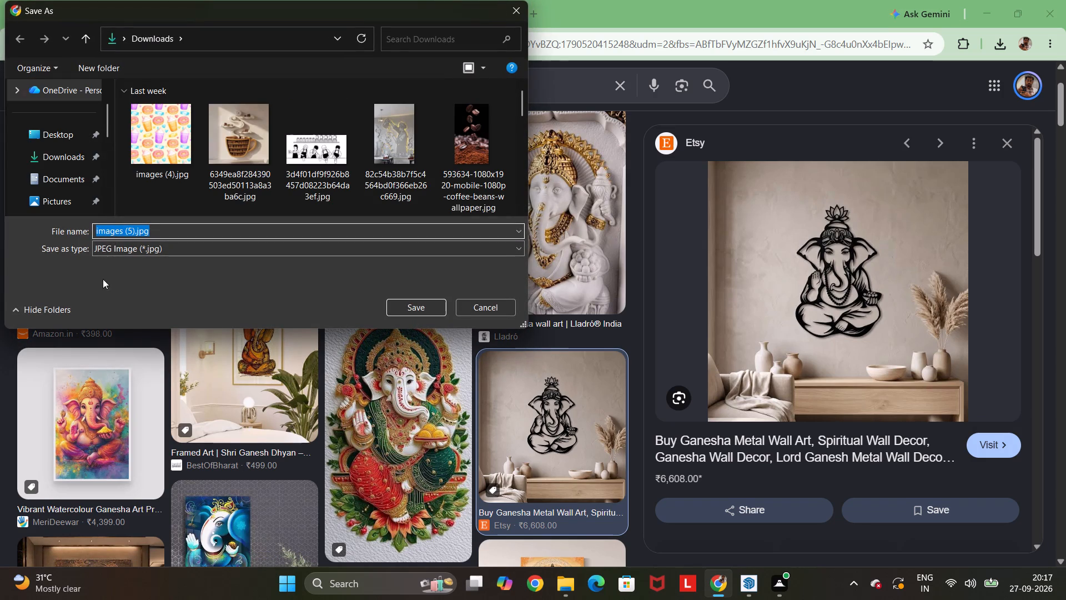
pyautogui.click(41, 143)
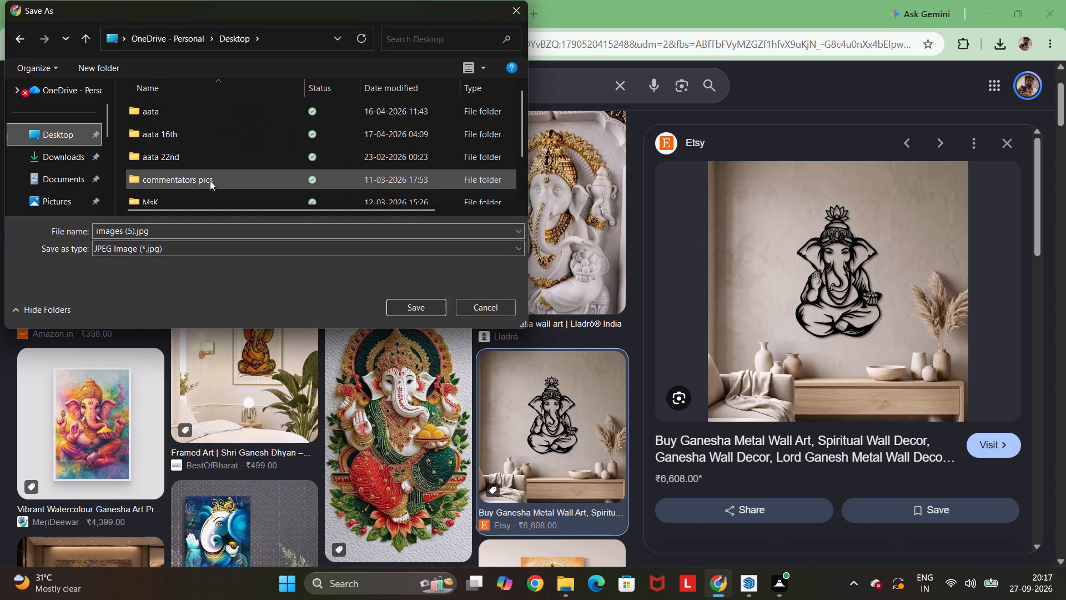
pyautogui.scroll(-2, 210, 181)
pyautogui.click(203, 188)
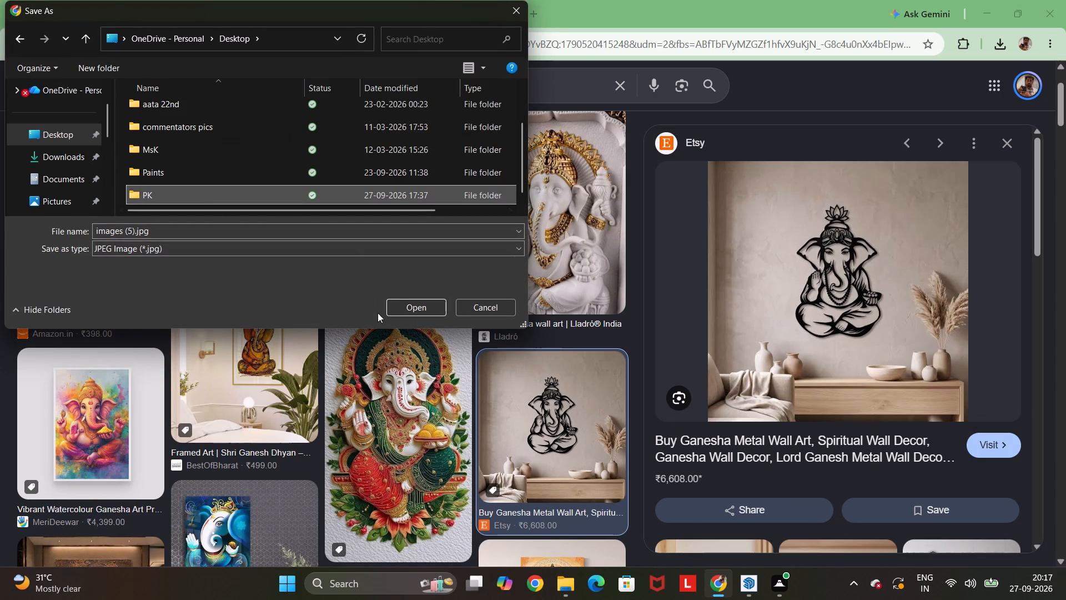
pyautogui.click(395, 310)
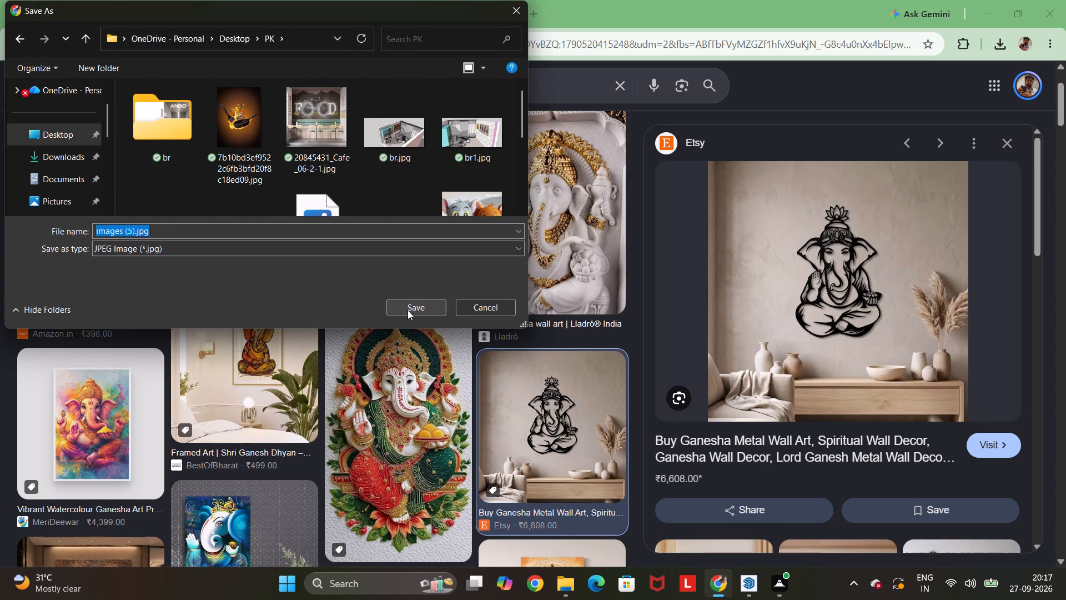
pyautogui.click(408, 310)
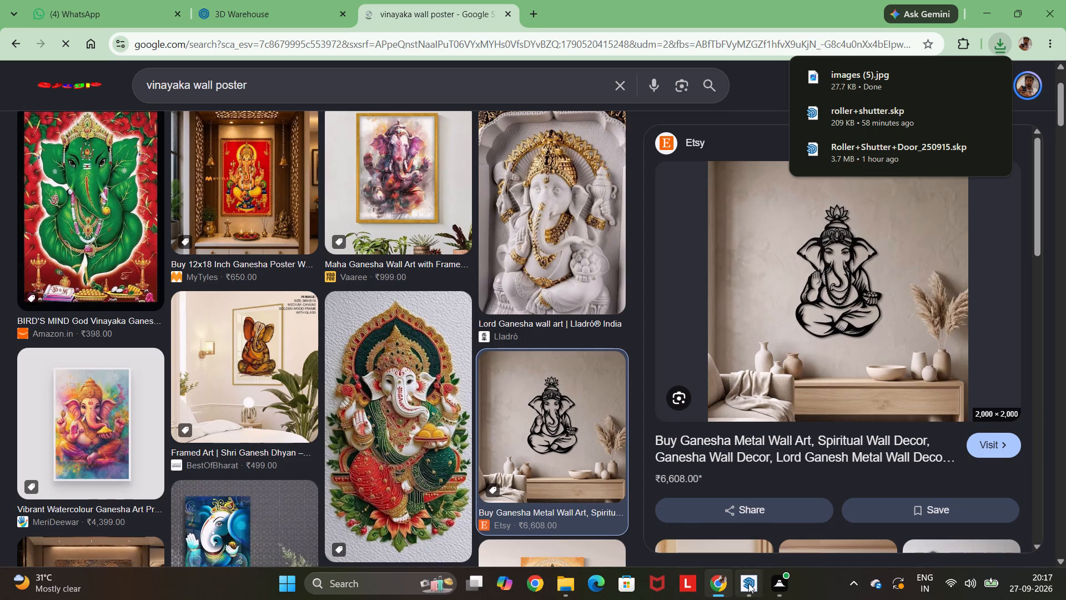
# Switch to SketchUp and bring up the Wood material collection.
pyautogui.click(751, 582)
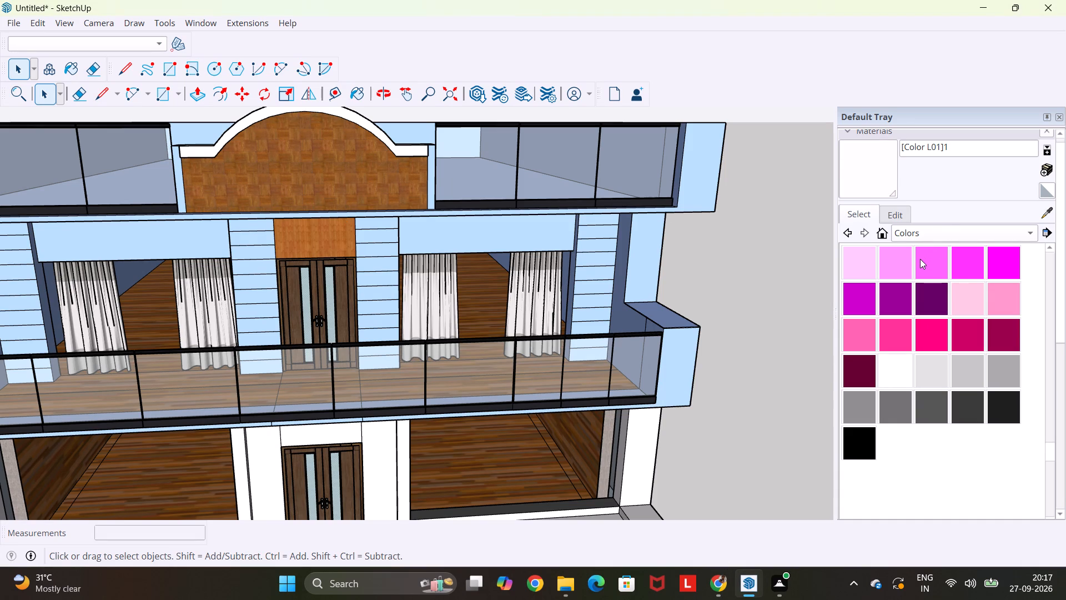
pyautogui.click(927, 233)
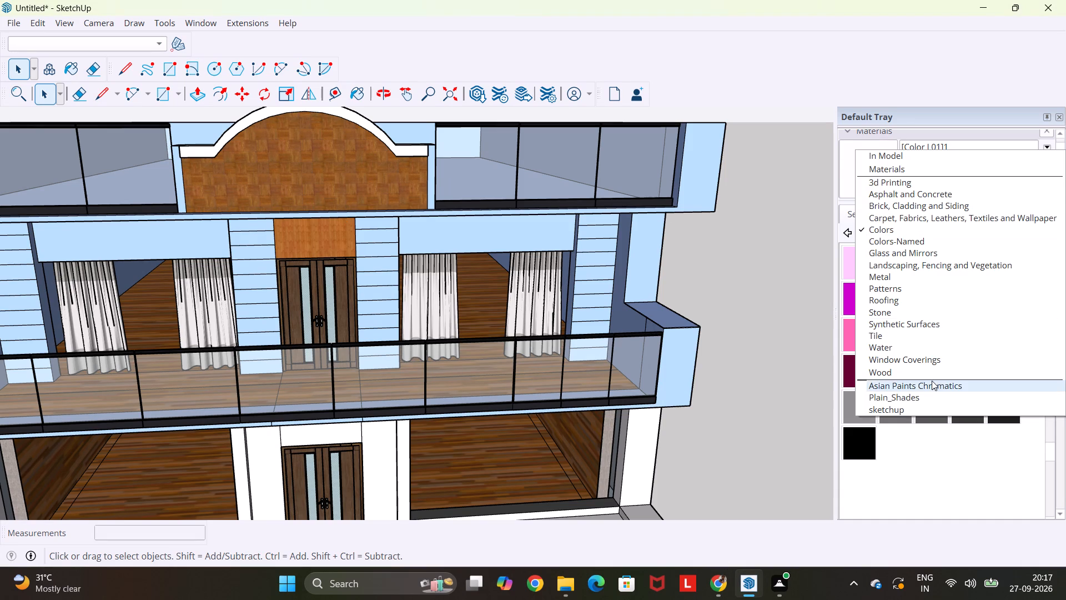
pyautogui.click(932, 374)
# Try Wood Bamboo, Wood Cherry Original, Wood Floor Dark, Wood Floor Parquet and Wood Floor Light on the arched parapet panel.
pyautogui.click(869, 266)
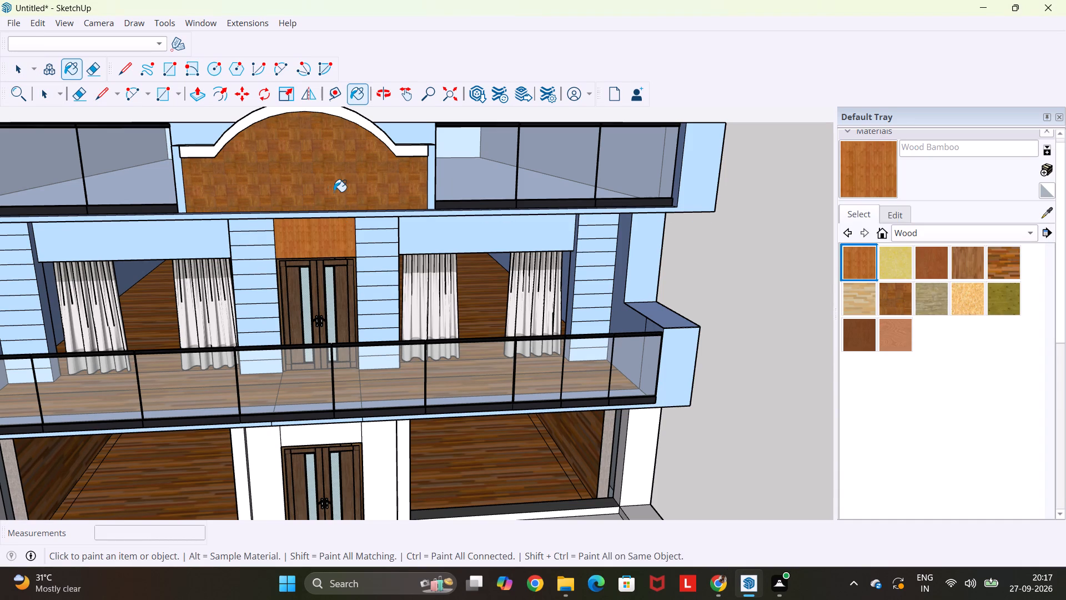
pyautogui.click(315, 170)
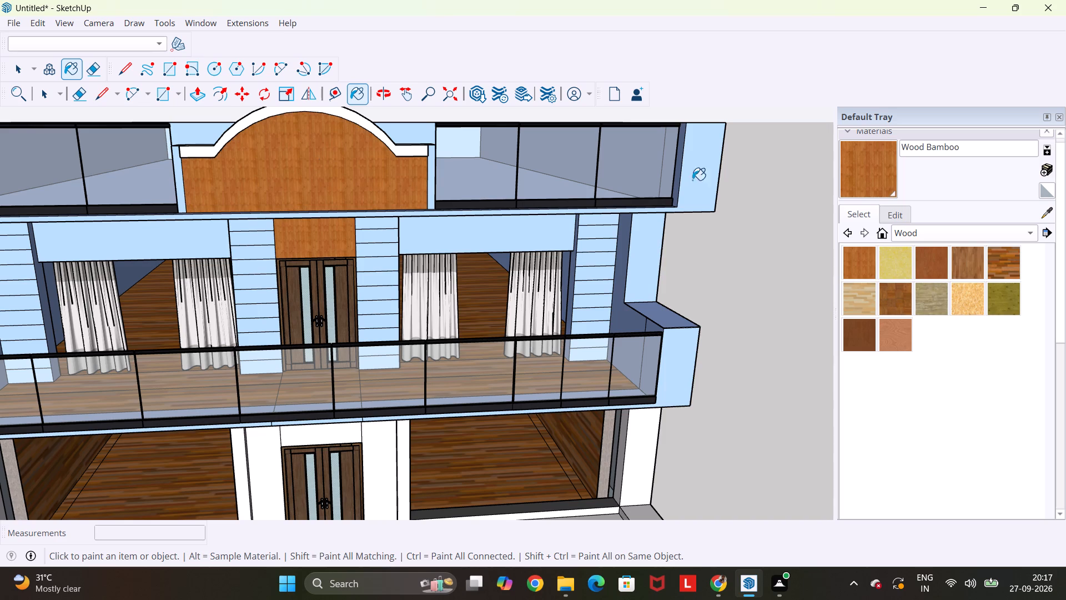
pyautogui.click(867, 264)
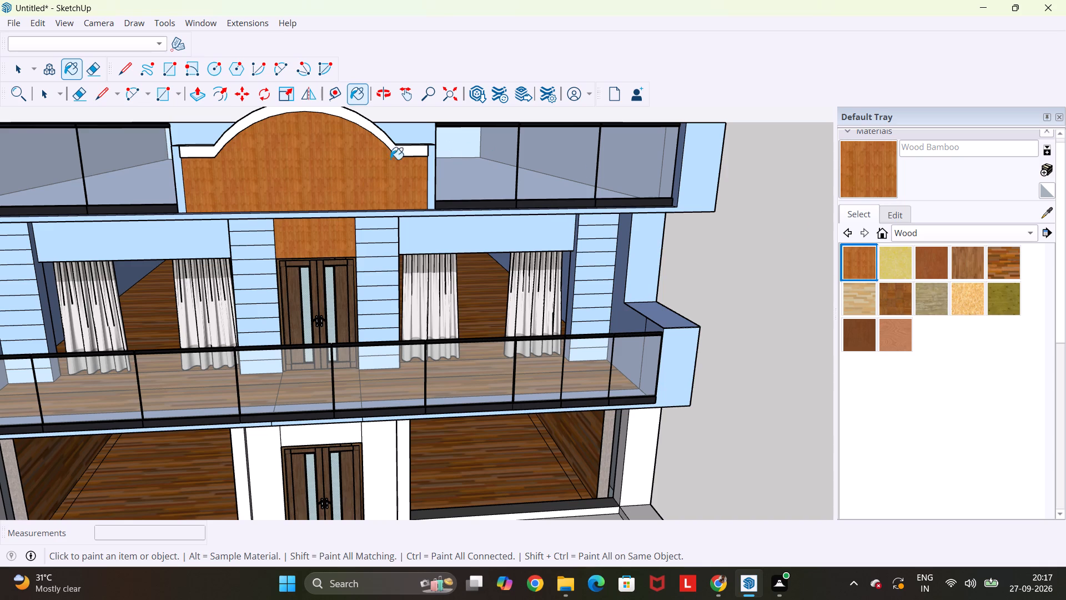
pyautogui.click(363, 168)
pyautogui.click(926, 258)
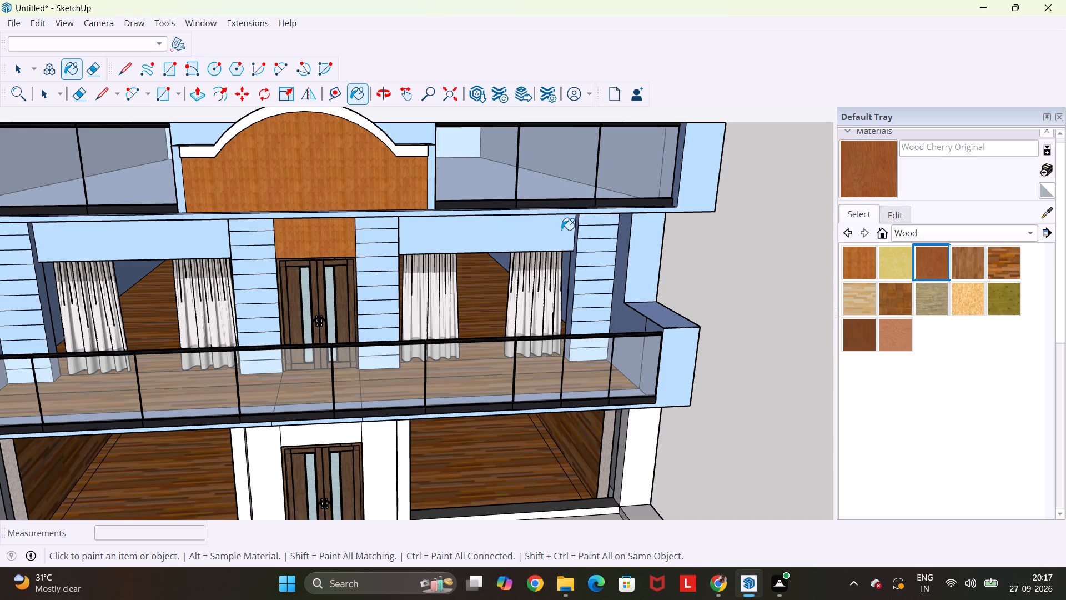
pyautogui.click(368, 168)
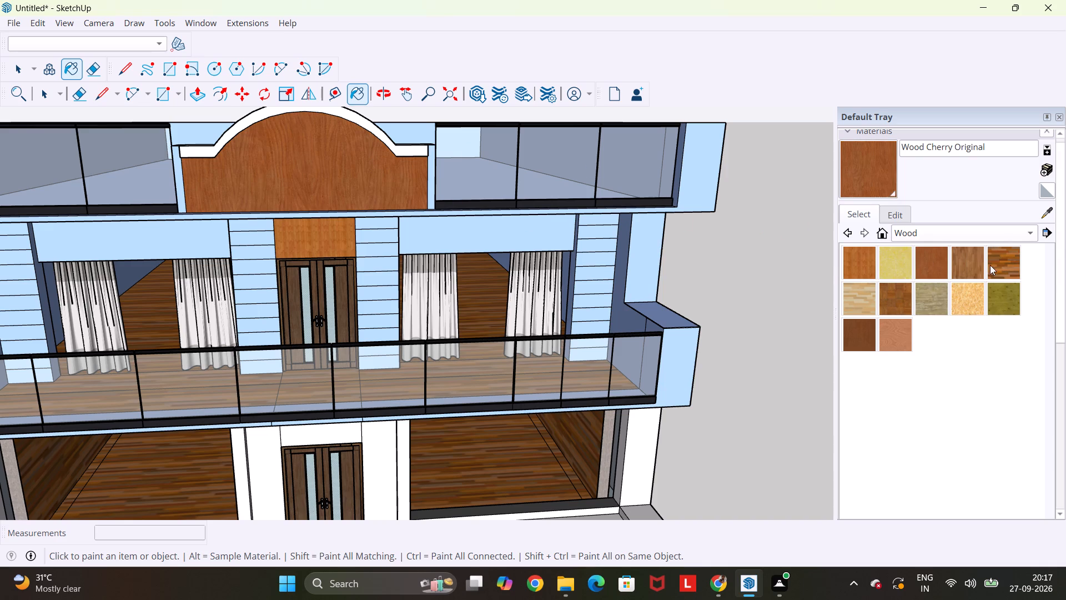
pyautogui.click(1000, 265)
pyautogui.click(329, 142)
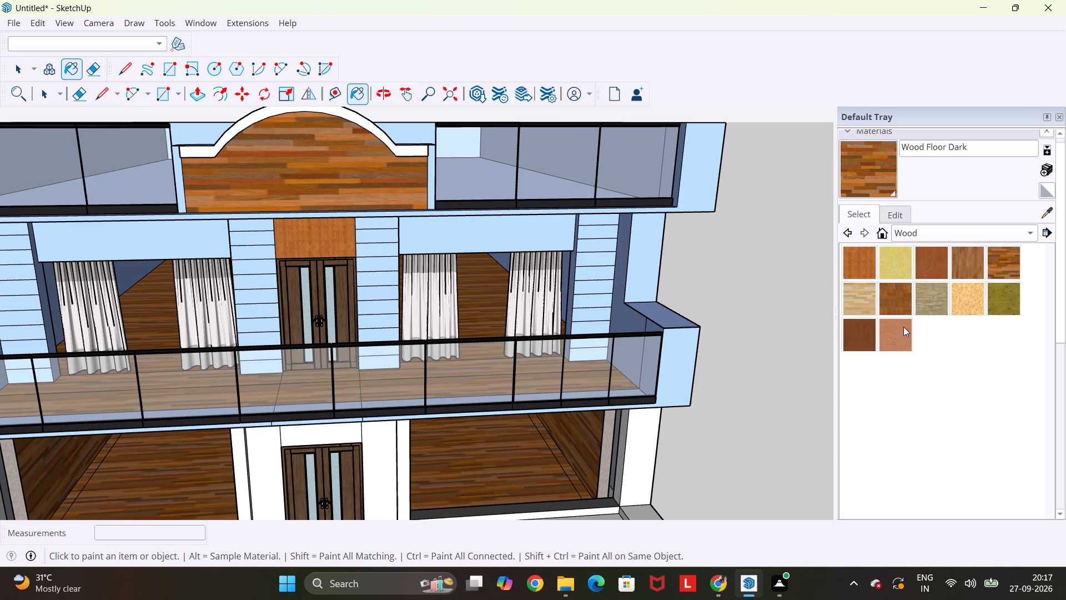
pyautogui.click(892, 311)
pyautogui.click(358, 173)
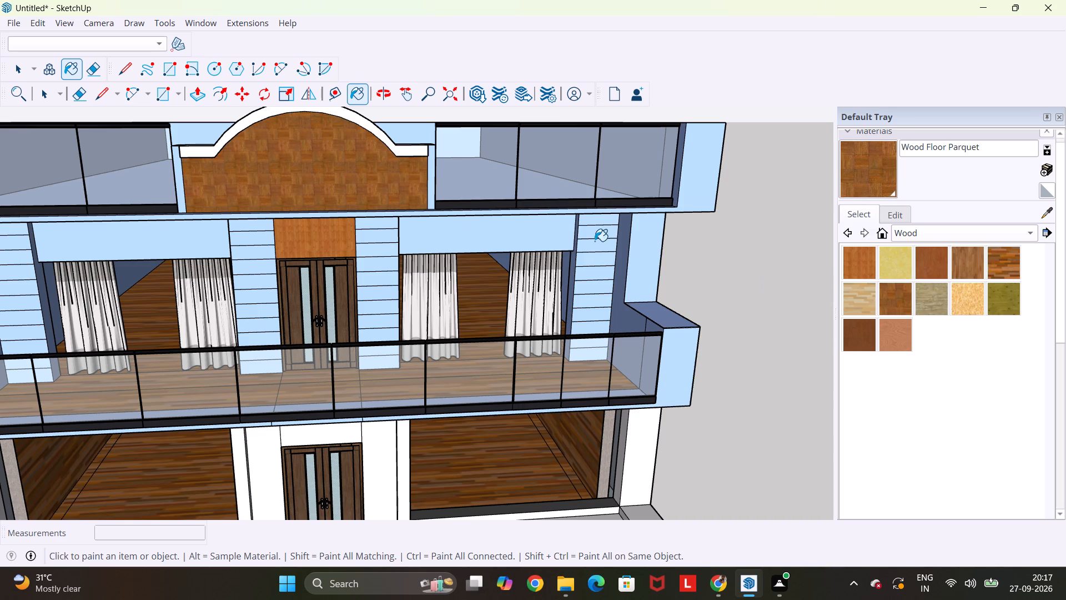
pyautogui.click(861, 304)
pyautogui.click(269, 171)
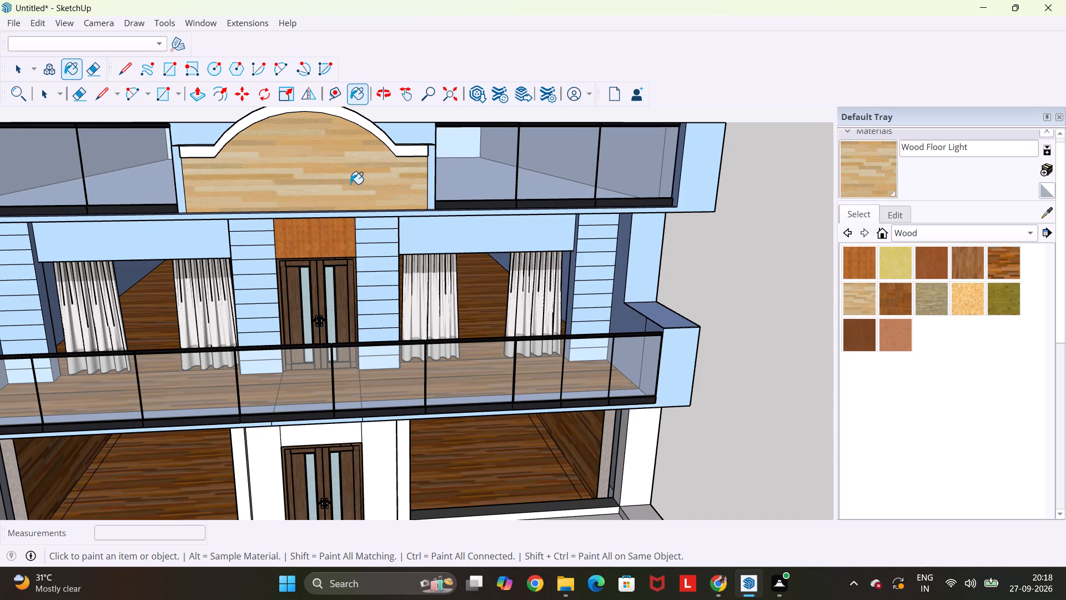
# Paint the arched parapet panel with Wood Floor Dark.
pyautogui.click(1004, 262)
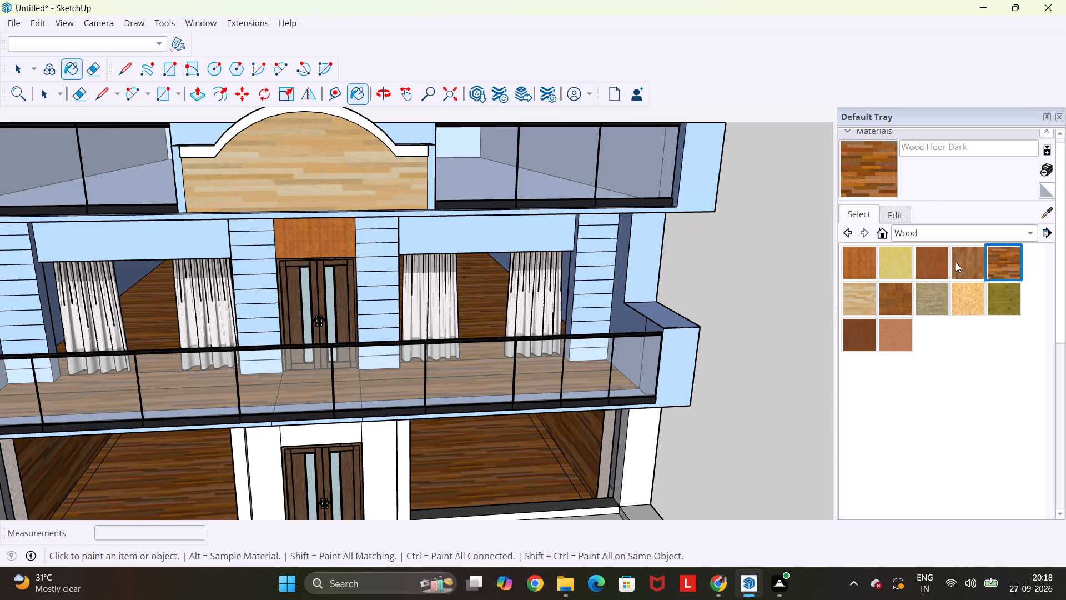
pyautogui.click(257, 168)
pyautogui.rightClick(301, 180)
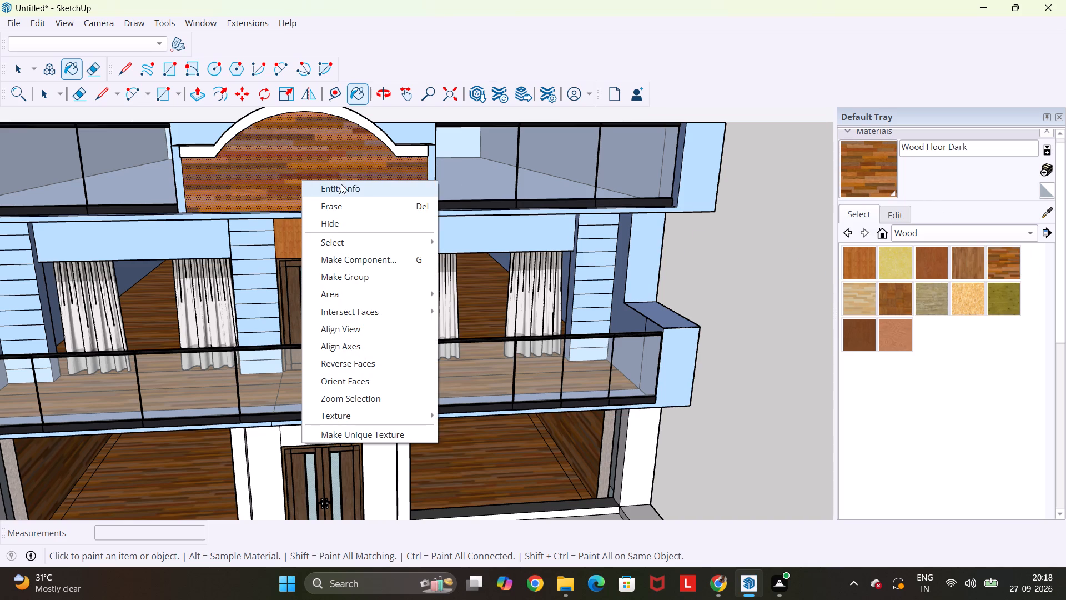
pyautogui.click(346, 170)
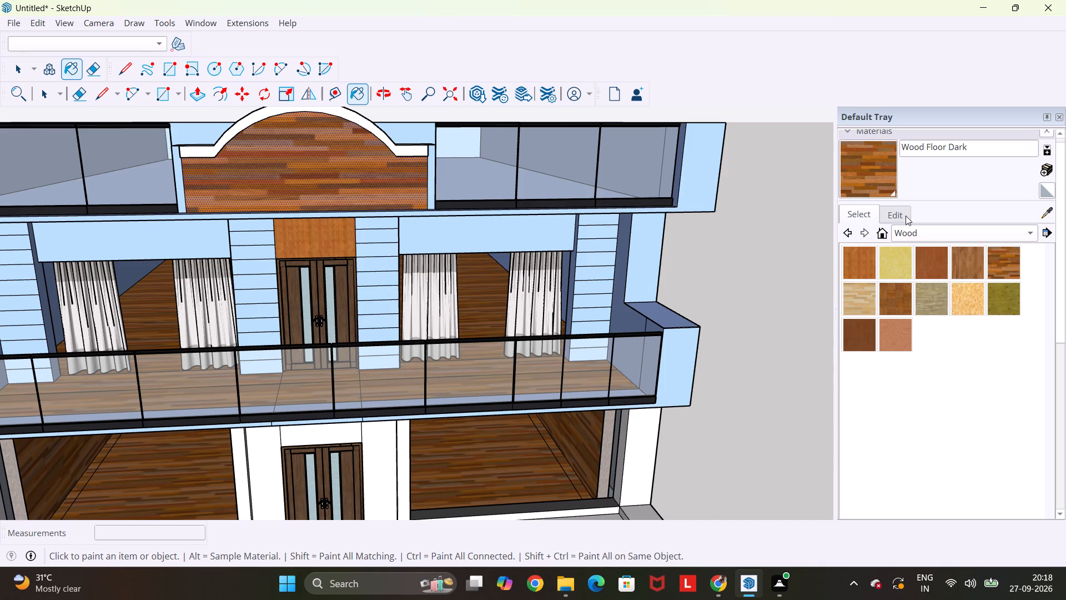
# Replace the Wood Floor Dark material's texture image with images (5).jpg from the PK folder on the Desktop.
pyautogui.click(894, 213)
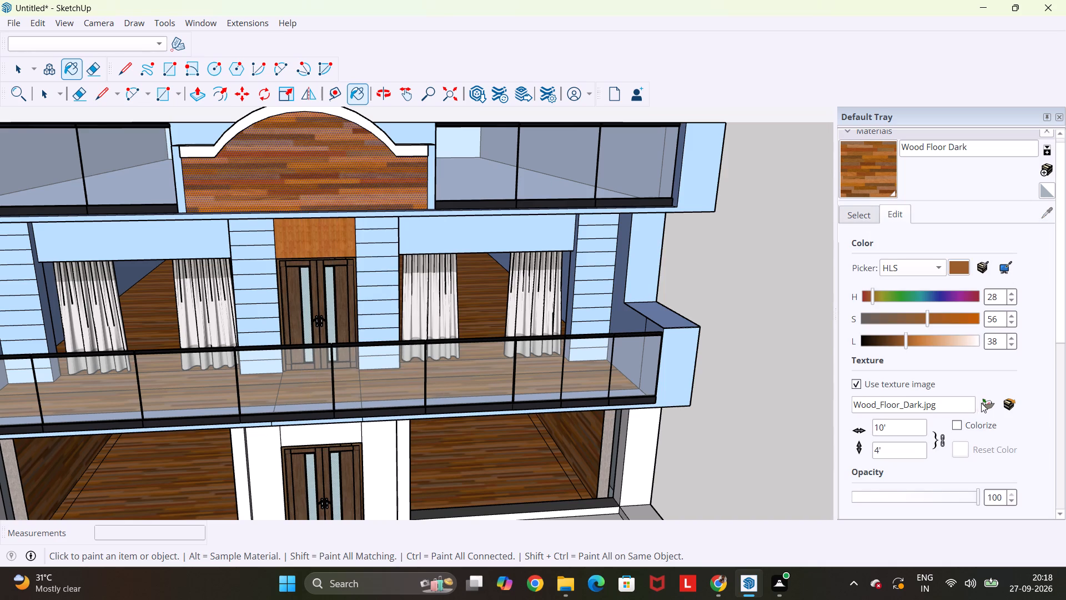
pyautogui.click(988, 402)
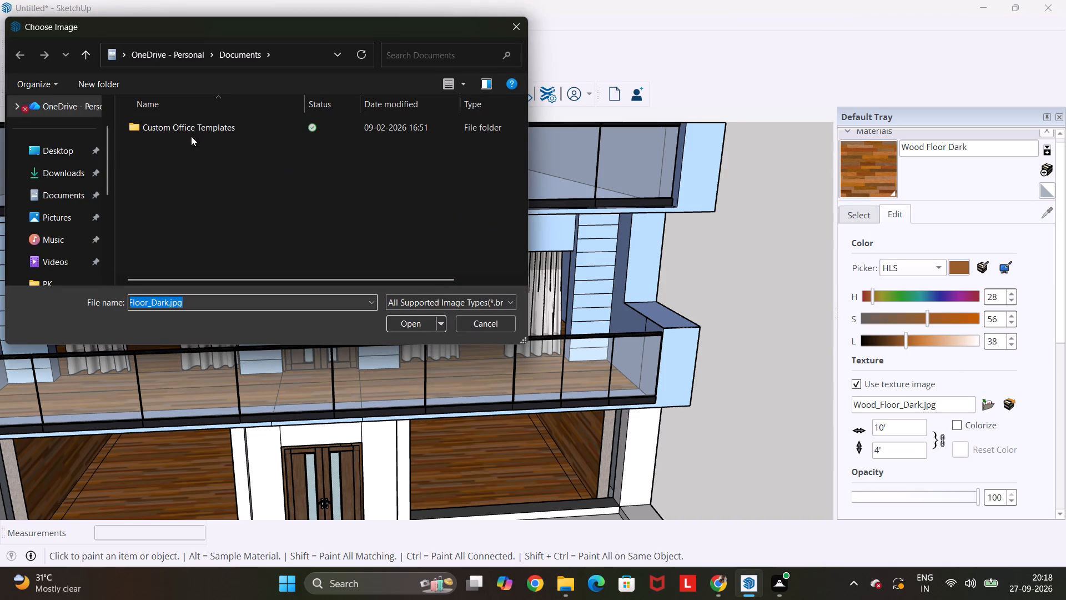
pyautogui.click(54, 157)
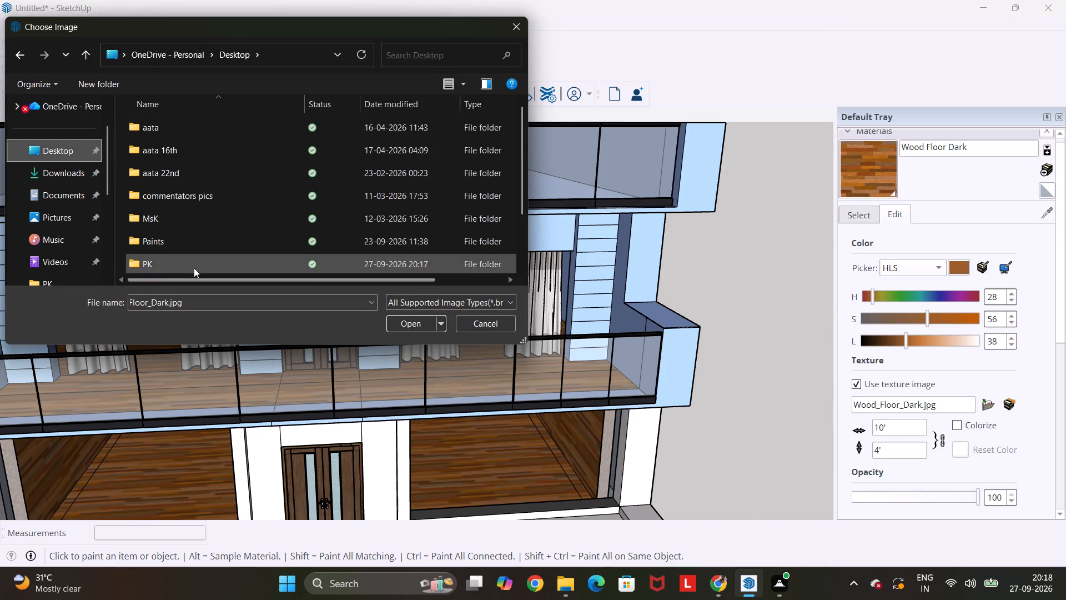
pyautogui.doubleClick(194, 268)
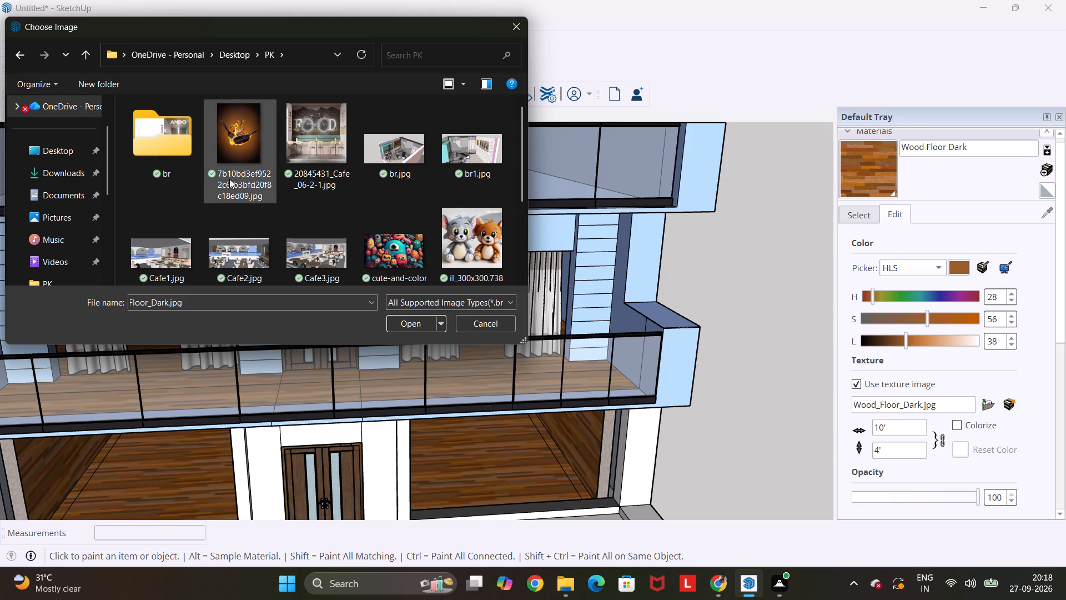
pyautogui.scroll(-3, 229, 179)
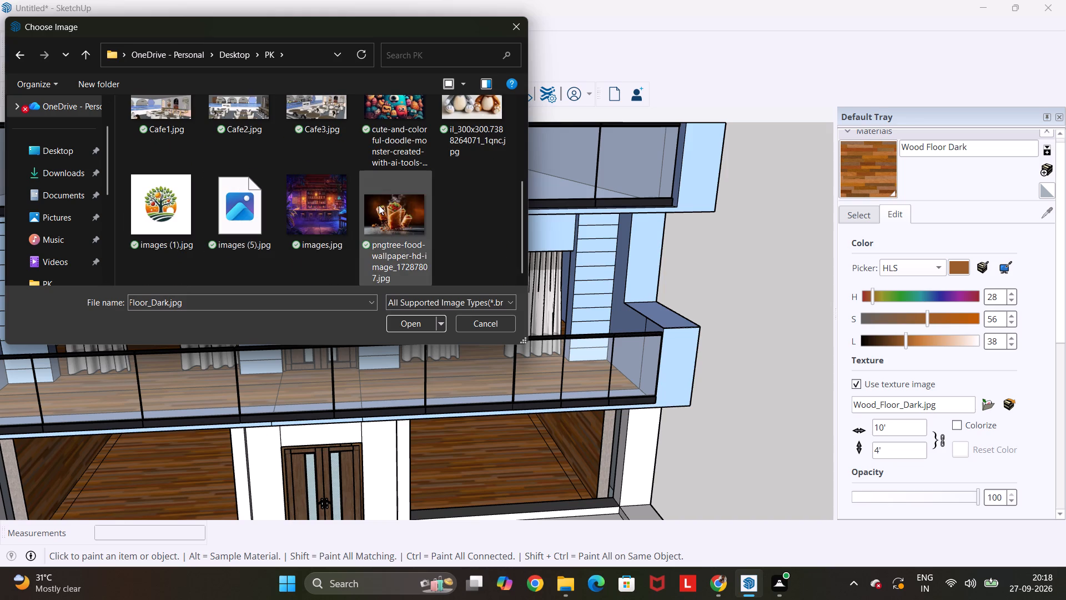
pyautogui.click(227, 192)
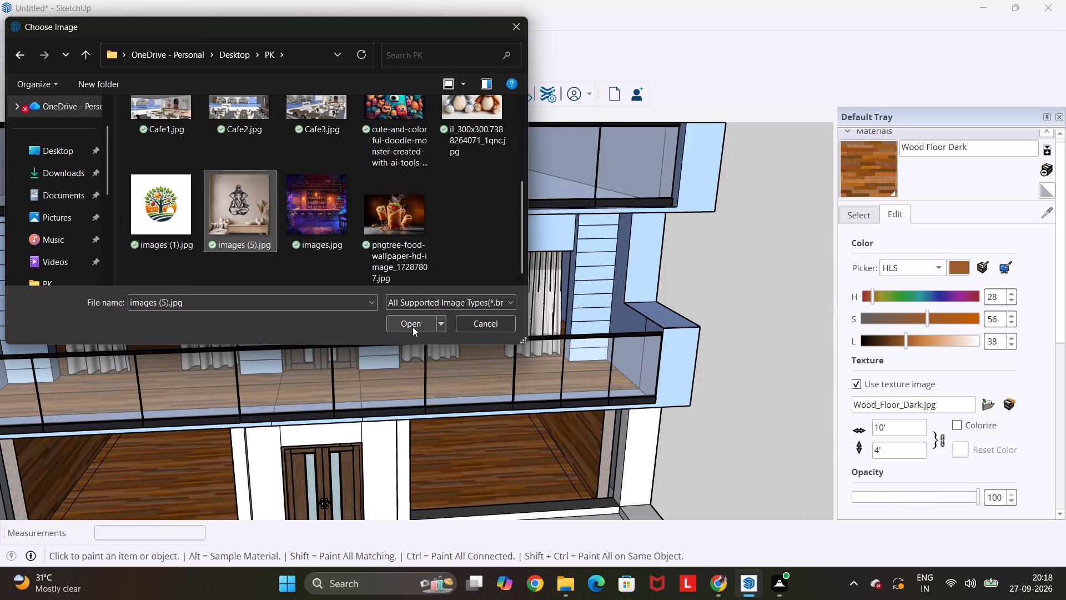
pyautogui.click(413, 327)
# Edit the Ganesha texture's position on the arched parapet panel, shrinking the image tiles and shifting them across it.
pyautogui.scroll(-6, 364, 233)
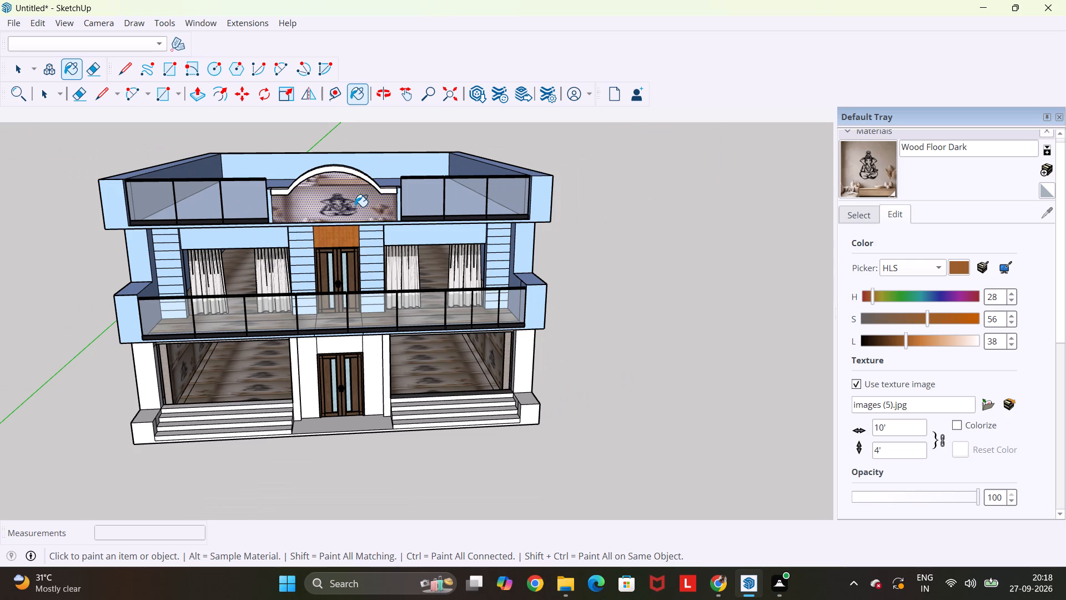
pyautogui.rightClick(355, 207)
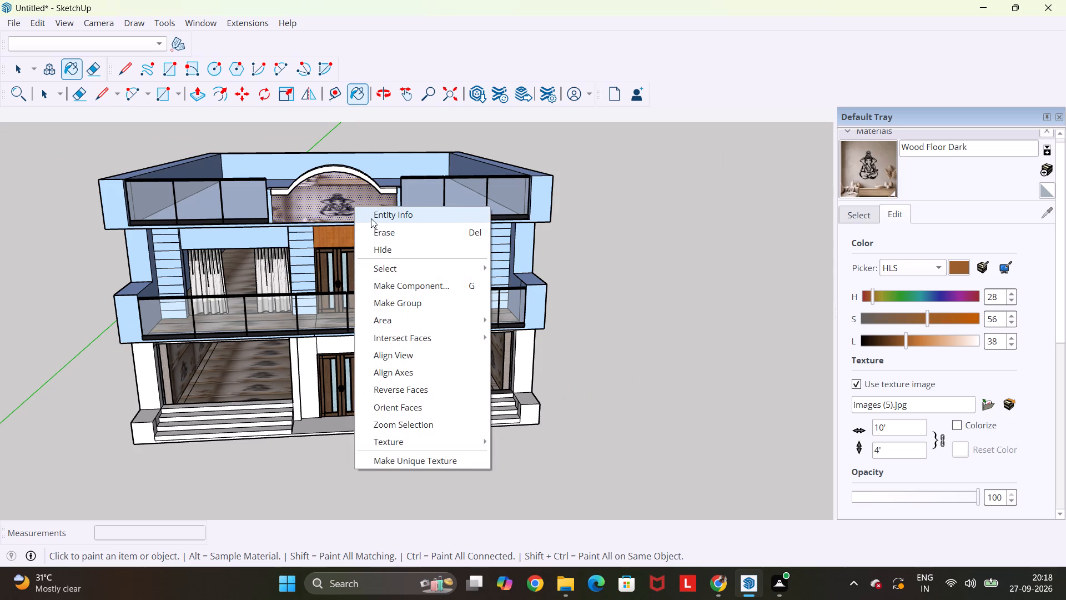
pyautogui.click(371, 218)
pyautogui.rightClick(344, 204)
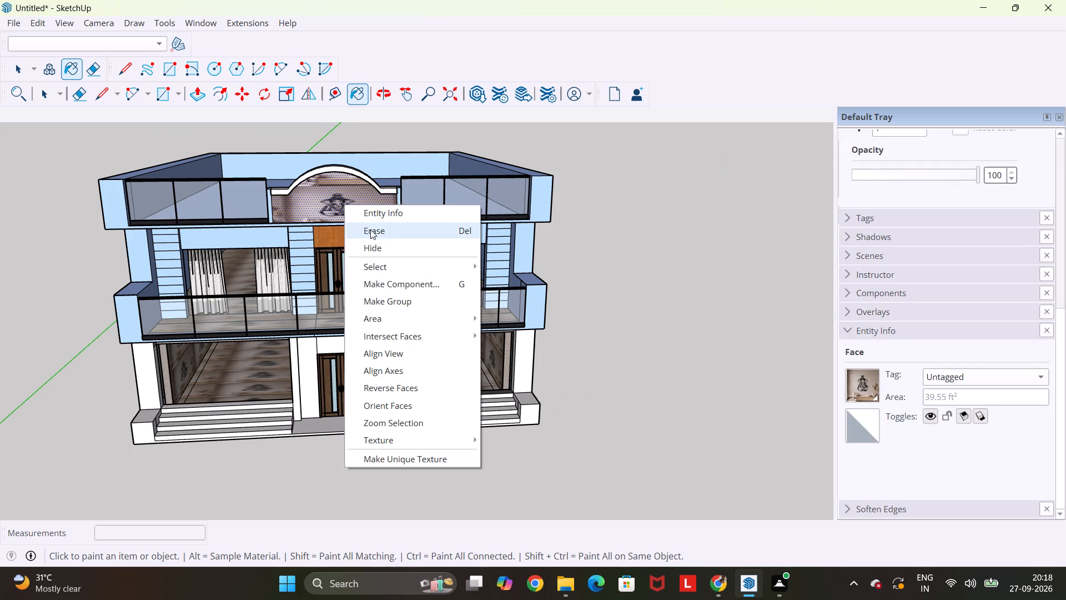
pyautogui.click(423, 434)
pyautogui.click(498, 443)
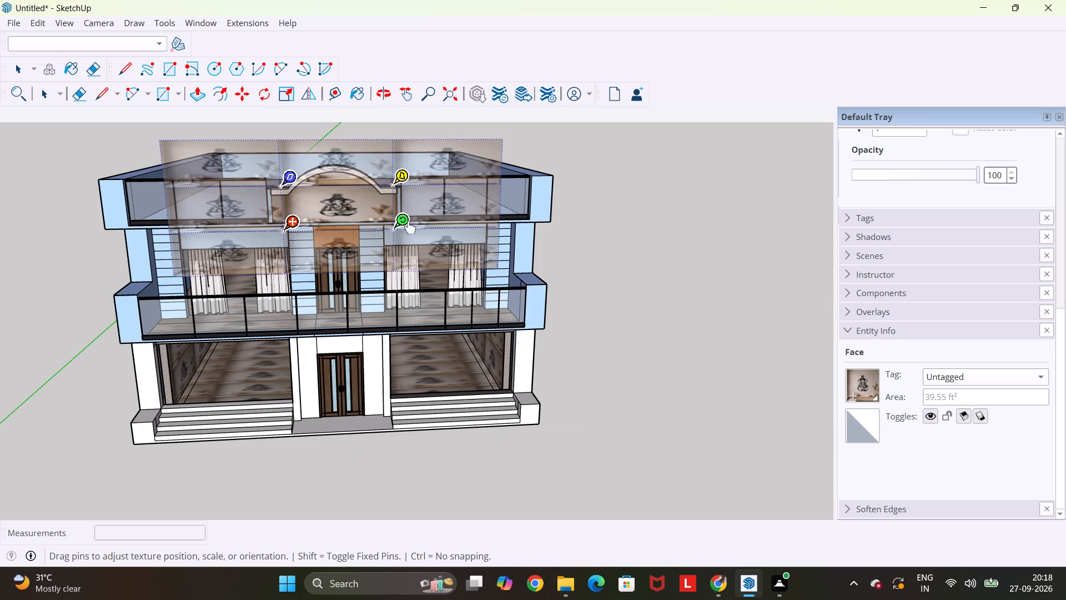
pyautogui.moveTo(405, 223); pyautogui.dragTo(314, 208)
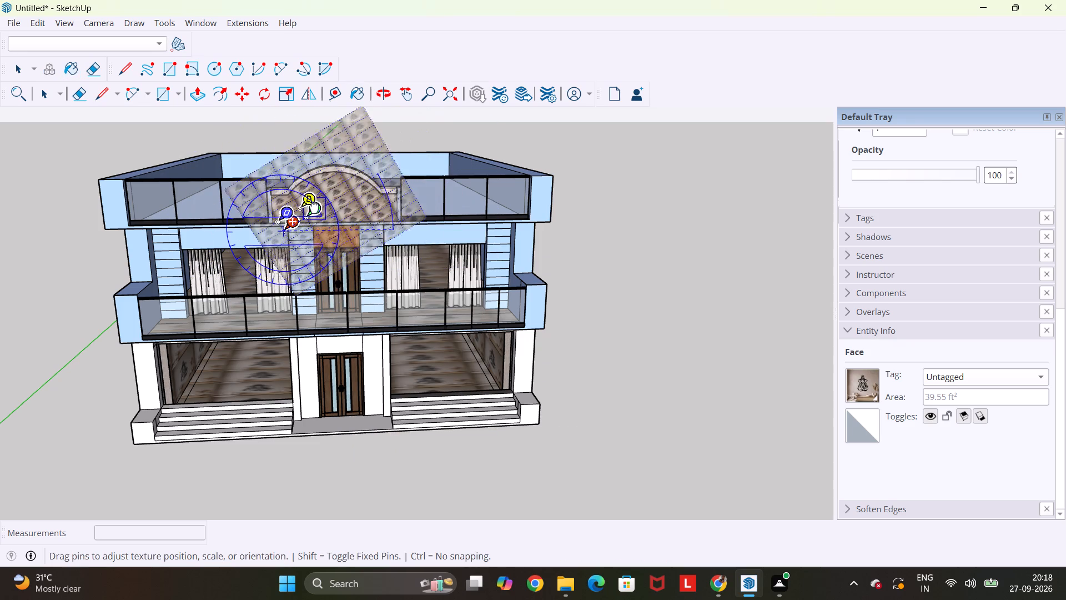
pyautogui.moveTo(314, 208); pyautogui.dragTo(321, 223)
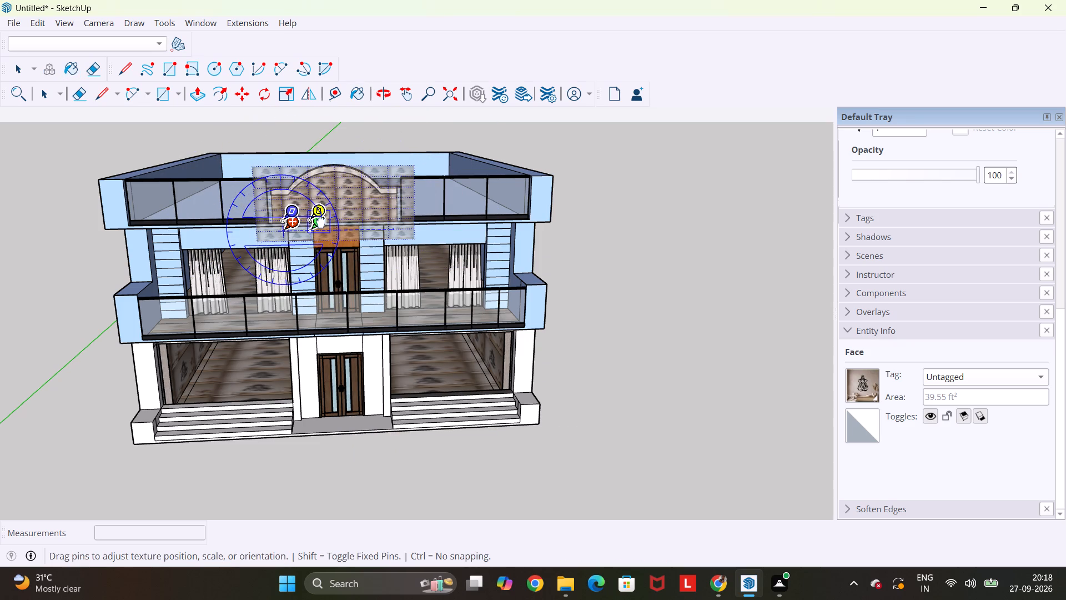
pyautogui.moveTo(321, 223); pyautogui.dragTo(321, 222)
pyautogui.scroll(16, 303, 207)
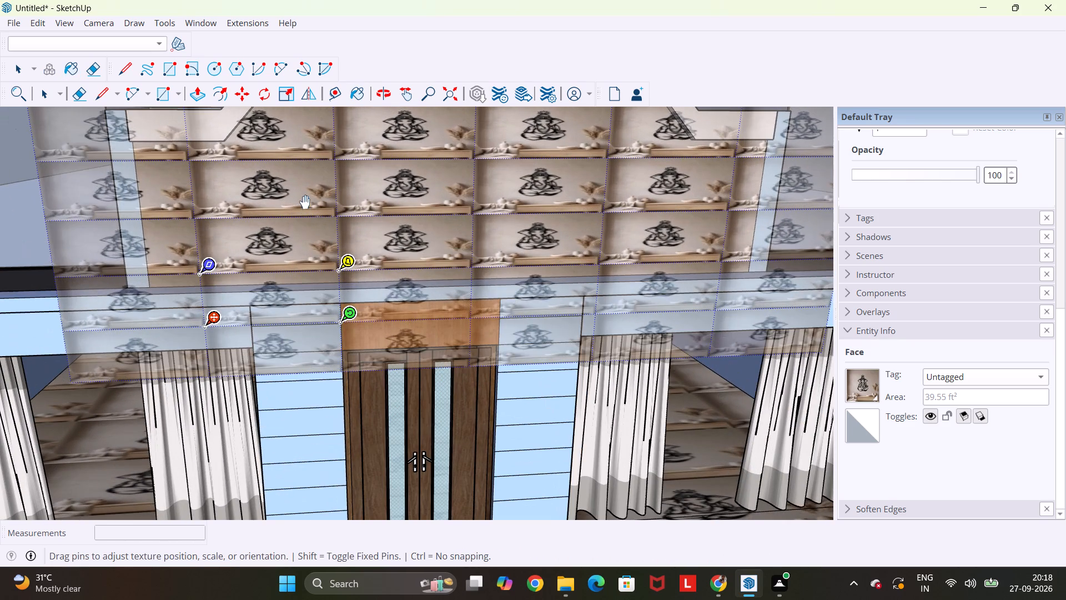
pyautogui.moveTo(305, 202); pyautogui.dragTo(750, 277)
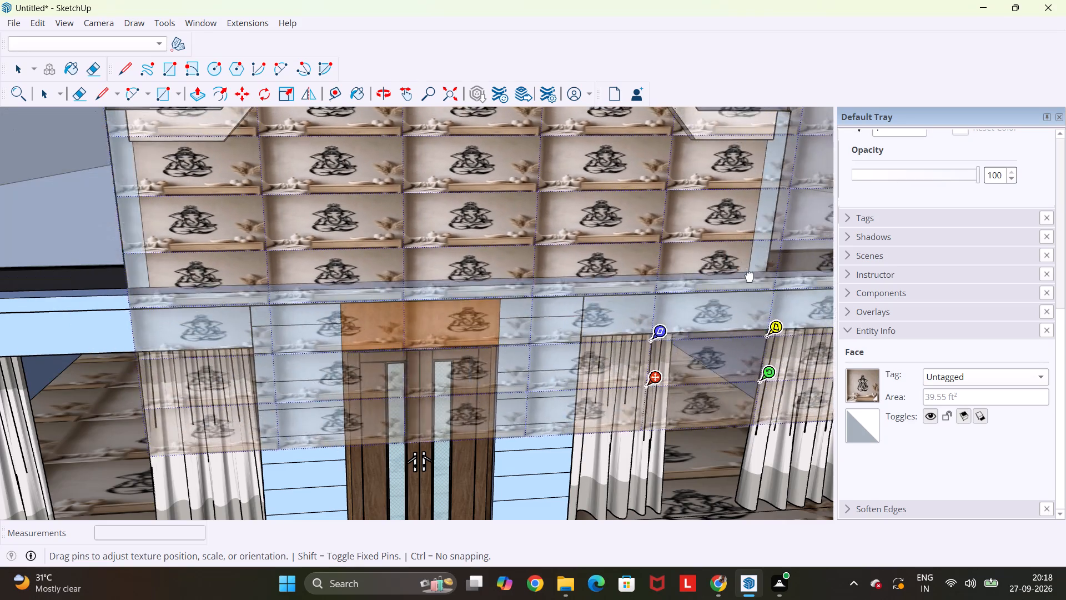
pyautogui.moveTo(750, 277); pyautogui.dragTo(524, 183)
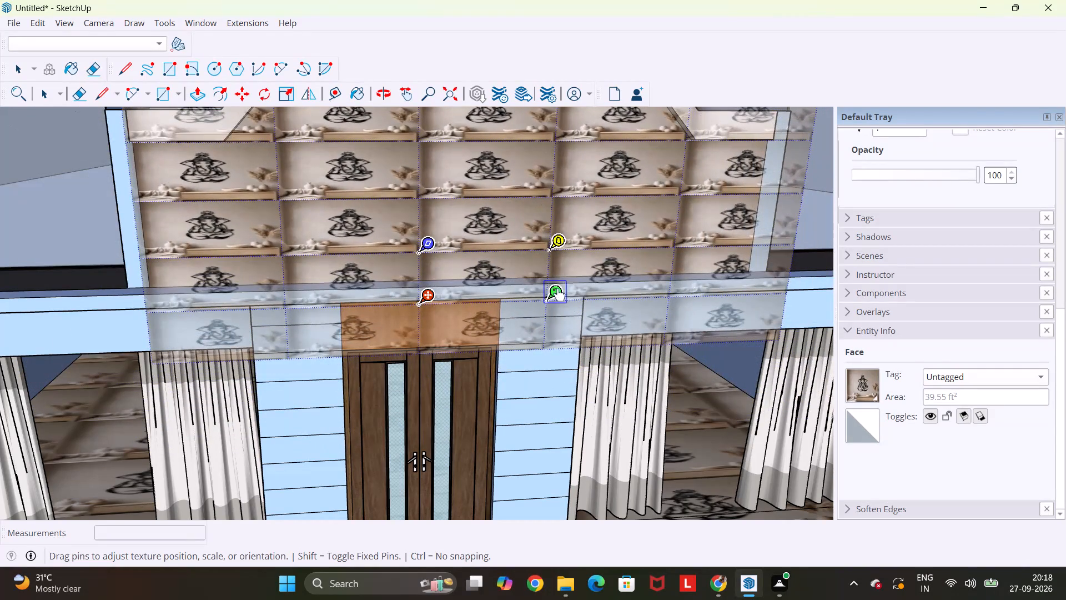
# Enlarge the Ganesha texture and shift it so one figure sits near the middle of the arched parapet panel.
pyautogui.moveTo(560, 296); pyautogui.dragTo(475, 289)
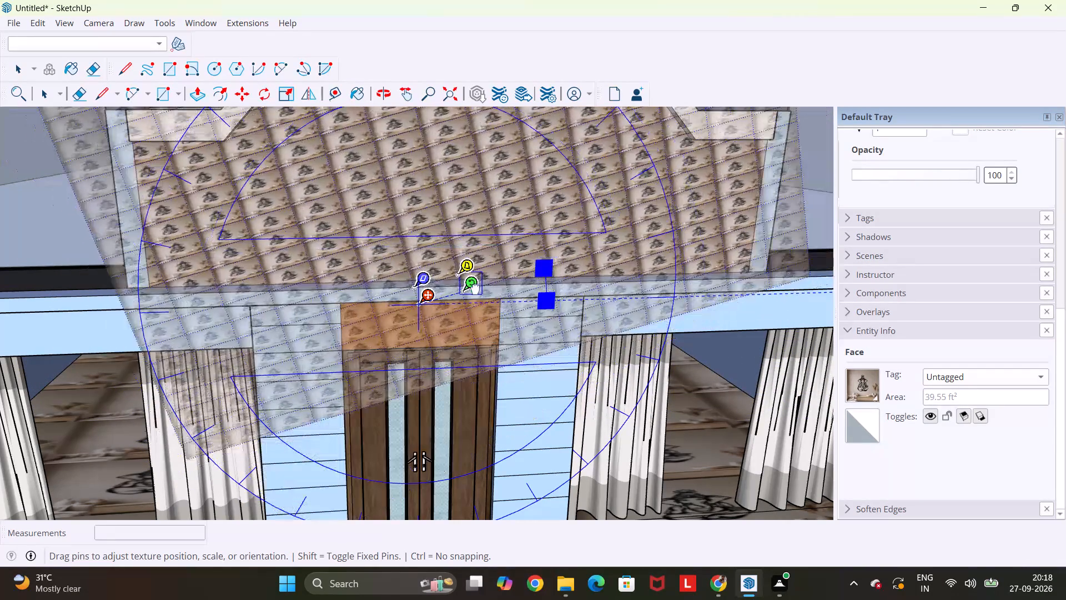
pyautogui.moveTo(475, 289); pyautogui.dragTo(767, 356)
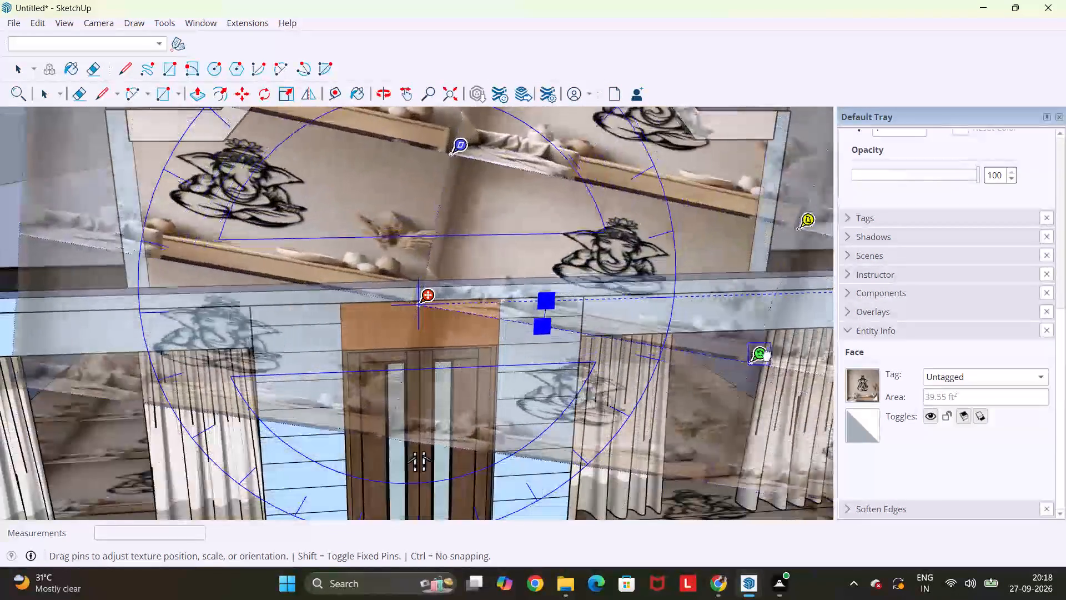
pyautogui.moveTo(767, 356); pyautogui.dragTo(814, 308)
pyautogui.moveTo(400, 186); pyautogui.dragTo(407, 186)
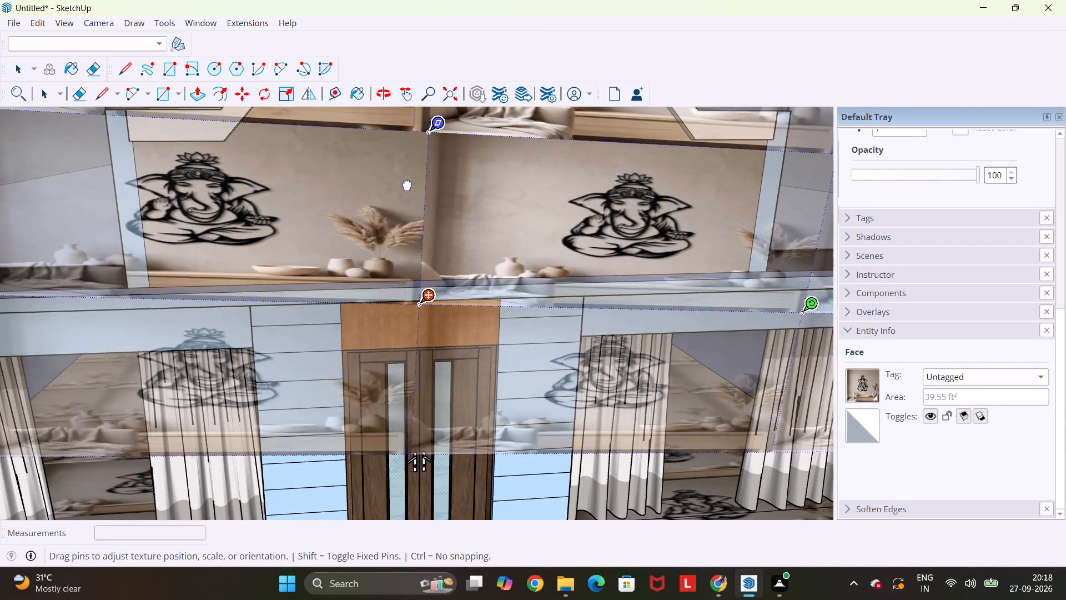
pyautogui.moveTo(407, 186); pyautogui.dragTo(632, 139)
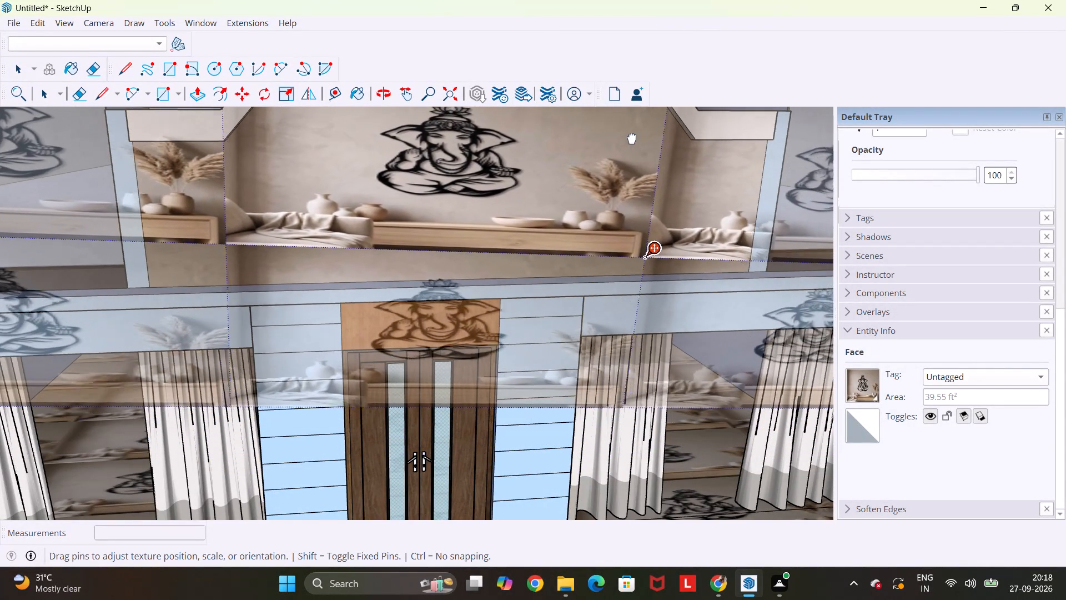
pyautogui.moveTo(632, 139); pyautogui.dragTo(627, 141)
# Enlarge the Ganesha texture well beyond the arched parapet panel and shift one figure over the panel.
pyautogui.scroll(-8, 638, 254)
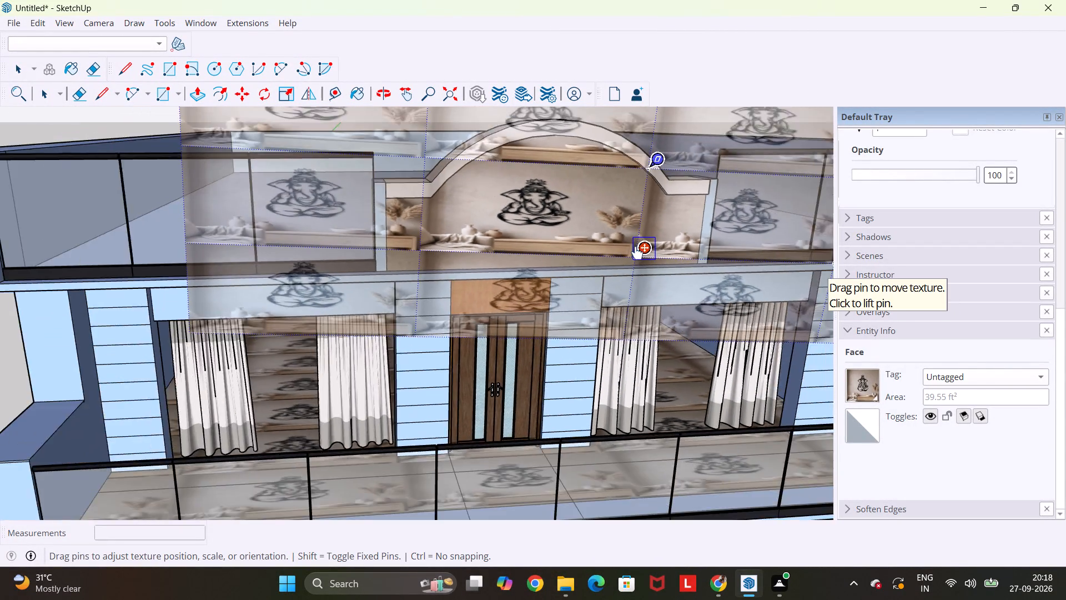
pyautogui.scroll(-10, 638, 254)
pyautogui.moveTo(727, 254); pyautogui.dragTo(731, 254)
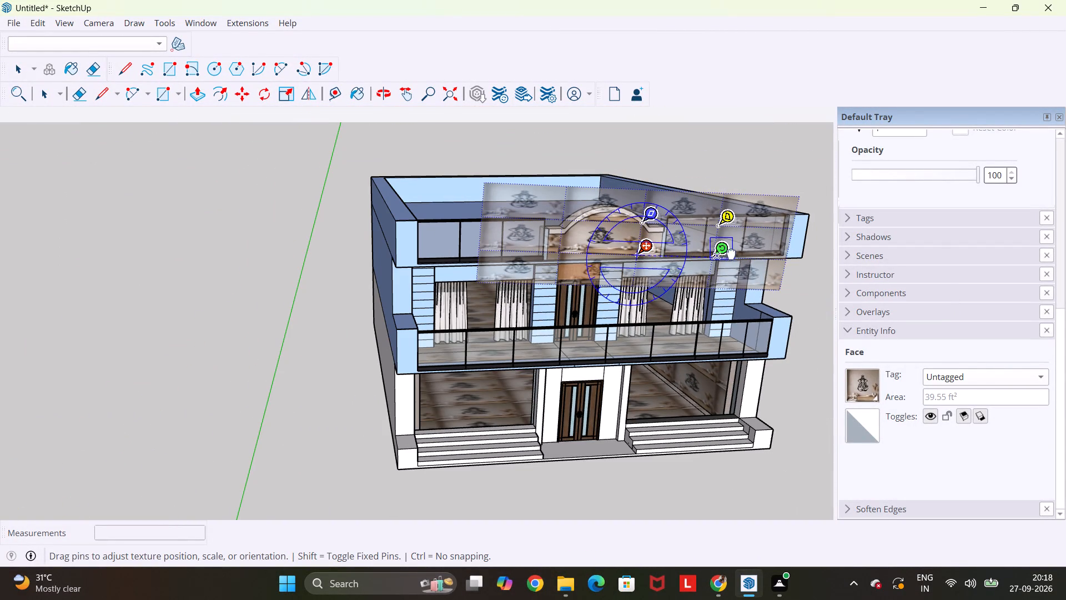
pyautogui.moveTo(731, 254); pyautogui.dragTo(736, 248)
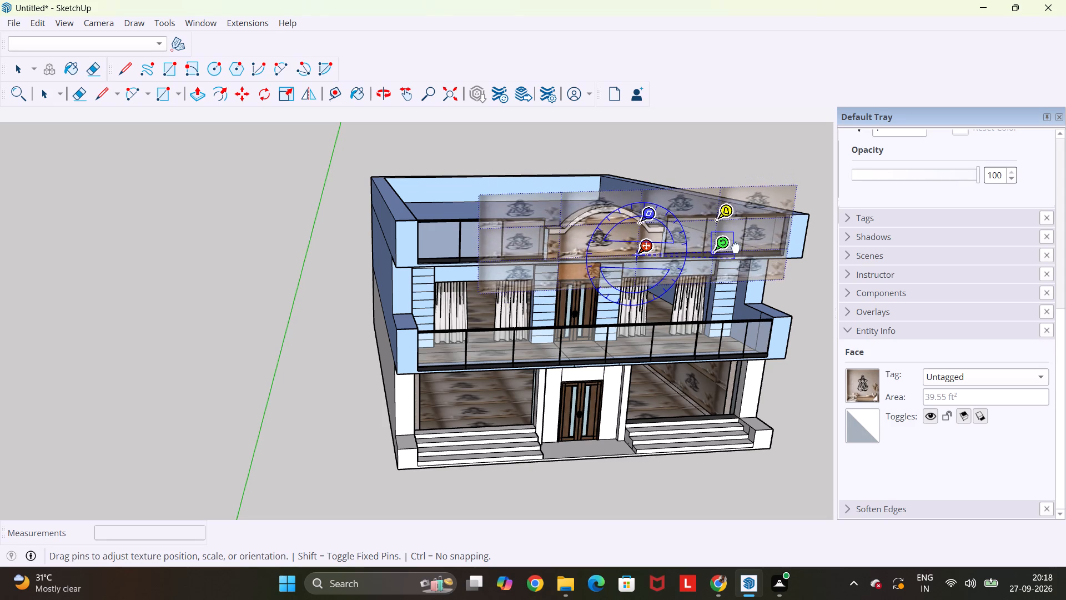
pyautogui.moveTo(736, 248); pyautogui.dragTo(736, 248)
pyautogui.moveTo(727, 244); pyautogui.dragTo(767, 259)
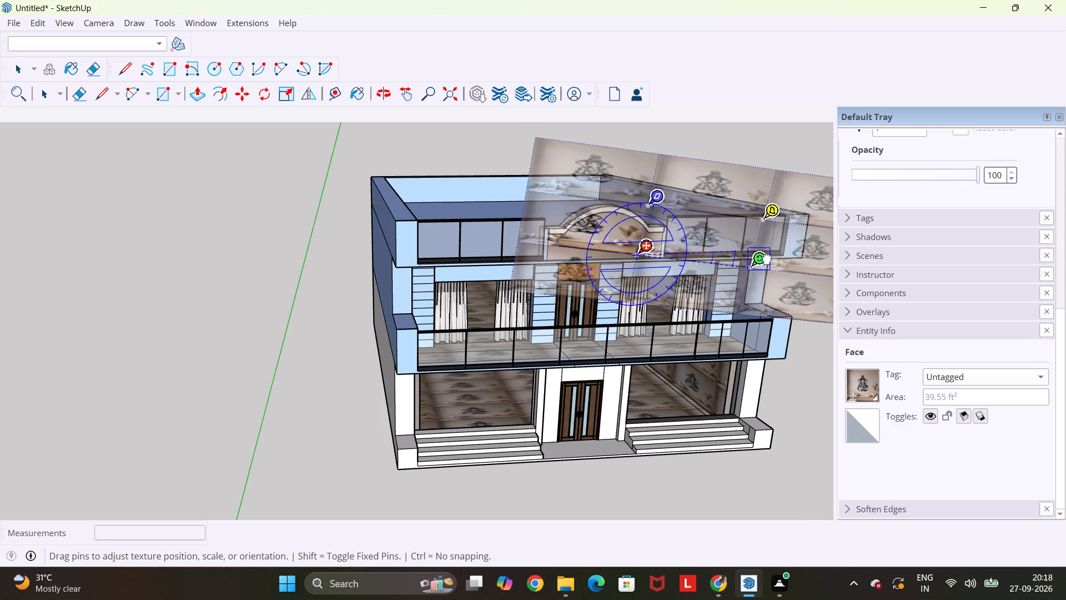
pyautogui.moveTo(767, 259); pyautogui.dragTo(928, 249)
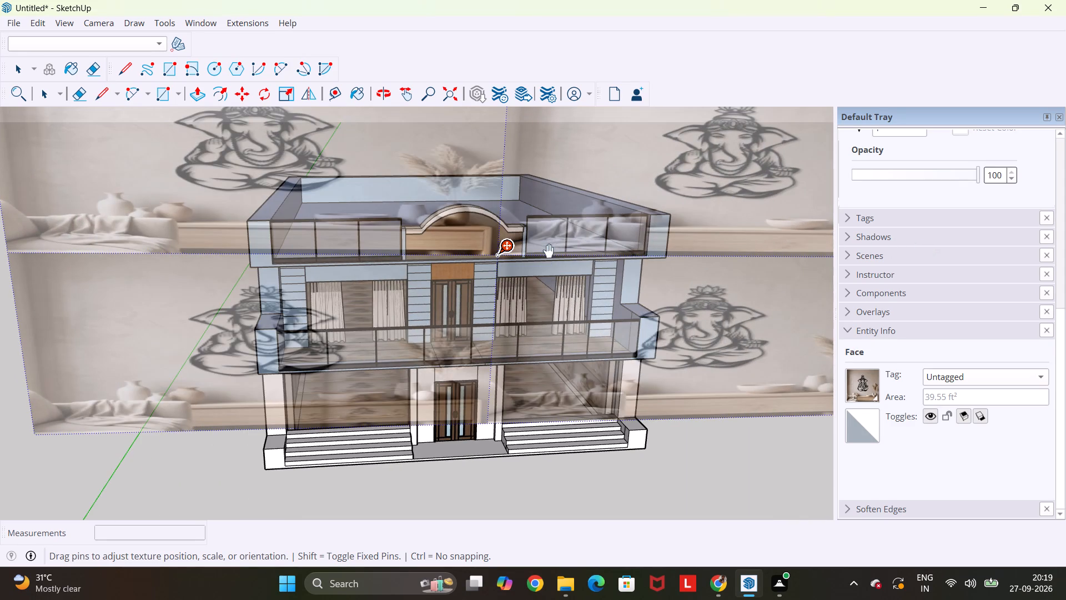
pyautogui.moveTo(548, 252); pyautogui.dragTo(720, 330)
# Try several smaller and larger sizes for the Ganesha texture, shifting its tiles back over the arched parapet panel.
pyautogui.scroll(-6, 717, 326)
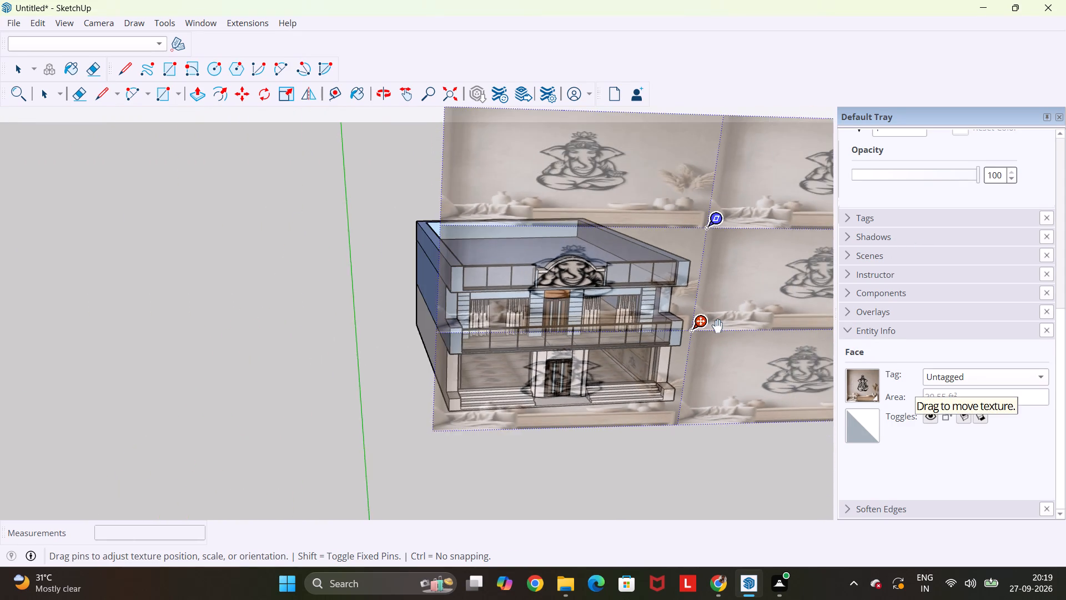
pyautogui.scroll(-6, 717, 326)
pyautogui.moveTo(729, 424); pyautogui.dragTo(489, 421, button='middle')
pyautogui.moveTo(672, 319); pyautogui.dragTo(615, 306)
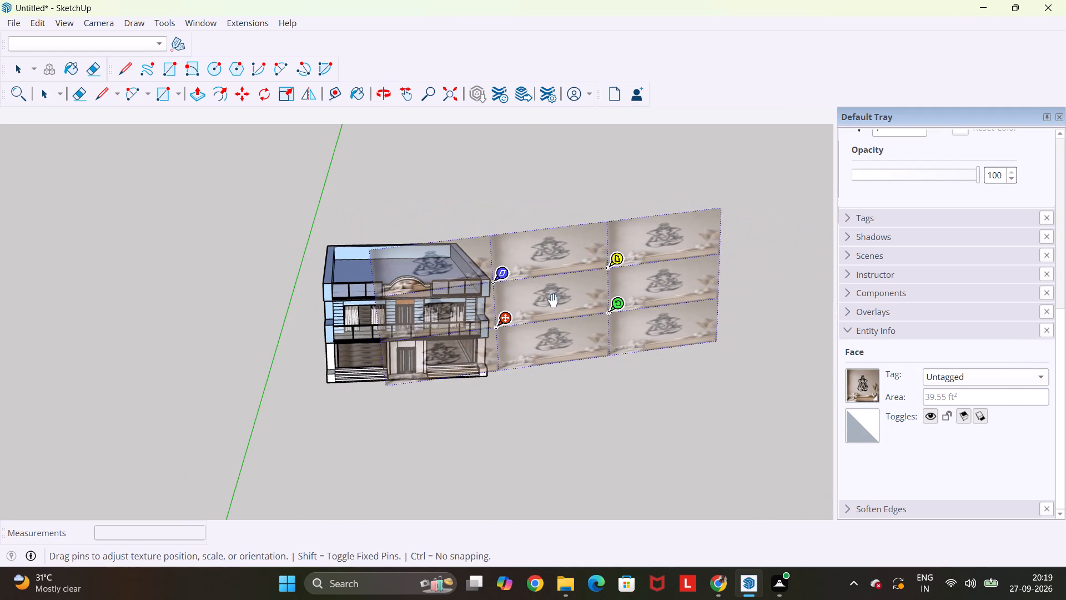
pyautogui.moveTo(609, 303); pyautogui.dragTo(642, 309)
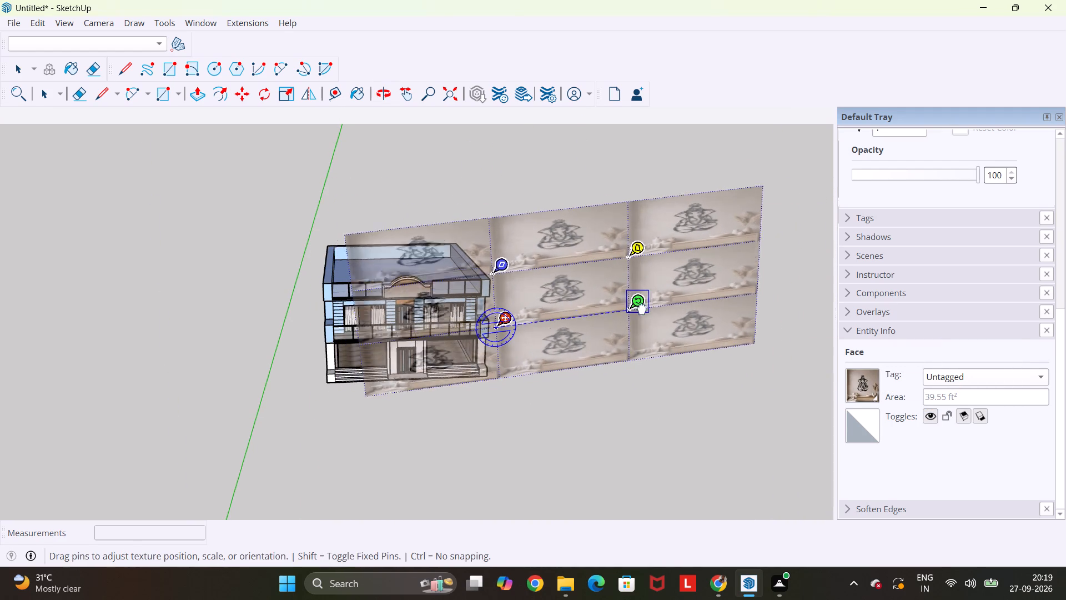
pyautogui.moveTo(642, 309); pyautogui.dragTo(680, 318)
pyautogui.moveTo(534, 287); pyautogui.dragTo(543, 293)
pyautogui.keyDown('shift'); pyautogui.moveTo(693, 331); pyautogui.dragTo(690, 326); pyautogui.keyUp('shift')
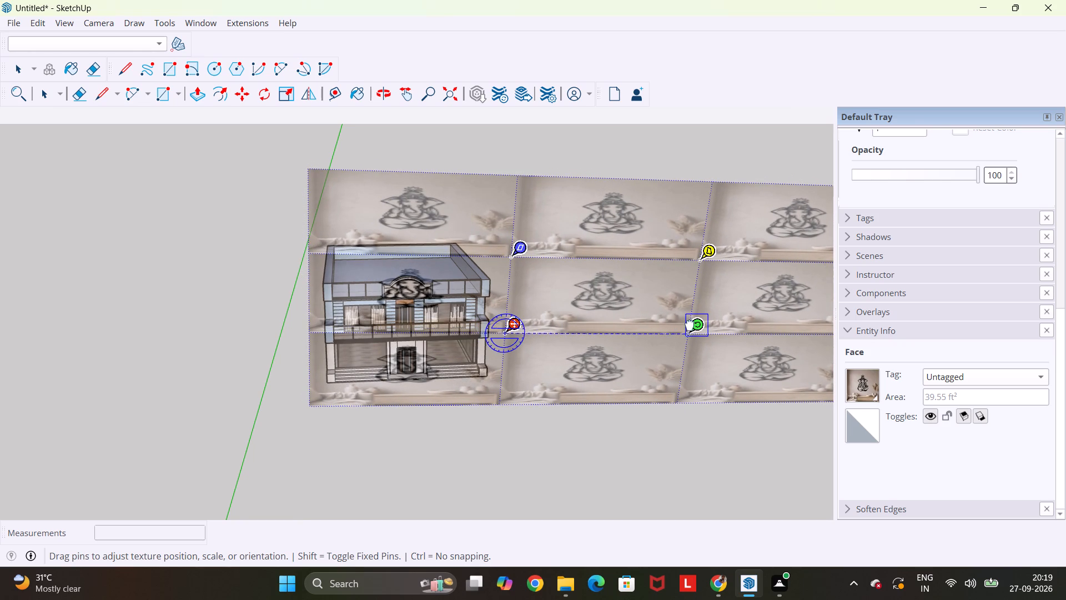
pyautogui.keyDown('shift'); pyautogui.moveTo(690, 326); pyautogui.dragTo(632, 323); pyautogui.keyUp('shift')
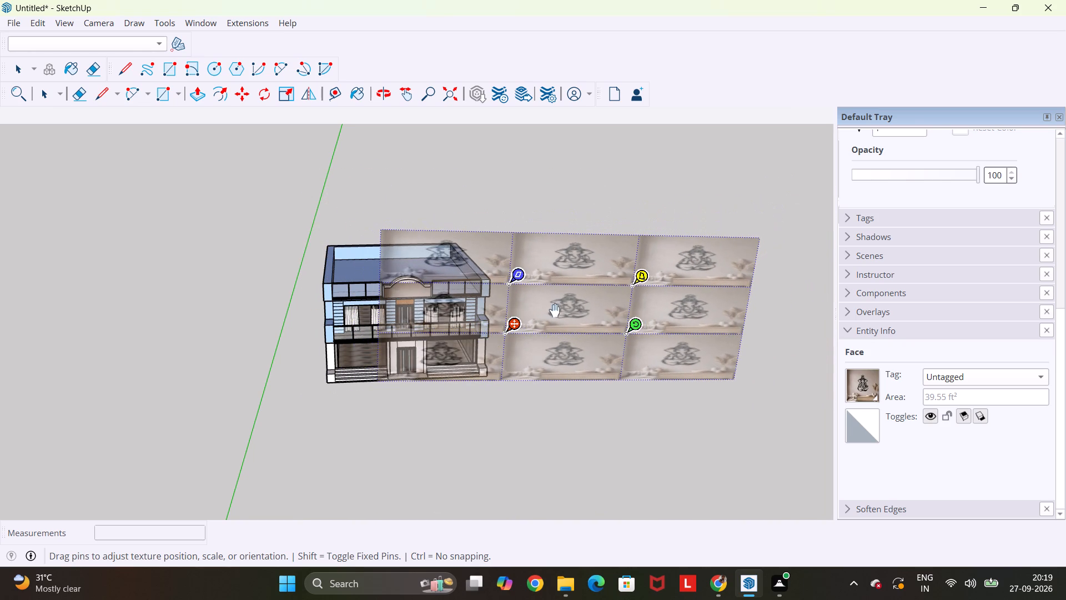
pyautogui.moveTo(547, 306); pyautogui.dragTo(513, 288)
# Shrink the Ganesha texture, centre one whole figure inside the arched parapet panel, adjust its tilt, and finish positioning.
pyautogui.keyDown('shift'); pyautogui.scroll(7, 606, 311); pyautogui.keyUp('shift')
pyautogui.moveTo(606, 311); pyautogui.dragTo(614, 303)
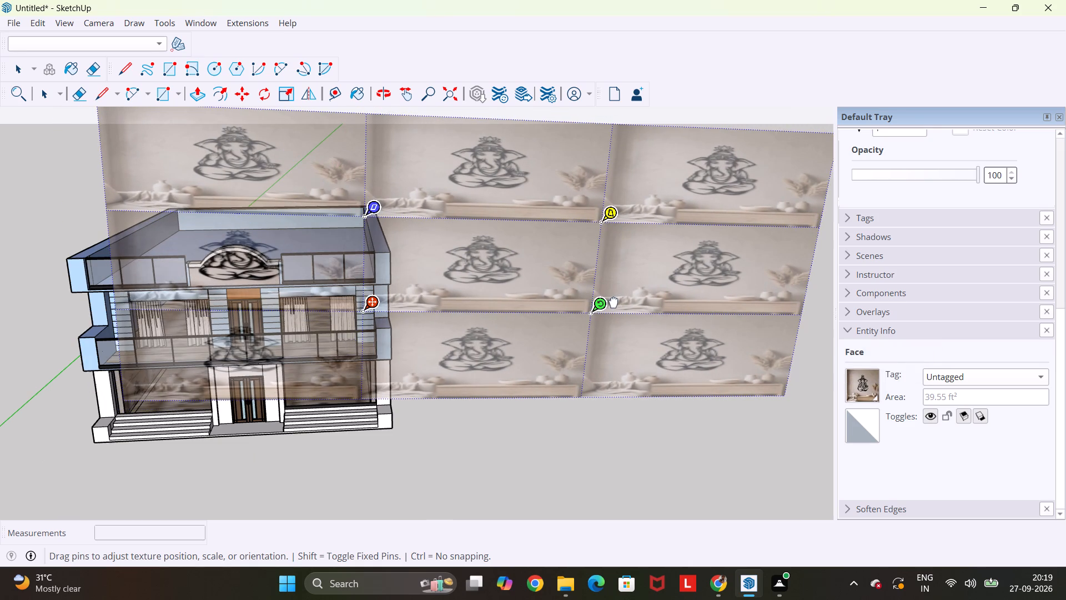
pyautogui.moveTo(614, 303); pyautogui.dragTo(614, 303)
pyautogui.moveTo(601, 309); pyautogui.dragTo(581, 298)
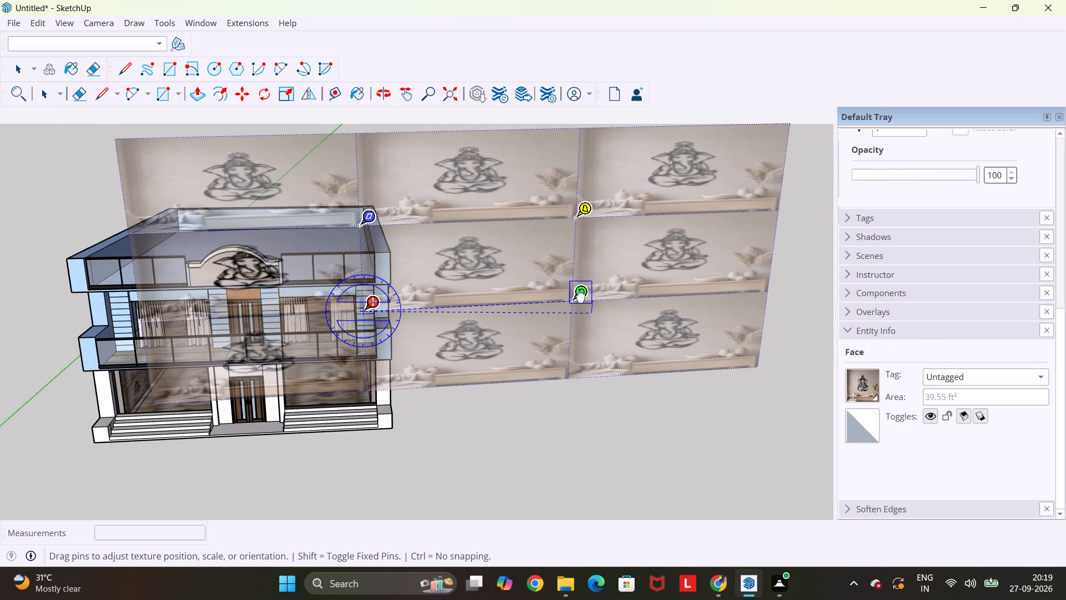
pyautogui.moveTo(581, 298); pyautogui.dragTo(482, 293)
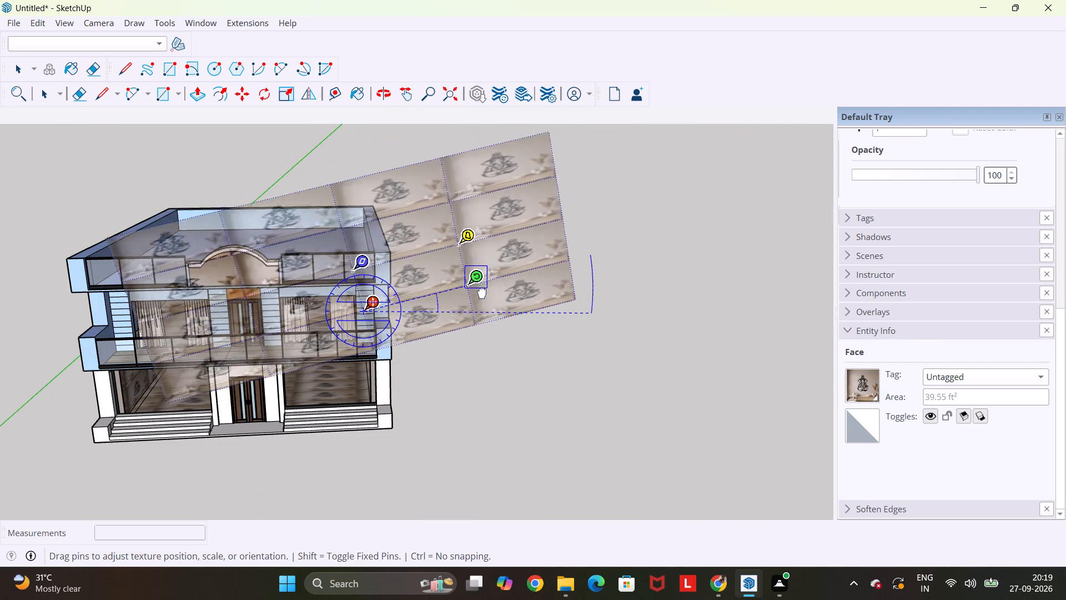
pyautogui.moveTo(482, 293); pyautogui.dragTo(503, 302)
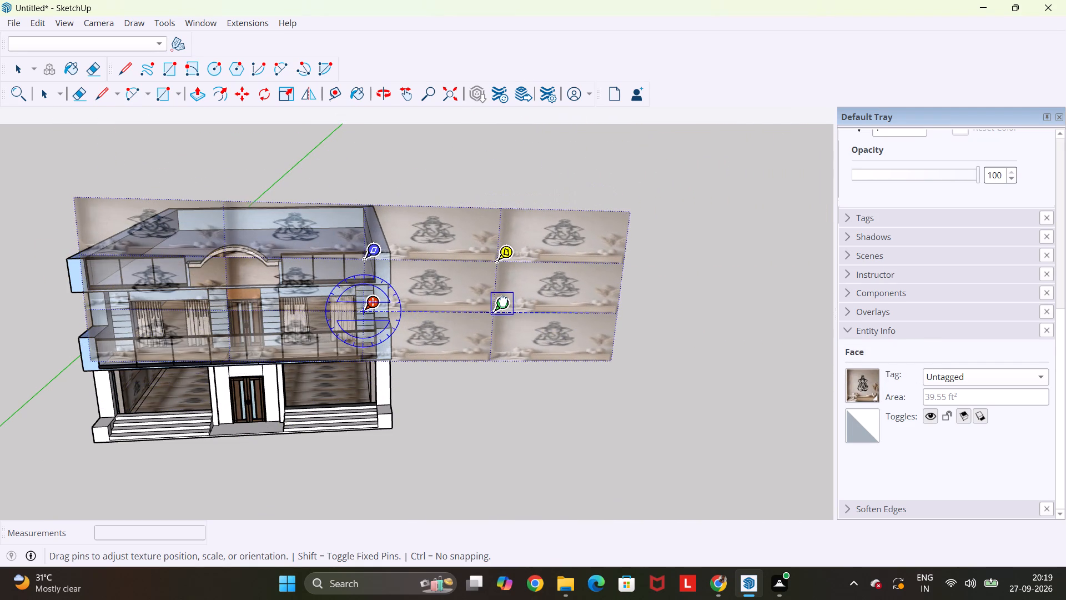
pyautogui.moveTo(503, 302); pyautogui.dragTo(504, 301)
pyautogui.moveTo(459, 277); pyautogui.dragTo(405, 267)
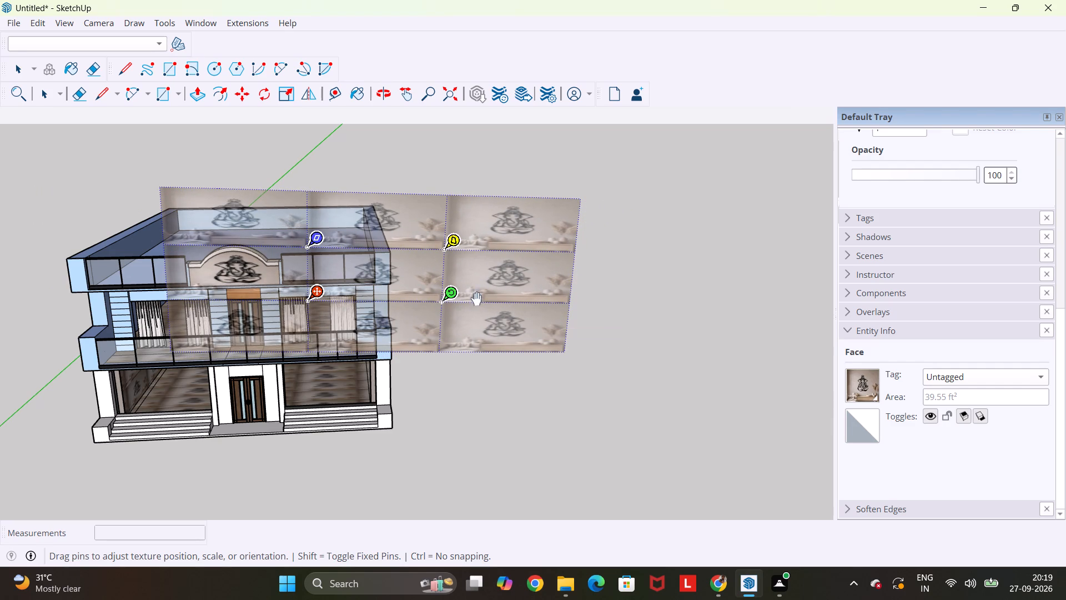
pyautogui.moveTo(454, 297); pyautogui.dragTo(453, 296)
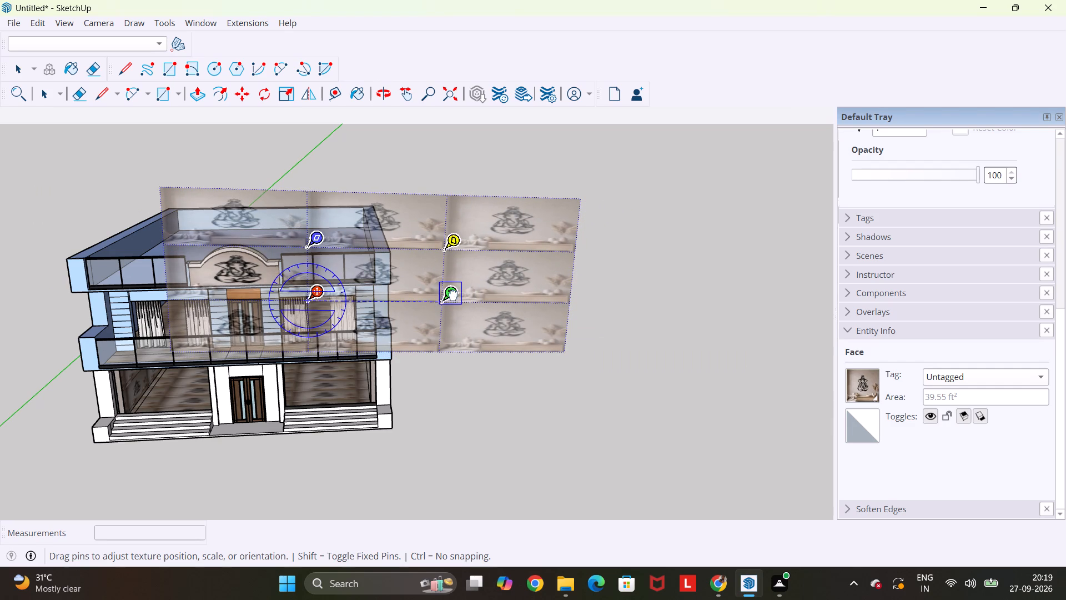
pyautogui.moveTo(453, 296); pyautogui.dragTo(456, 286)
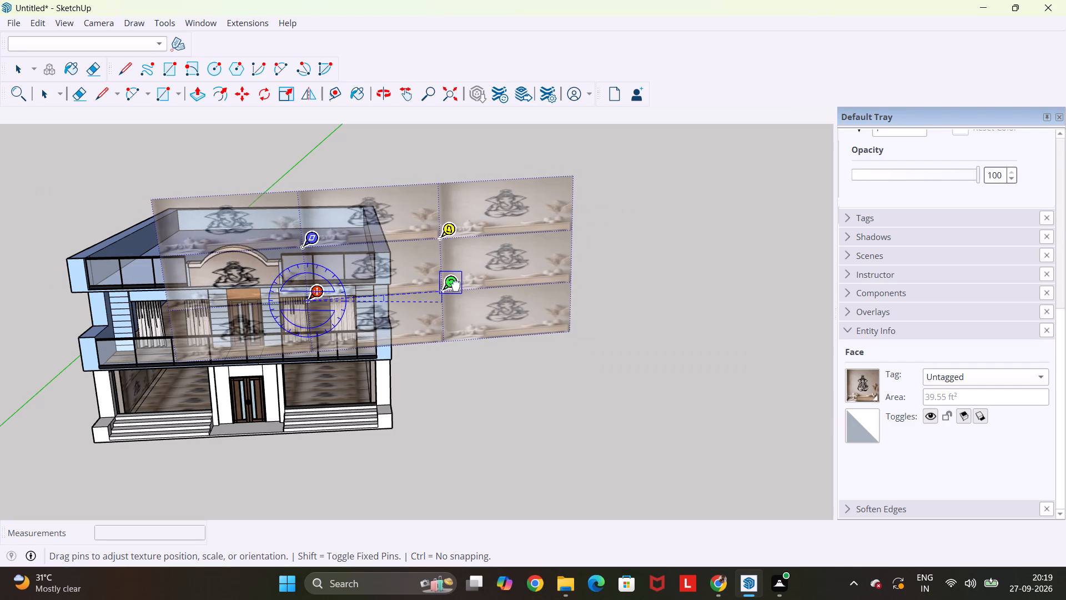
pyautogui.moveTo(456, 286); pyautogui.dragTo(457, 289)
pyautogui.click(503, 372)
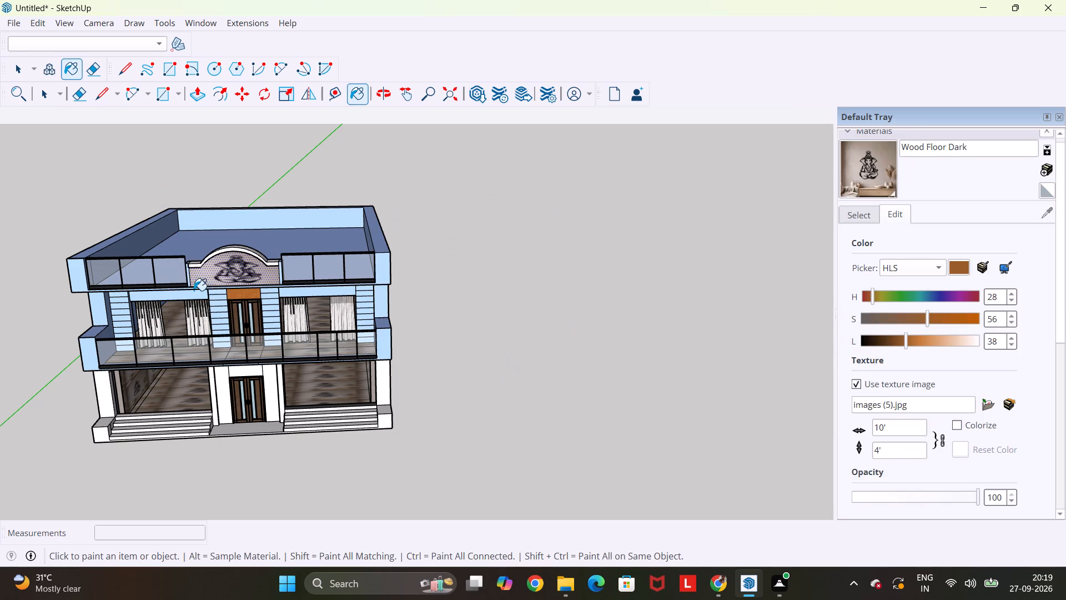
pyautogui.press('Escape')
pyautogui.press('space')
pyautogui.click(444, 333)
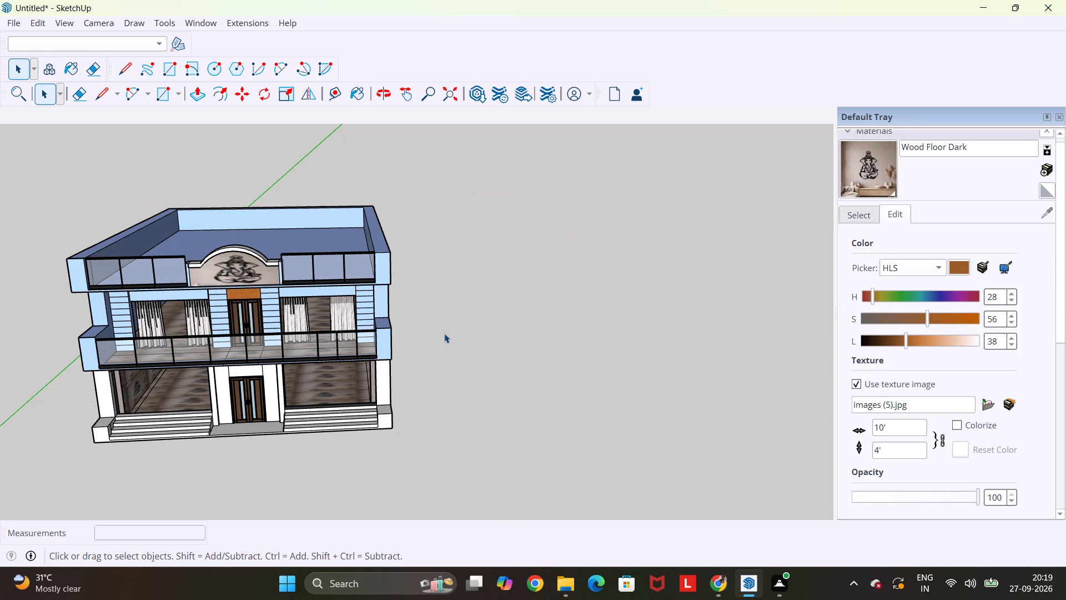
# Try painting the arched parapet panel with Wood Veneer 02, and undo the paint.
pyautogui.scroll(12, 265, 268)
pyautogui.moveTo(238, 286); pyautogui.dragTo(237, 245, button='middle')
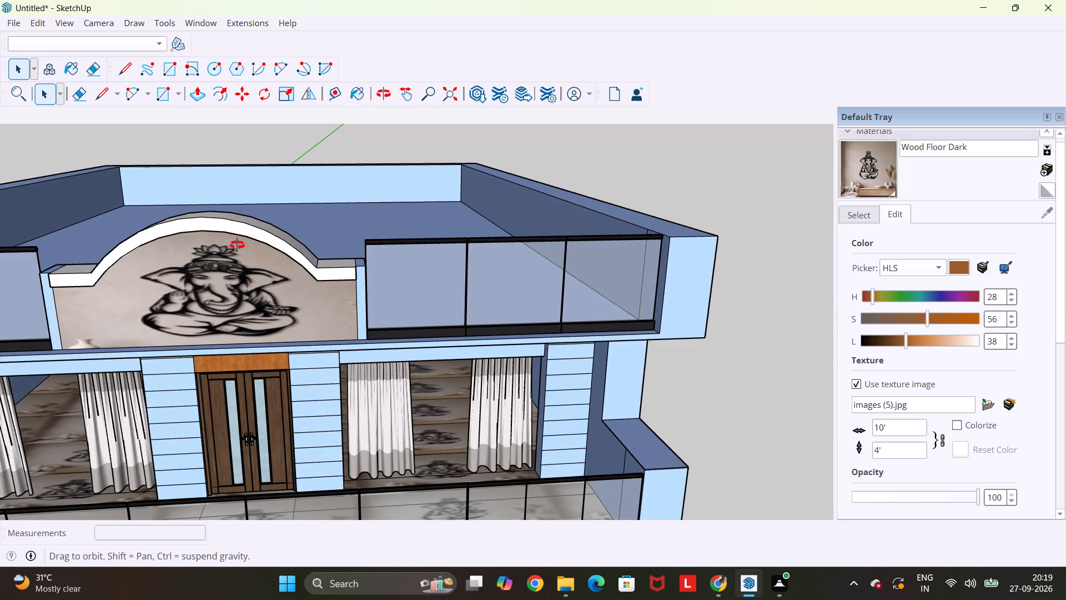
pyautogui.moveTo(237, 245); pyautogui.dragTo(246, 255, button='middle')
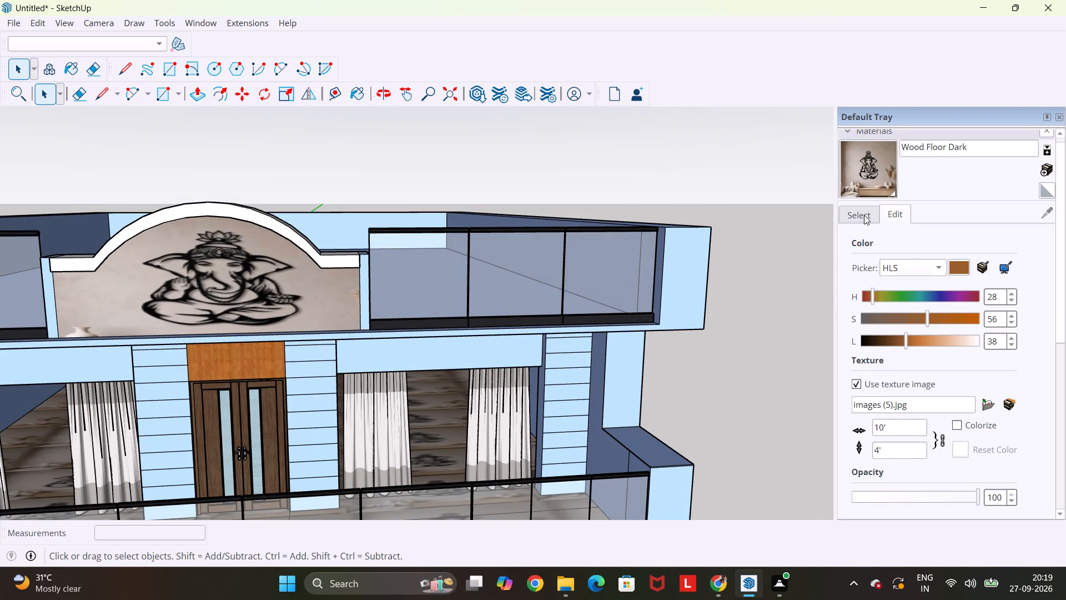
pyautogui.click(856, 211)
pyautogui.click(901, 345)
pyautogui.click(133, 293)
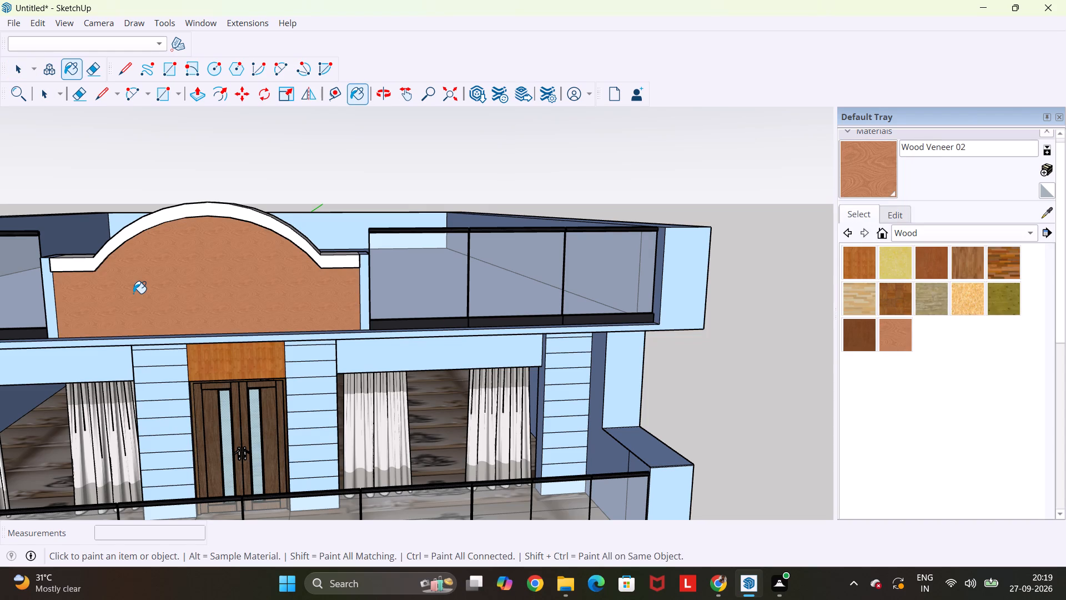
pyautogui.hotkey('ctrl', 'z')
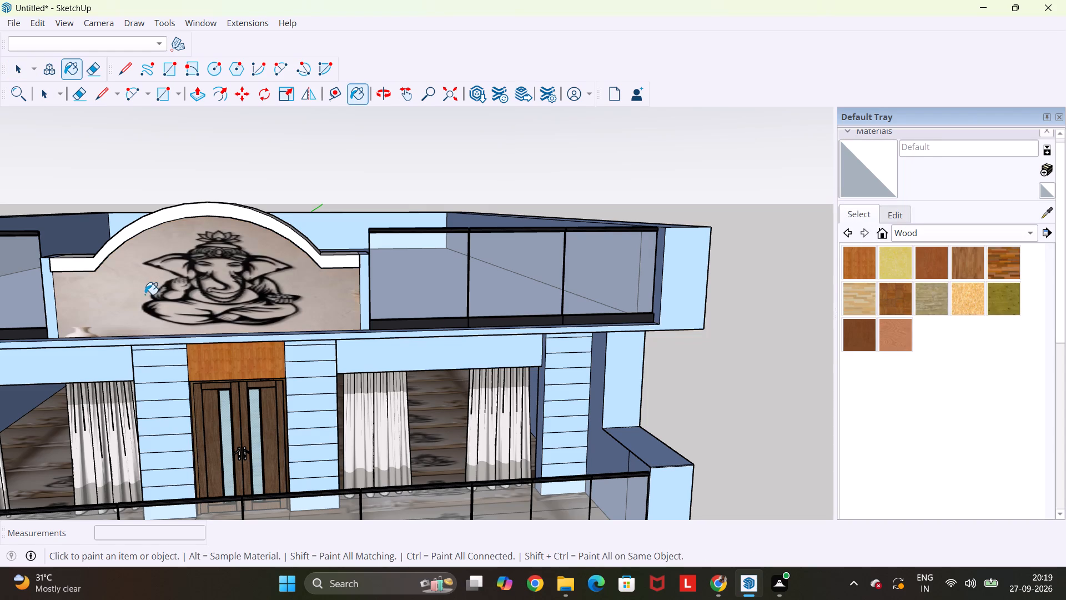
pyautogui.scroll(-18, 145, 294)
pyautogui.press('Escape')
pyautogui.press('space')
# Examine the whole front facade from several angles, including the shop interiors and the underside of the roof overhang.
pyautogui.moveTo(172, 357); pyautogui.dragTo(241, 347, button='middle')
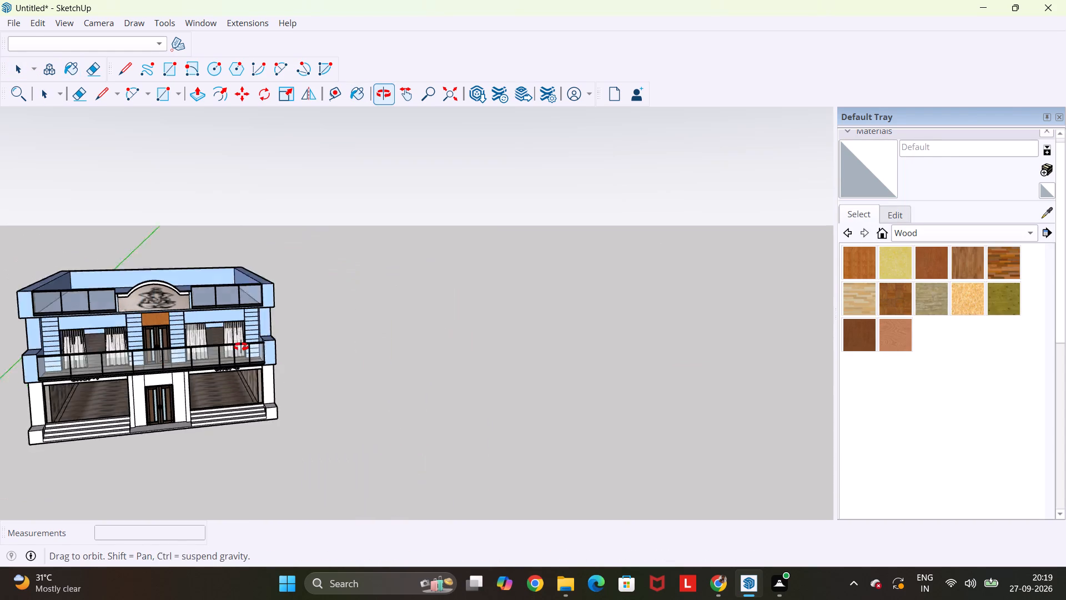
pyautogui.moveTo(241, 347); pyautogui.dragTo(98, 350, button='middle')
pyautogui.scroll(10, 99, 350)
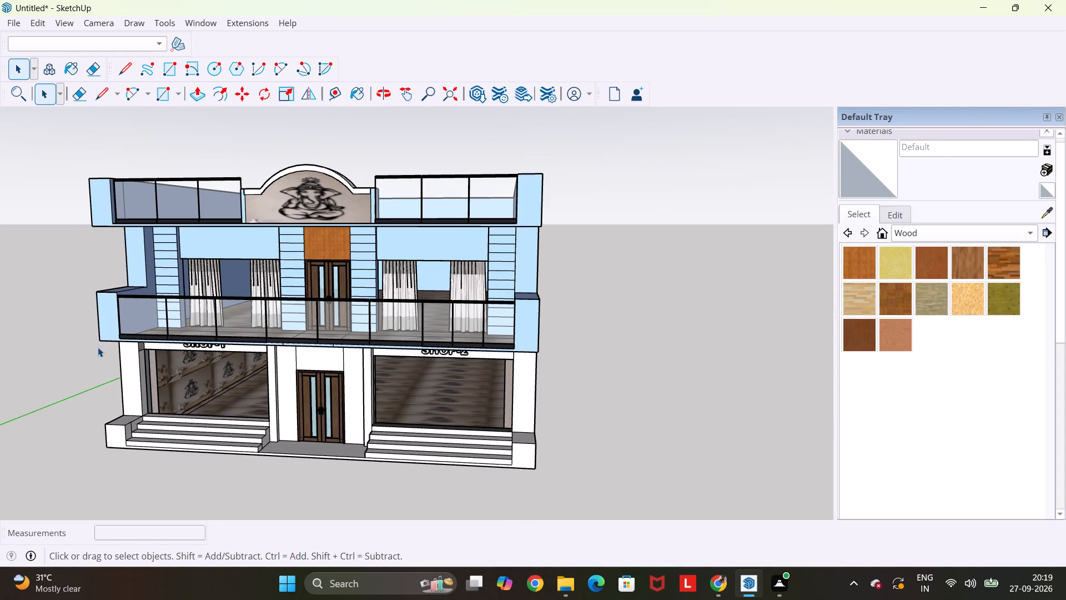
pyautogui.press('Escape')
pyautogui.press('space')
pyautogui.moveTo(259, 386); pyautogui.dragTo(358, 319, button='middle')
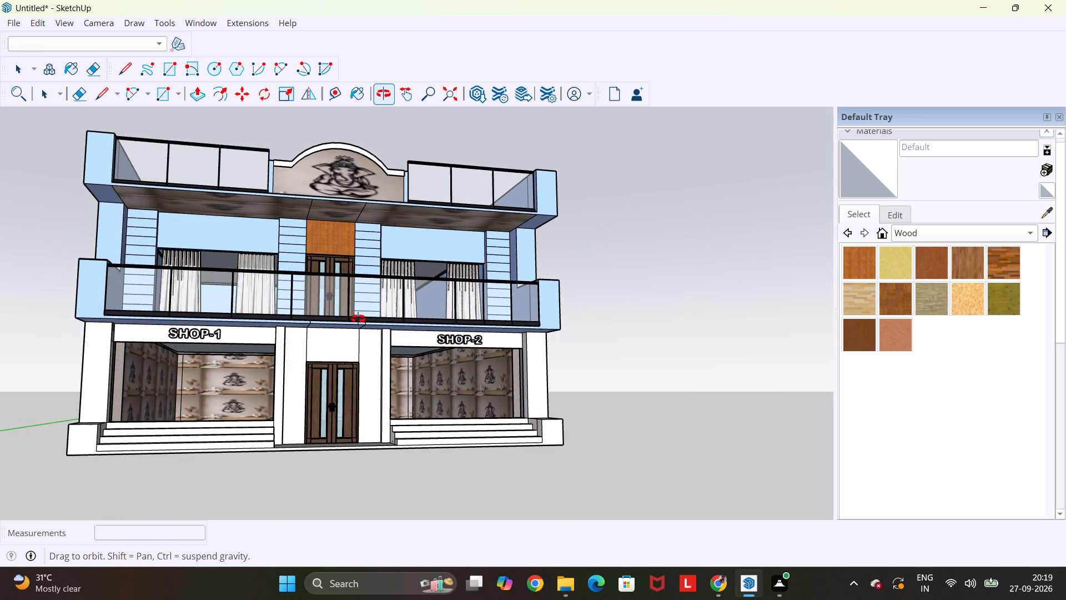
pyautogui.moveTo(358, 319); pyautogui.dragTo(355, 332, button='middle')
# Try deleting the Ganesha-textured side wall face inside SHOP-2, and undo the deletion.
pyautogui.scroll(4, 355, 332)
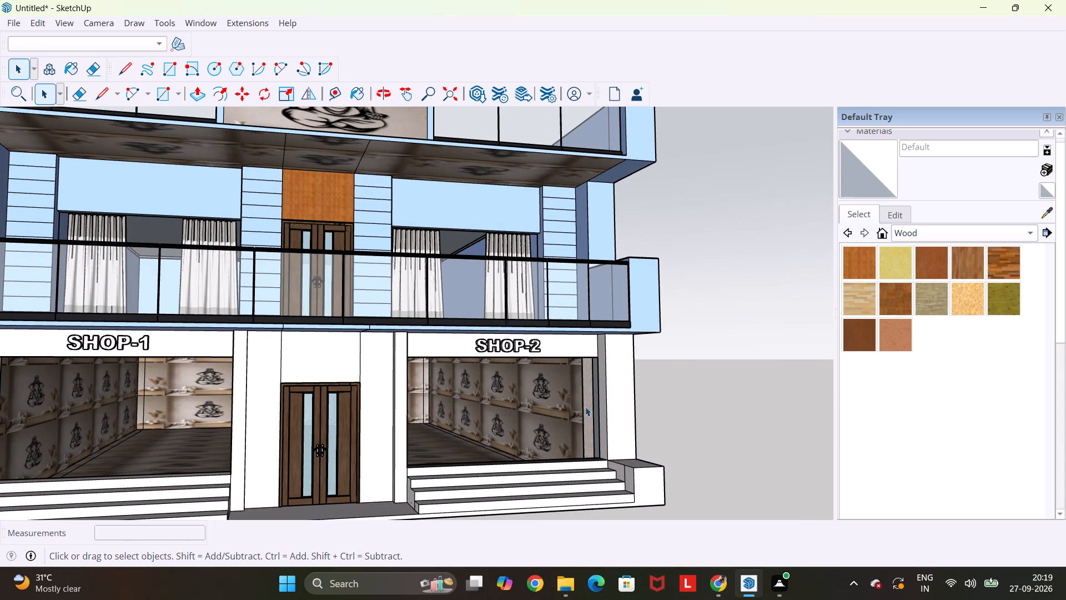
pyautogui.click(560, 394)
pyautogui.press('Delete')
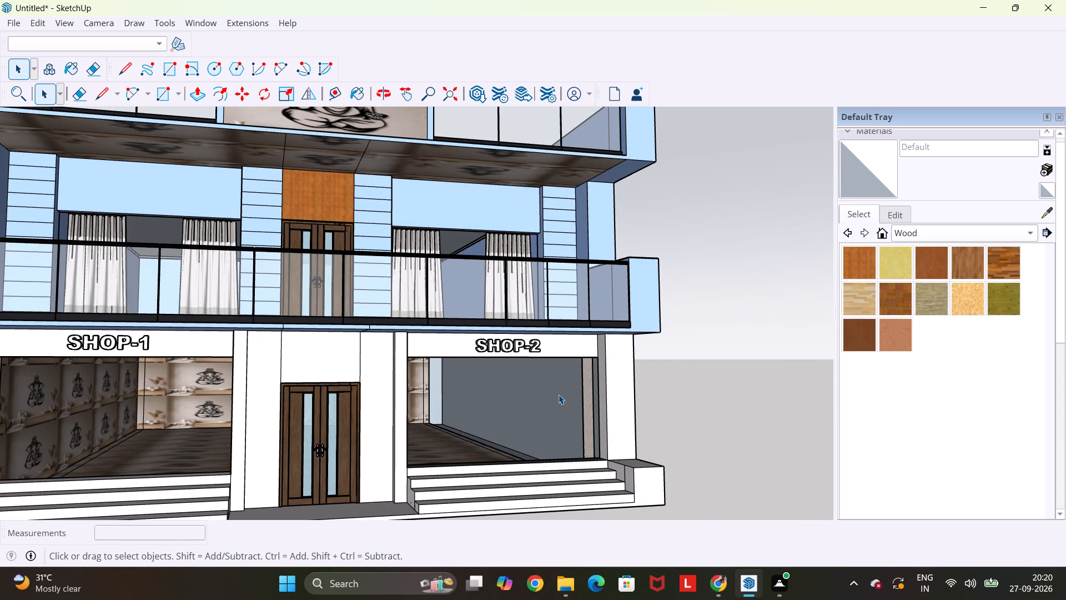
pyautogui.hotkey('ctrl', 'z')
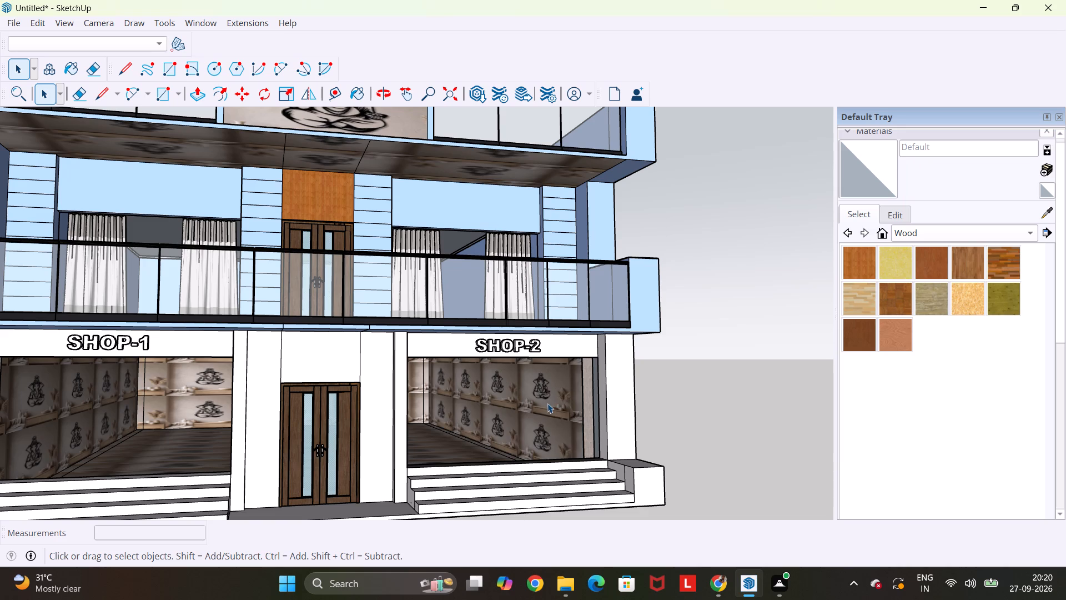
# Paint the three sections of the roof overhang's underside with Wood Floor Parquet.
pyautogui.scroll(-5, 543, 402)
pyautogui.scroll(4, 401, 309)
pyautogui.scroll(4, 333, 241)
pyautogui.moveTo(330, 233); pyautogui.dragTo(317, 197, button='middle')
pyautogui.click(907, 302)
pyautogui.click(579, 248)
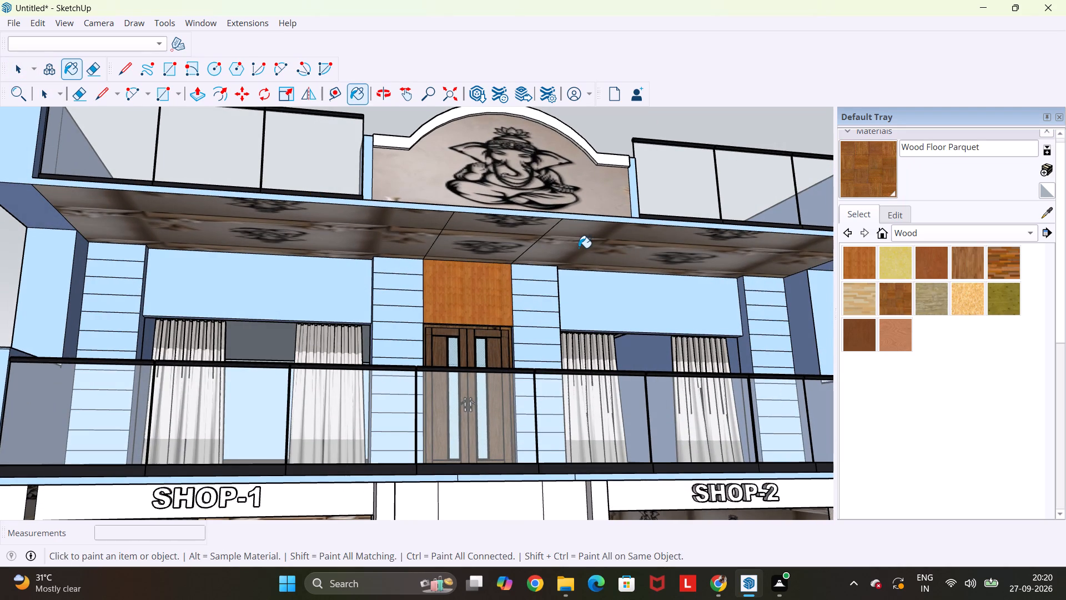
pyautogui.click(493, 247)
pyautogui.click(362, 243)
pyautogui.scroll(-4, 350, 241)
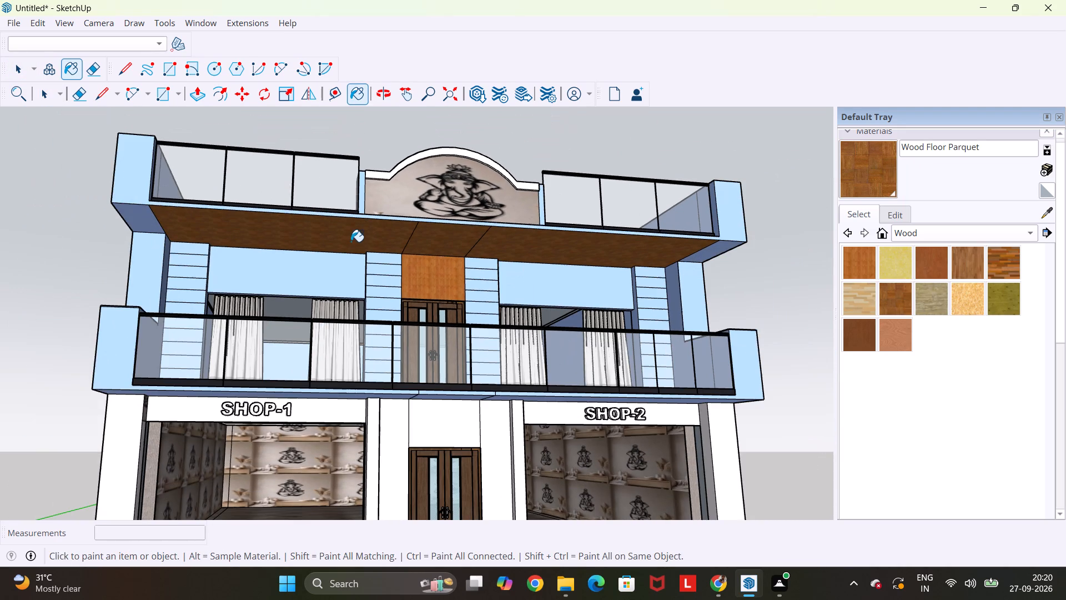
# Erase the two dividing lines across the underside of the roof overhang above the upper door.
pyautogui.press('e')
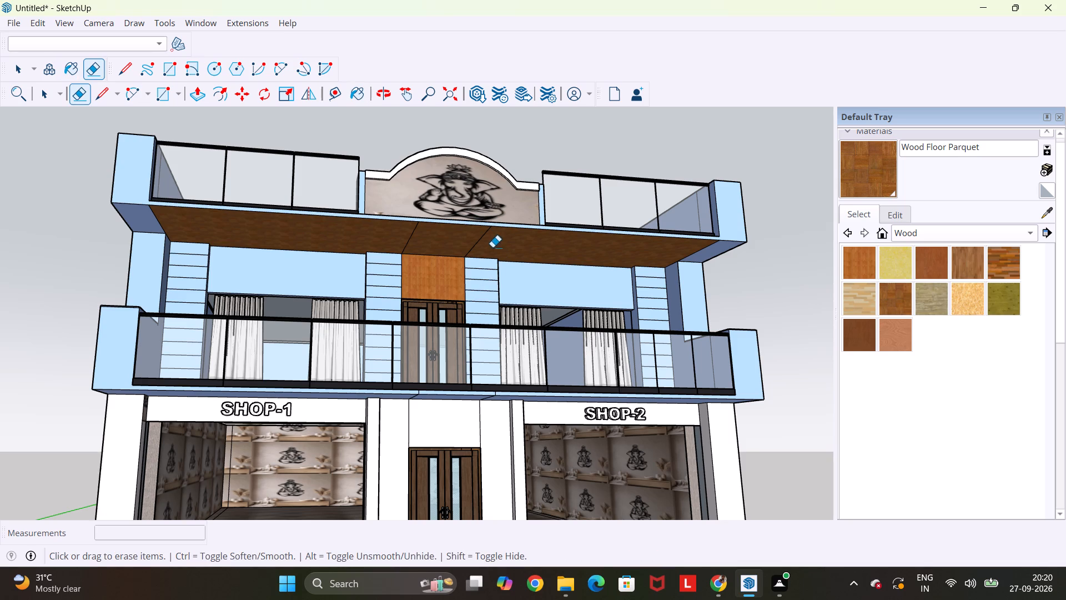
pyautogui.moveTo(492, 246); pyautogui.dragTo(376, 238)
# Erase the two dividing lines across the underside of the first-floor balcony slab above the ground-floor door.
pyautogui.moveTo(475, 397); pyautogui.dragTo(475, 363, button='middle')
pyautogui.moveTo(475, 363); pyautogui.dragTo(470, 294, button='middle')
pyautogui.scroll(4, 495, 378)
pyautogui.moveTo(501, 368); pyautogui.dragTo(438, 353)
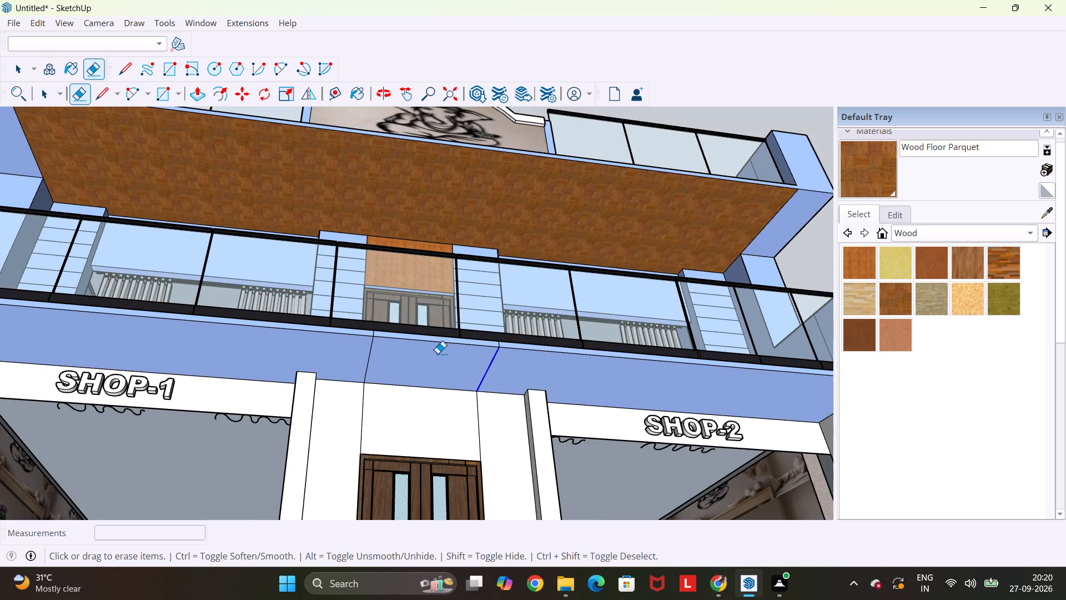
pyautogui.moveTo(438, 353); pyautogui.dragTo(323, 351)
# Paint the undersides of the balcony slab and the roof overhang with Wood Cherry Original.
pyautogui.click(931, 267)
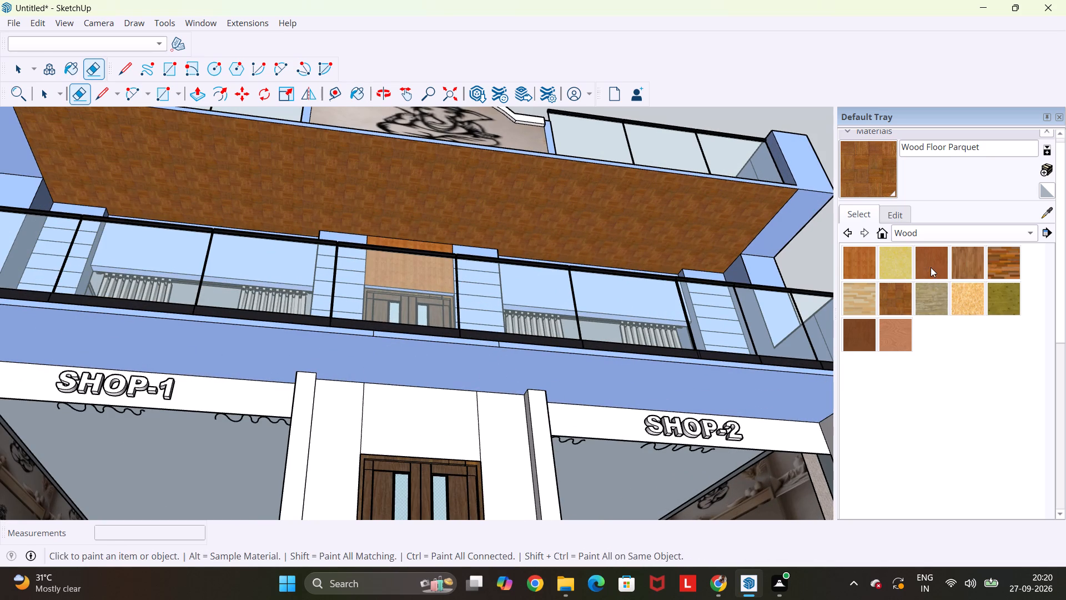
pyautogui.click(592, 389)
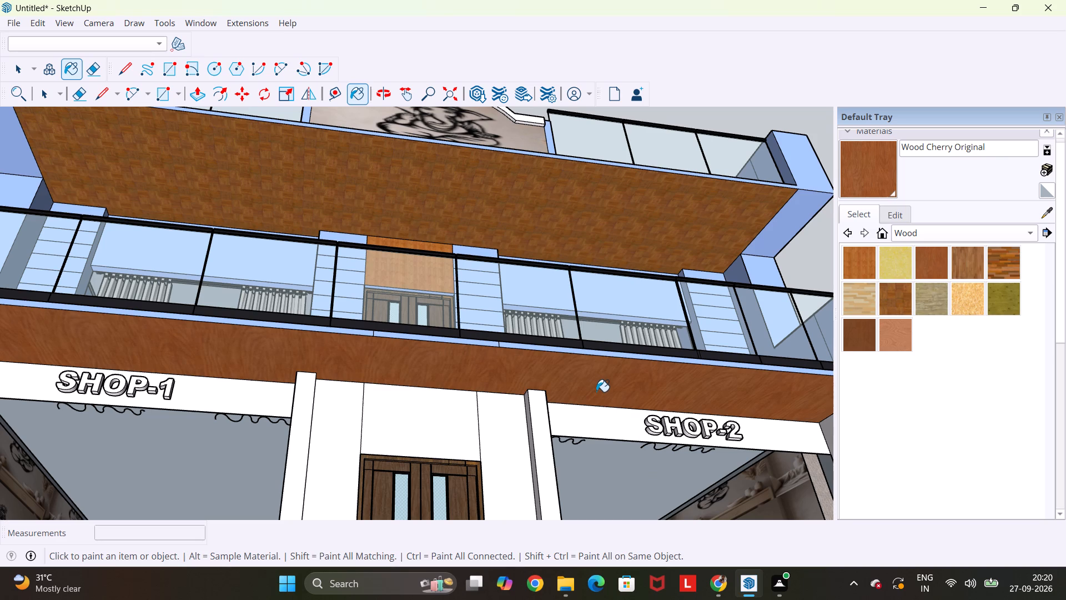
pyautogui.click(596, 212)
# Paint SHOP-2's side wall and SHOP-1's side wall, back wall and back-wall edge strips with Wood Cherry Original, undoing the last fill.
pyautogui.scroll(-9, 596, 212)
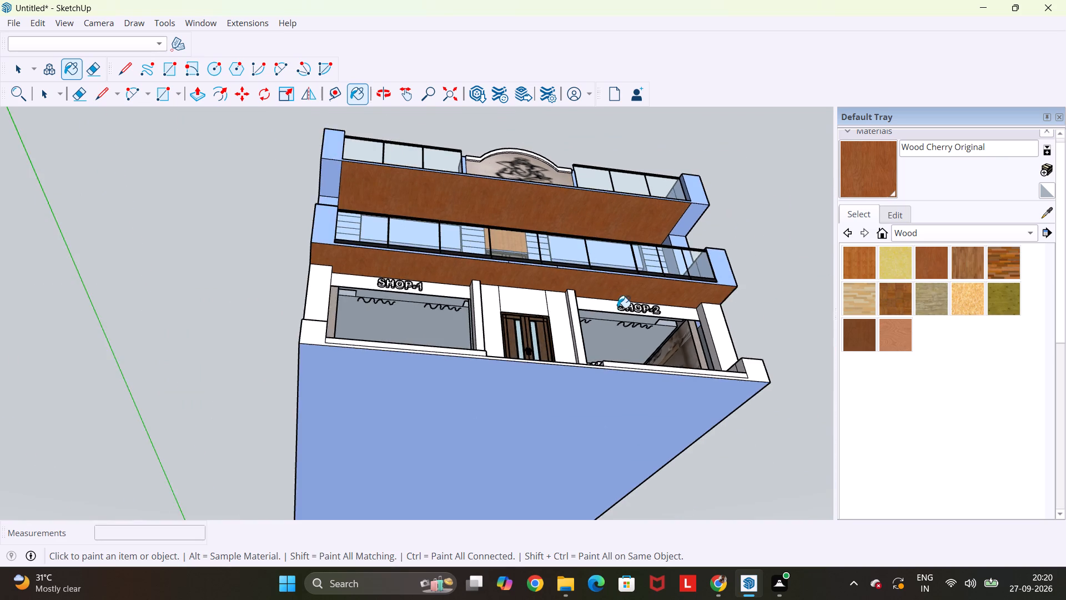
pyautogui.moveTo(626, 322); pyautogui.dragTo(620, 452, button='middle')
pyautogui.scroll(5, 634, 373)
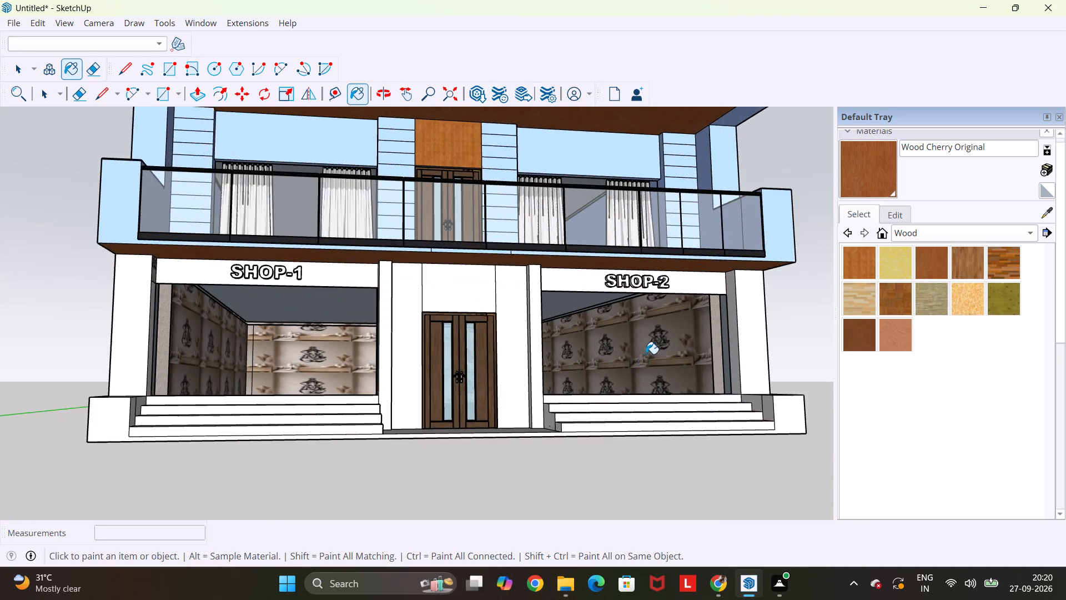
pyautogui.click(646, 353)
pyautogui.click(281, 342)
pyautogui.click(119, 356)
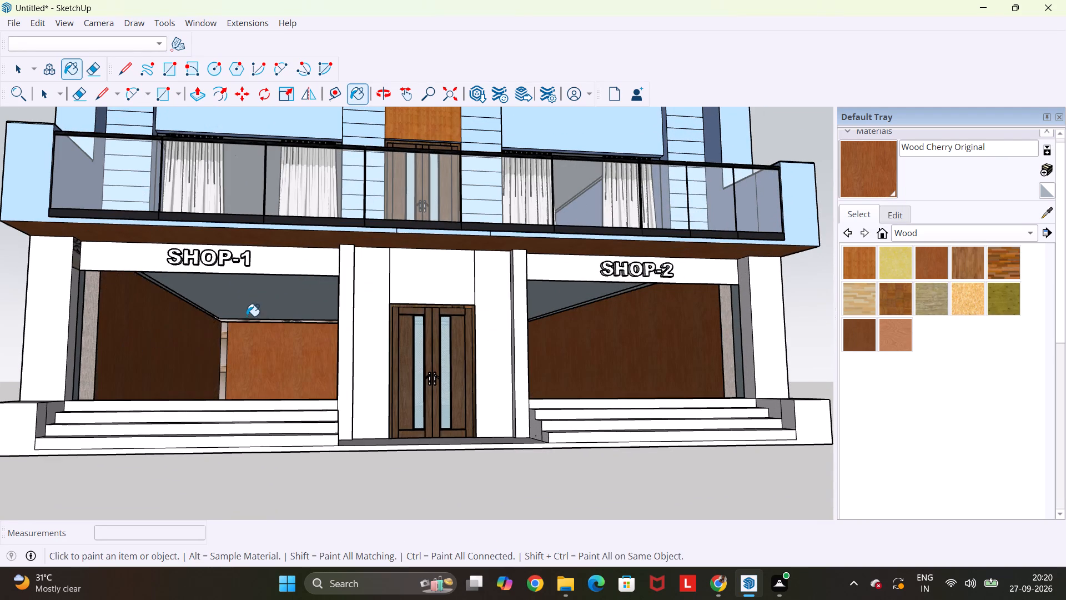
pyautogui.scroll(4, 247, 316)
pyautogui.scroll(3, 204, 358)
pyautogui.click(211, 354)
pyautogui.click(262, 313)
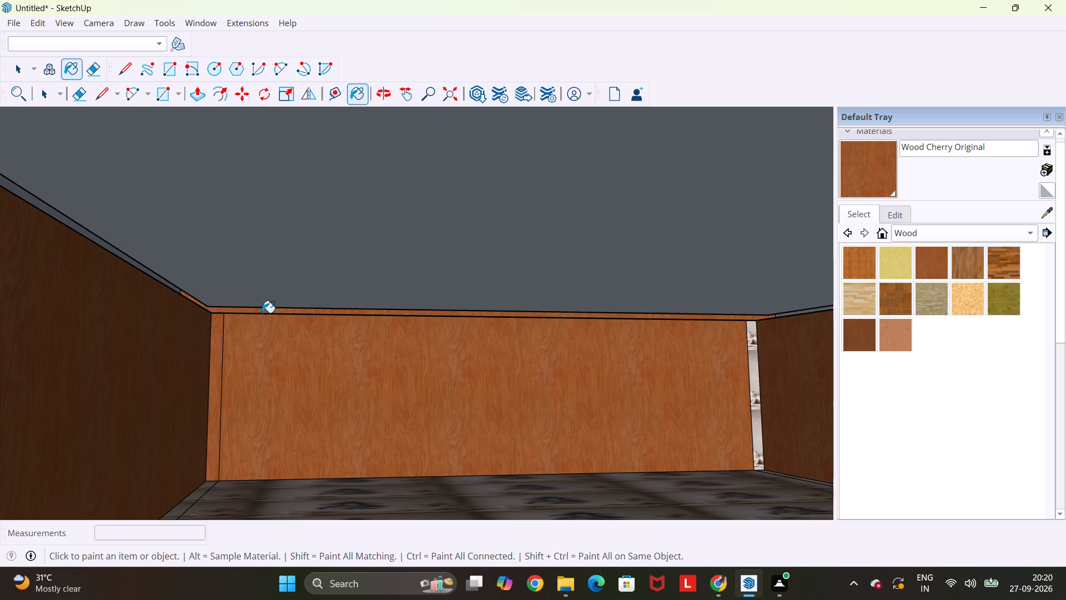
pyautogui.hotkey('ctrl', 'z')
# Paint the narrow Ganesha-textured strip beside SHOP-2's back wall with Wood Cherry Original.
pyautogui.scroll(-5, 217, 305)
pyautogui.scroll(-4, 415, 352)
pyautogui.moveTo(625, 388); pyautogui.dragTo(541, 429, button='middle')
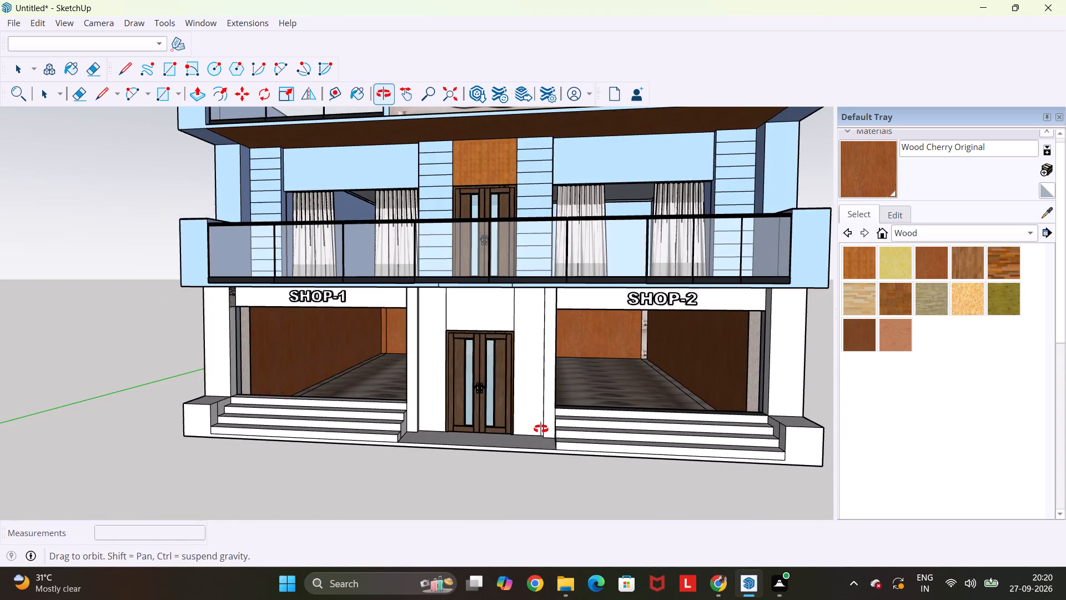
pyautogui.moveTo(541, 429); pyautogui.dragTo(569, 414, button='middle')
pyautogui.scroll(4, 642, 325)
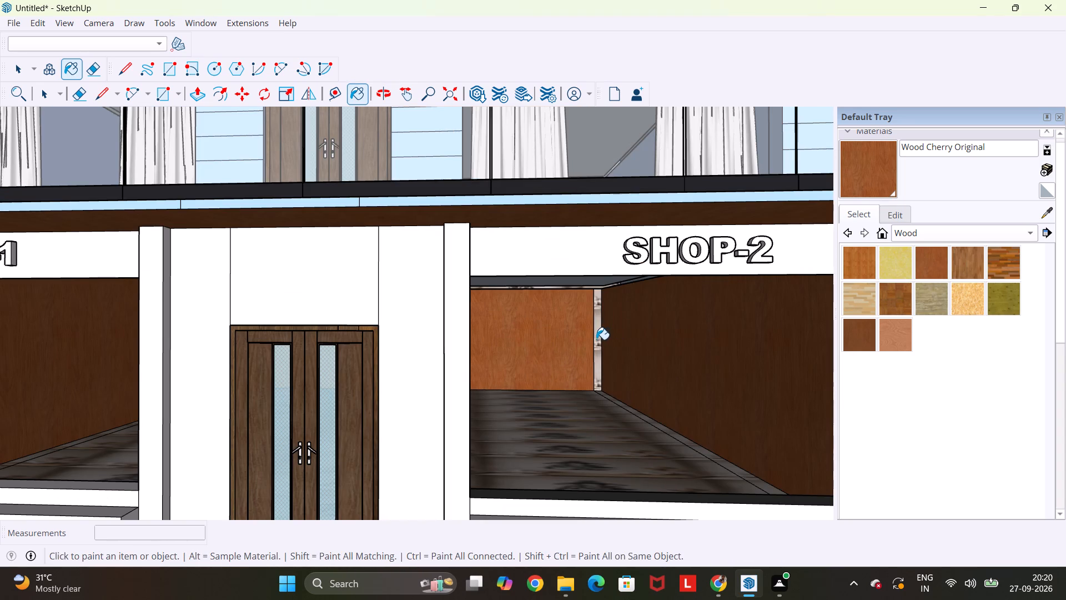
pyautogui.click(596, 339)
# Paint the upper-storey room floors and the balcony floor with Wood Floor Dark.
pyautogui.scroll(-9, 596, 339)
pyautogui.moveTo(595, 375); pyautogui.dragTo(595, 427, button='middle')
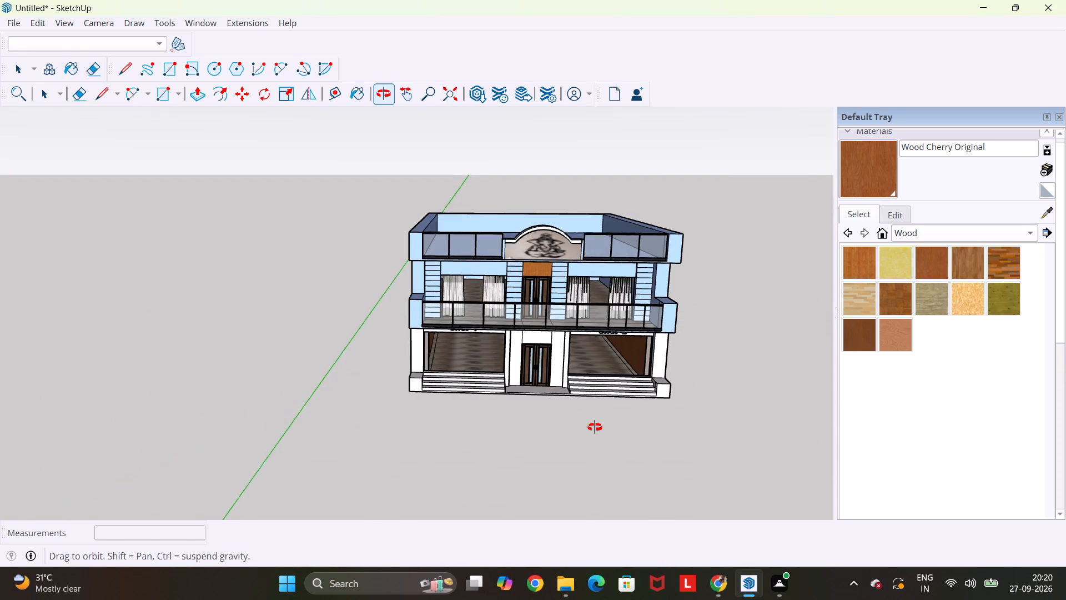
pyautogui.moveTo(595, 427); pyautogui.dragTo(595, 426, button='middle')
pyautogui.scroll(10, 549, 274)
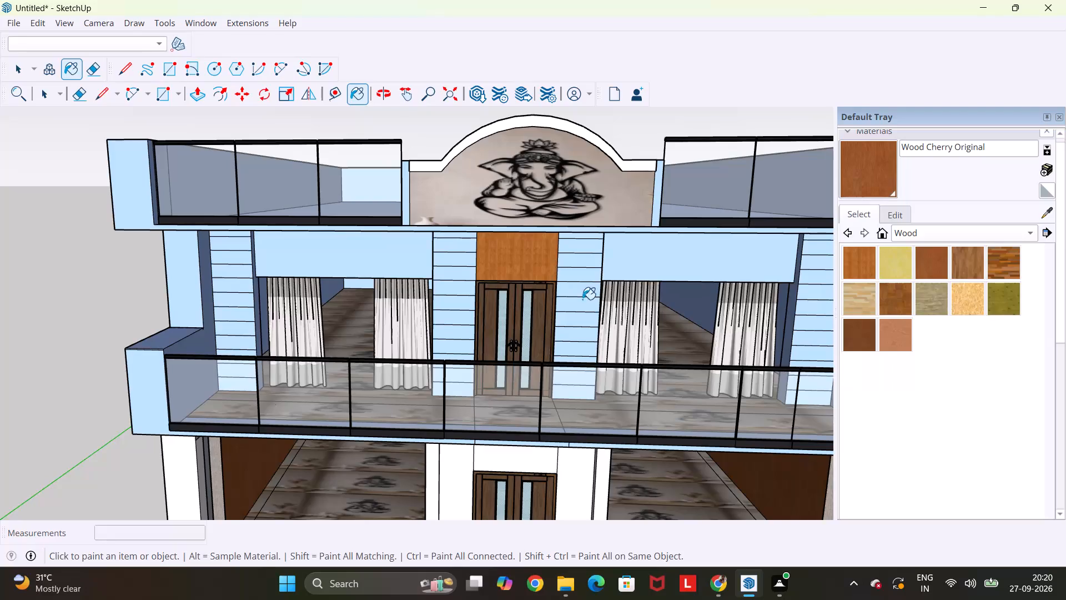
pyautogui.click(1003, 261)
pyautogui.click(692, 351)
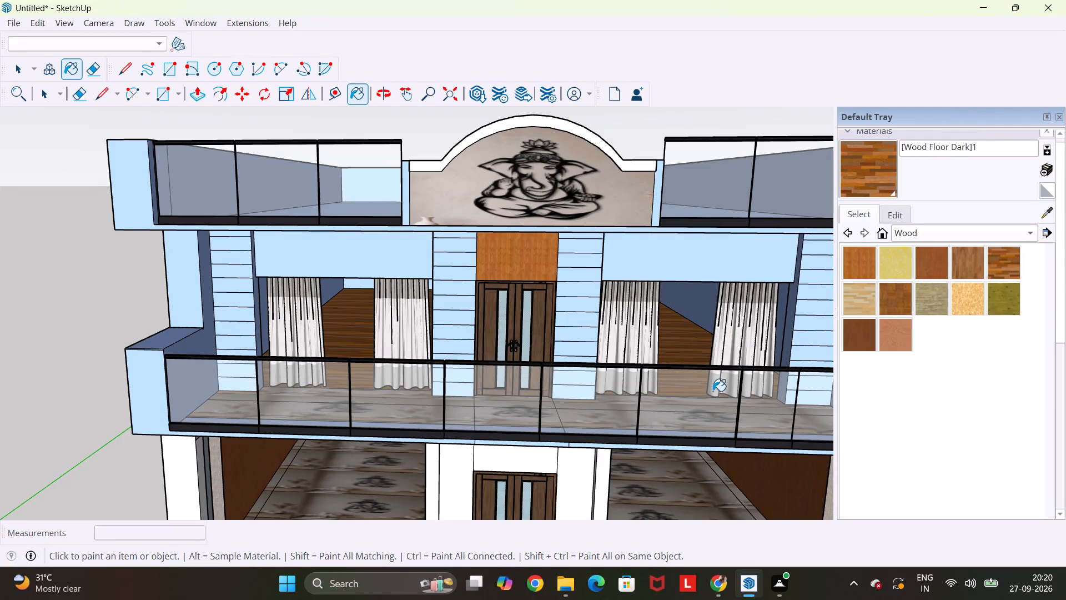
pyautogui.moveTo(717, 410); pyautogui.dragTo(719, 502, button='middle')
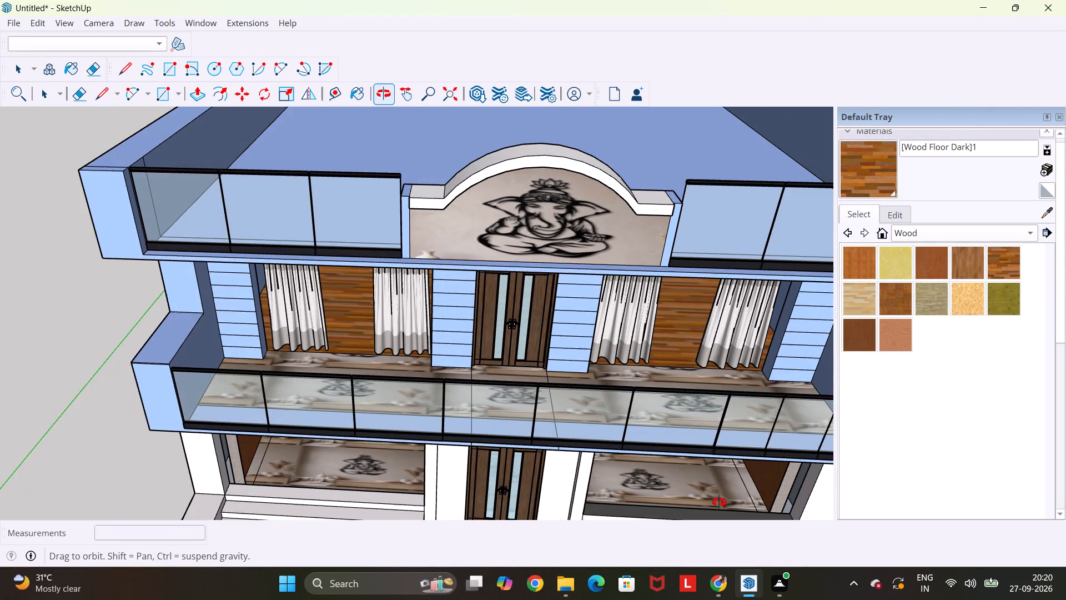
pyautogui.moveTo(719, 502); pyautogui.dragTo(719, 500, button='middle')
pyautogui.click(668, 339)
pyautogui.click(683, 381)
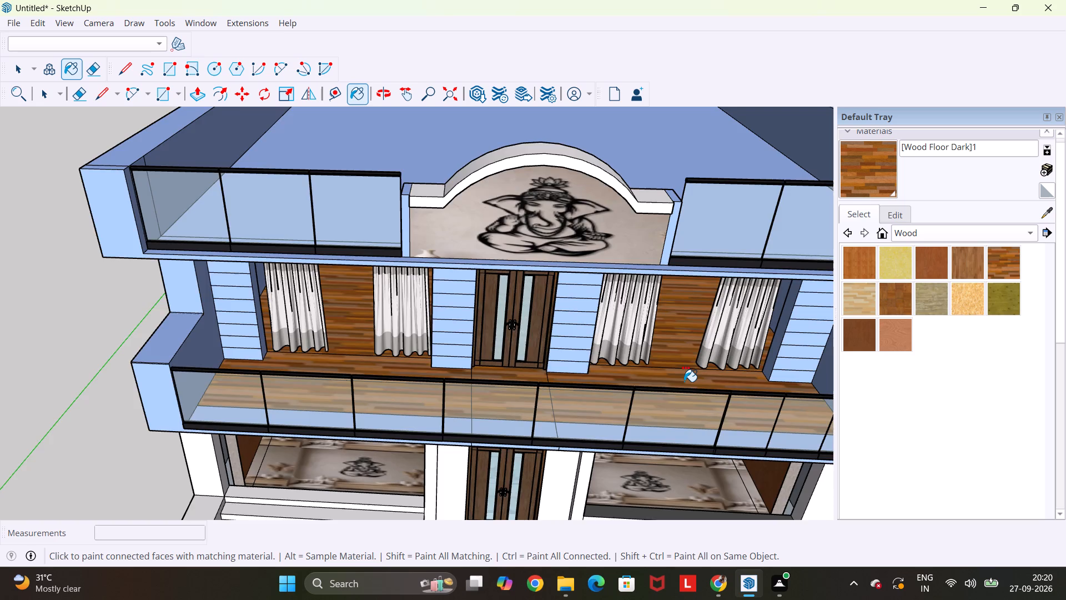
# Paint the floors of SHOP-1 and SHOP-2 with Encaustic Tile Circular 02 from the Tile materials.
pyautogui.scroll(-5, 685, 382)
pyautogui.scroll(4, 666, 457)
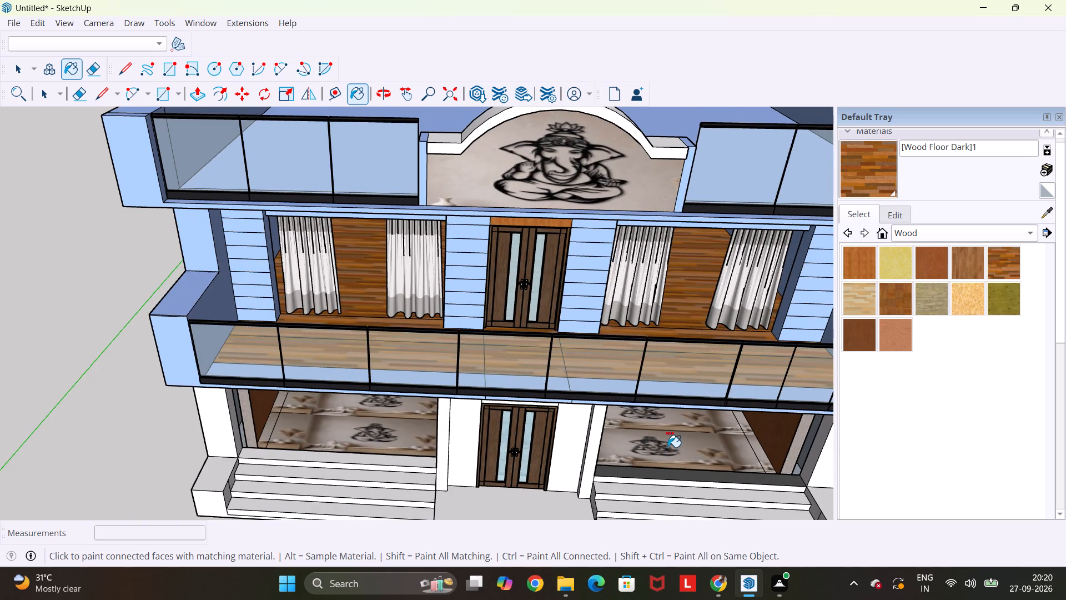
pyautogui.click(927, 237)
pyautogui.click(909, 186)
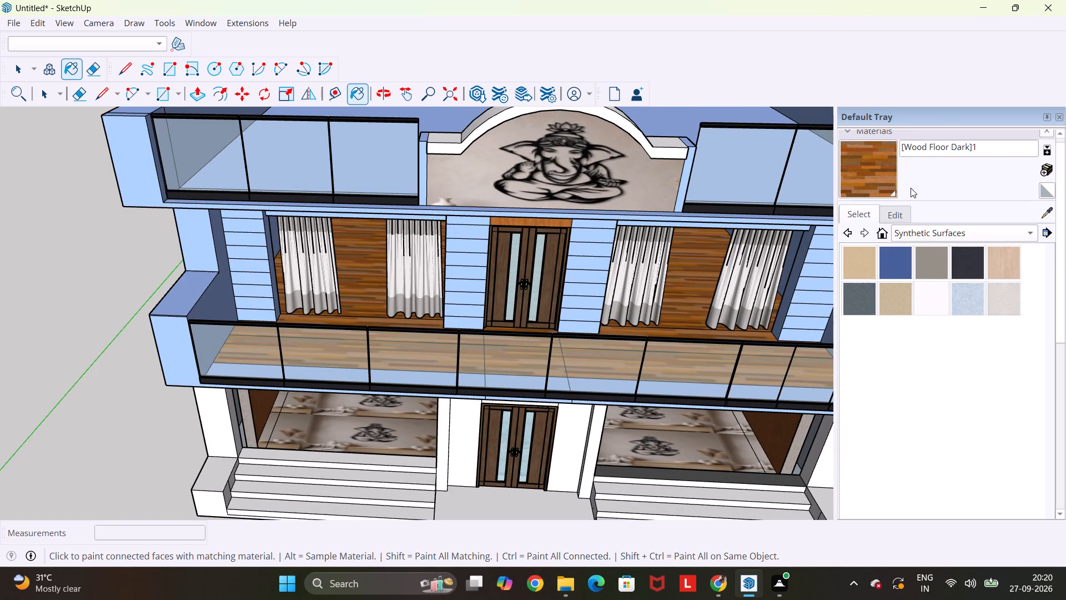
pyautogui.click(929, 232)
pyautogui.click(918, 239)
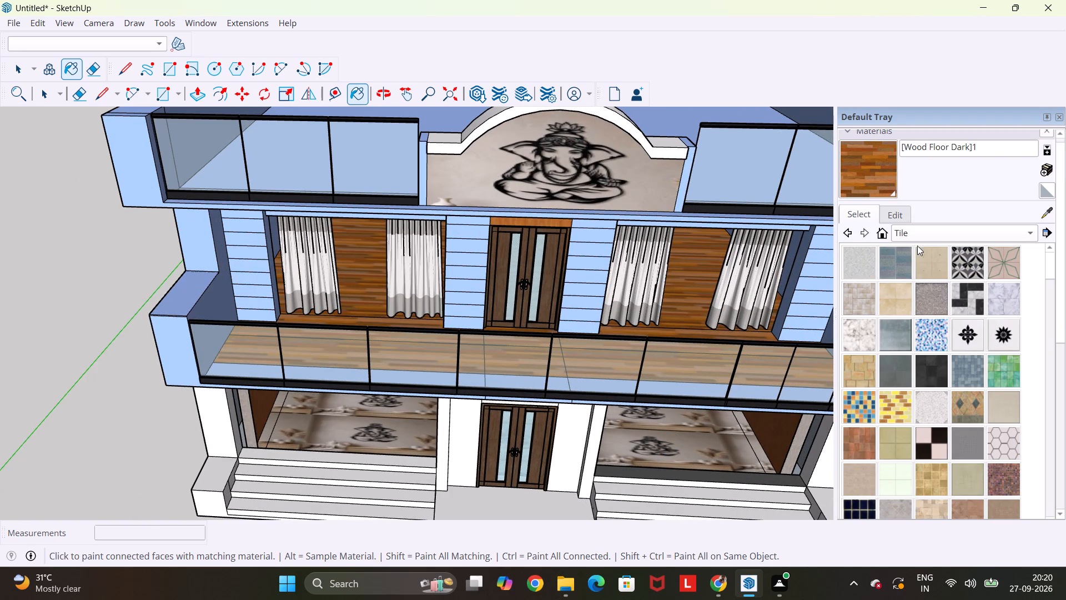
pyautogui.click(998, 262)
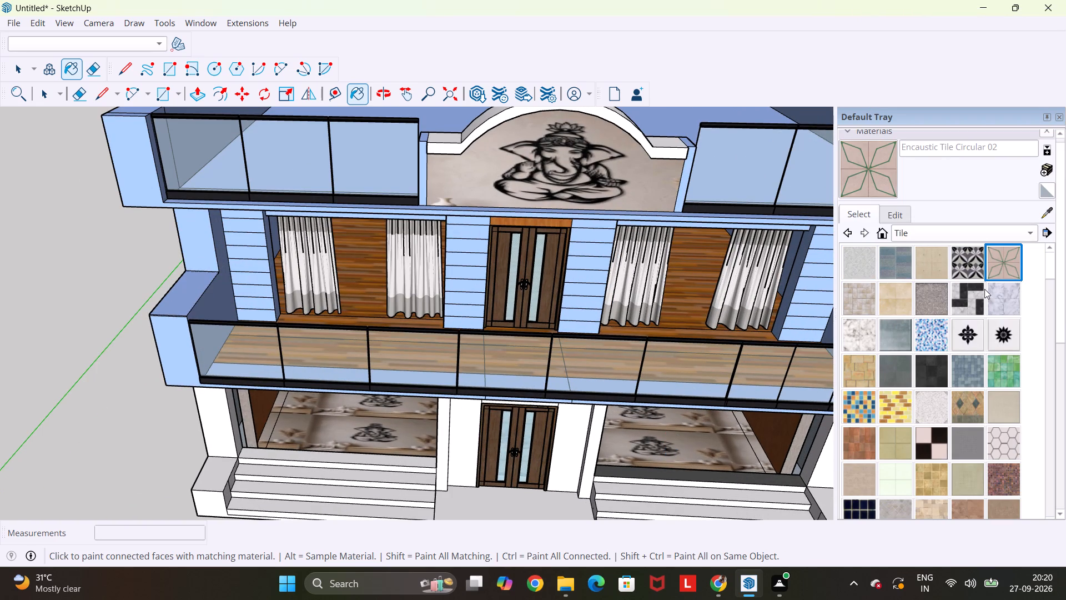
pyautogui.click(692, 439)
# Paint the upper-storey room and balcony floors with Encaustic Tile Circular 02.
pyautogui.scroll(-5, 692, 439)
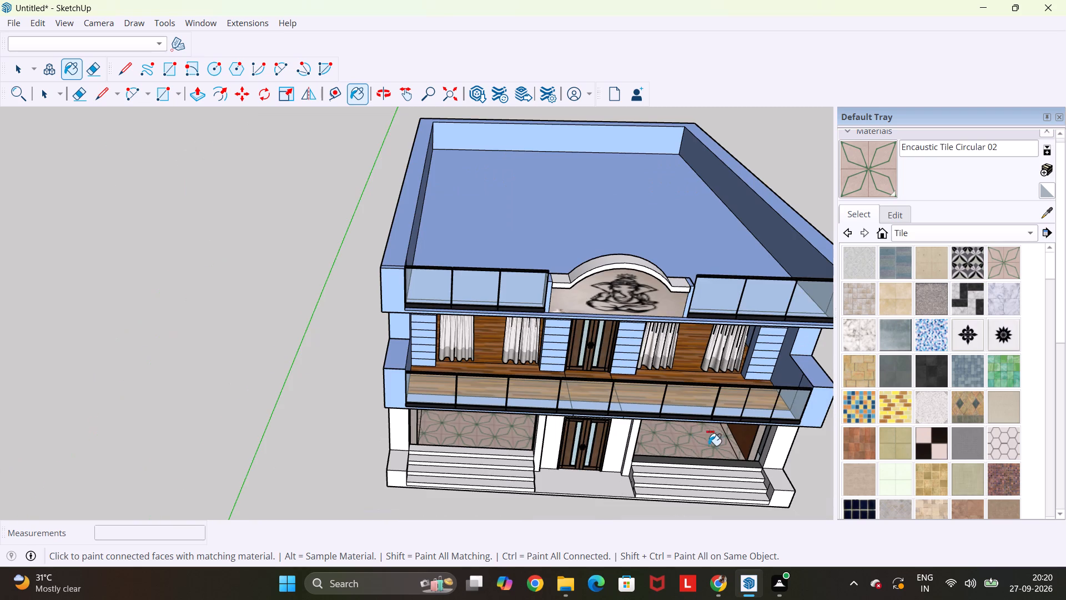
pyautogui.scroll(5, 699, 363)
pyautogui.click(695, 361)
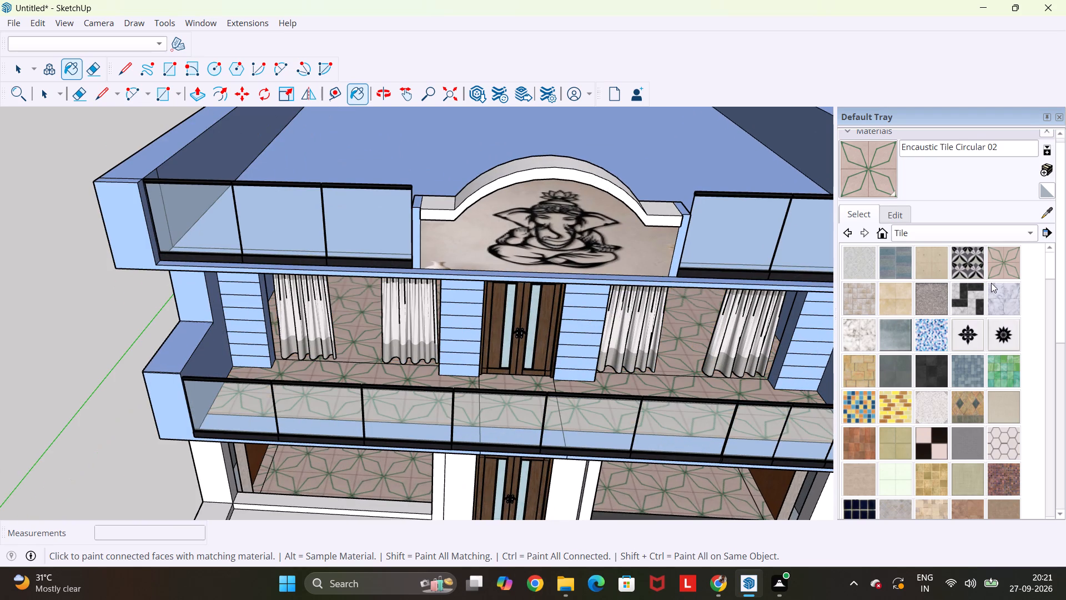
# Paint the upper-storey room and balcony floors with Marble Carrara Floor Tile.
pyautogui.click(998, 294)
pyautogui.click(712, 341)
pyautogui.click(653, 341)
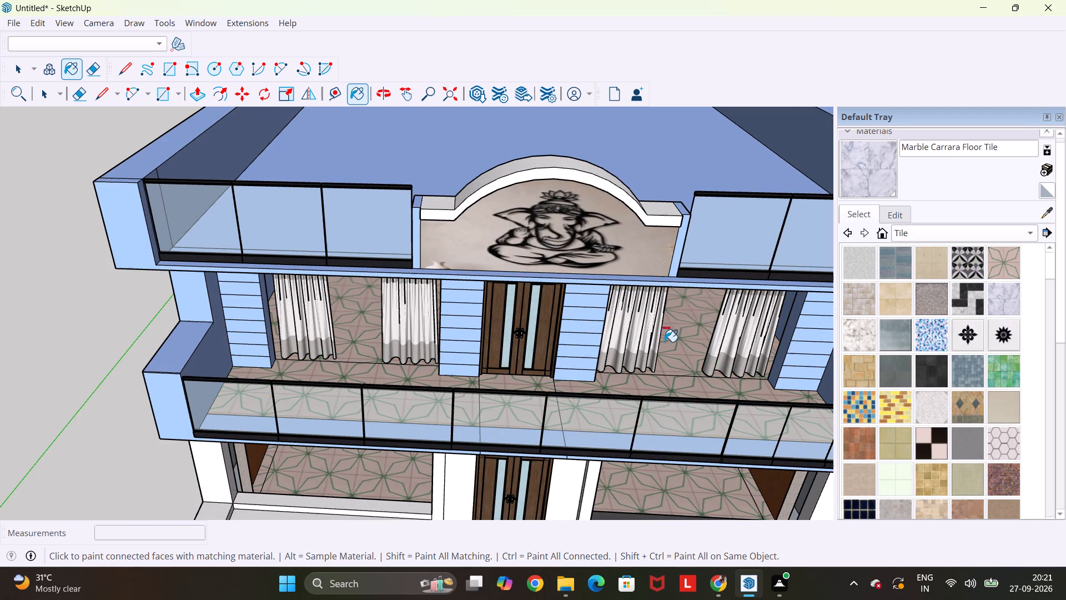
pyautogui.click(692, 342)
pyautogui.scroll(-4, 692, 342)
pyautogui.press('Escape')
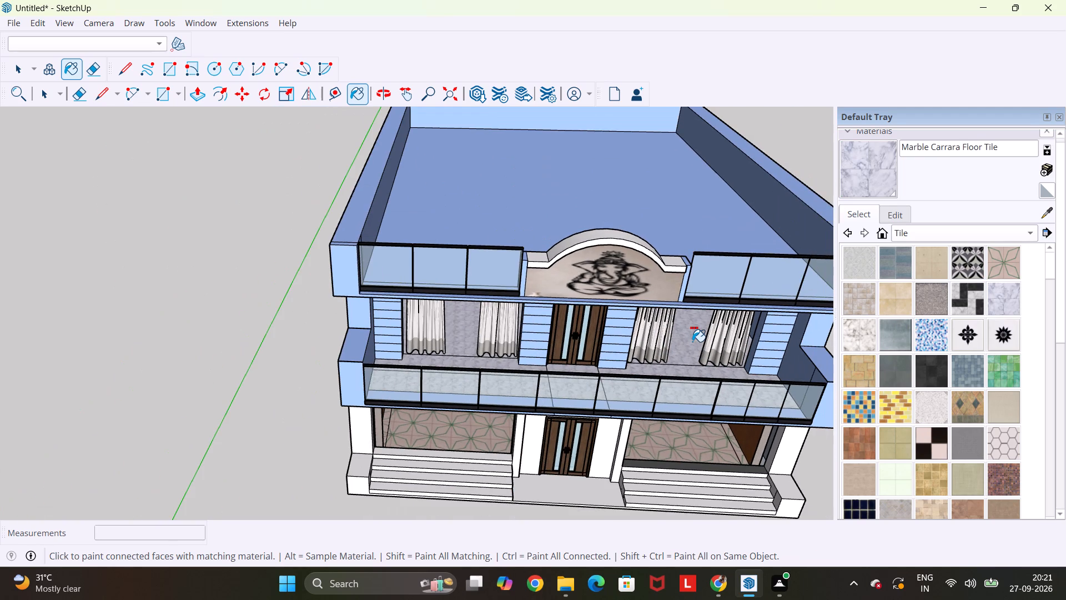
pyautogui.press('space')
# Examine the facade from below and above, checking the overhang undersides, the new floors and the upper door area.
pyautogui.moveTo(690, 382); pyautogui.dragTo(657, 238, button='middle')
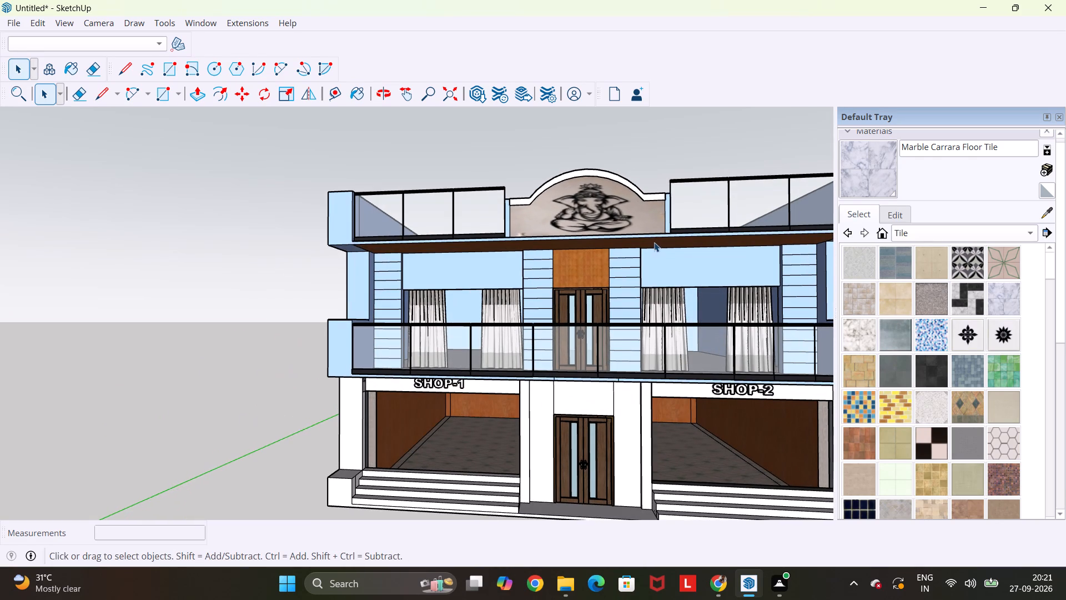
pyautogui.scroll(2, 651, 251)
pyautogui.moveTo(638, 350); pyautogui.dragTo(641, 241, button='middle')
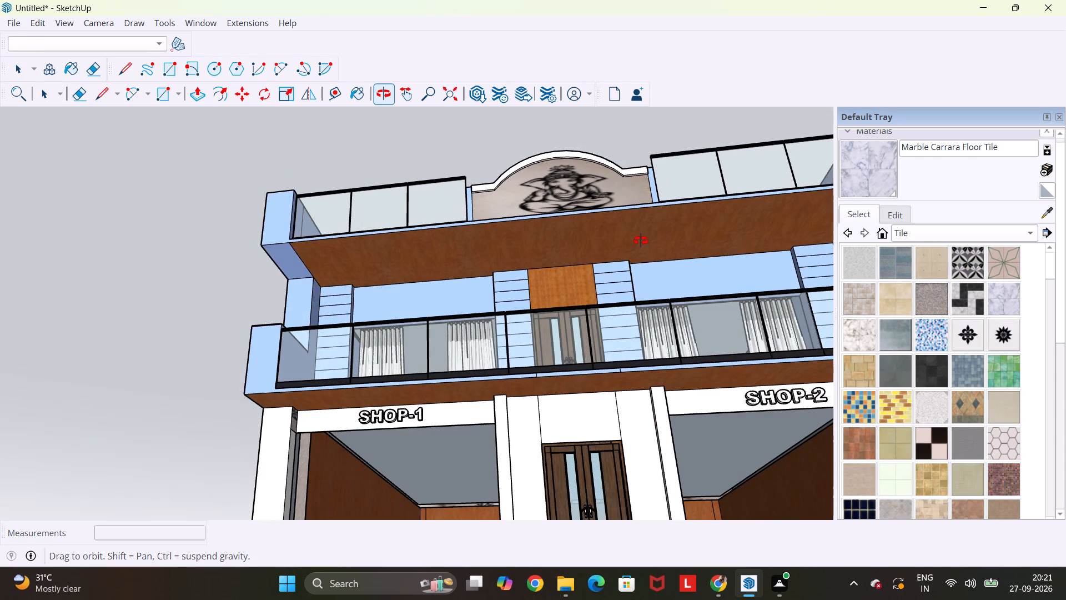
pyautogui.moveTo(641, 241); pyautogui.dragTo(658, 409, button='middle')
pyautogui.press('Escape')
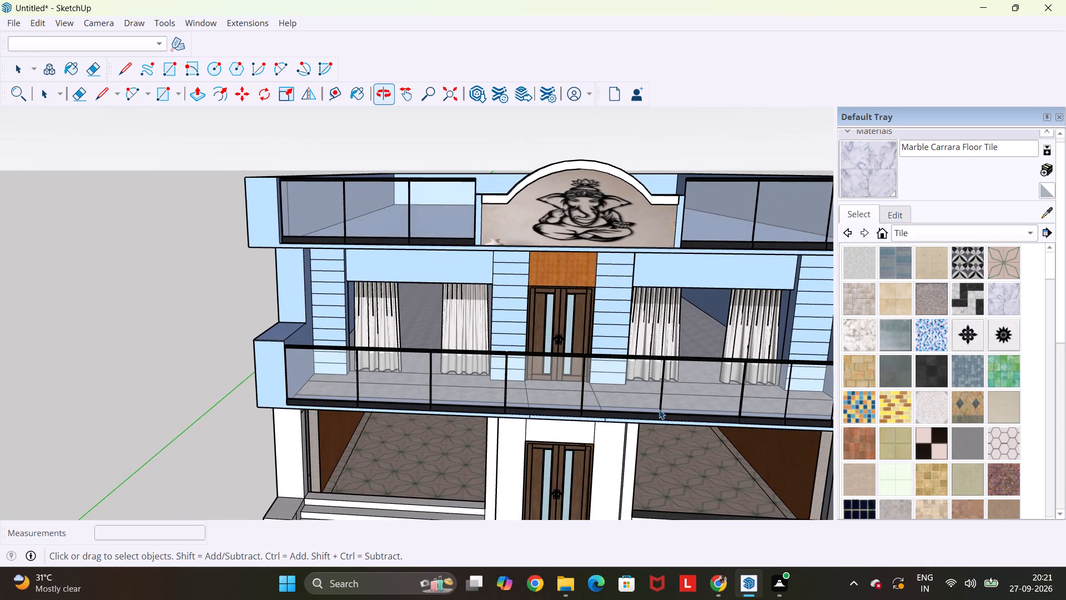
pyautogui.press('space')
pyautogui.moveTo(496, 363); pyautogui.dragTo(551, 369, button='middle')
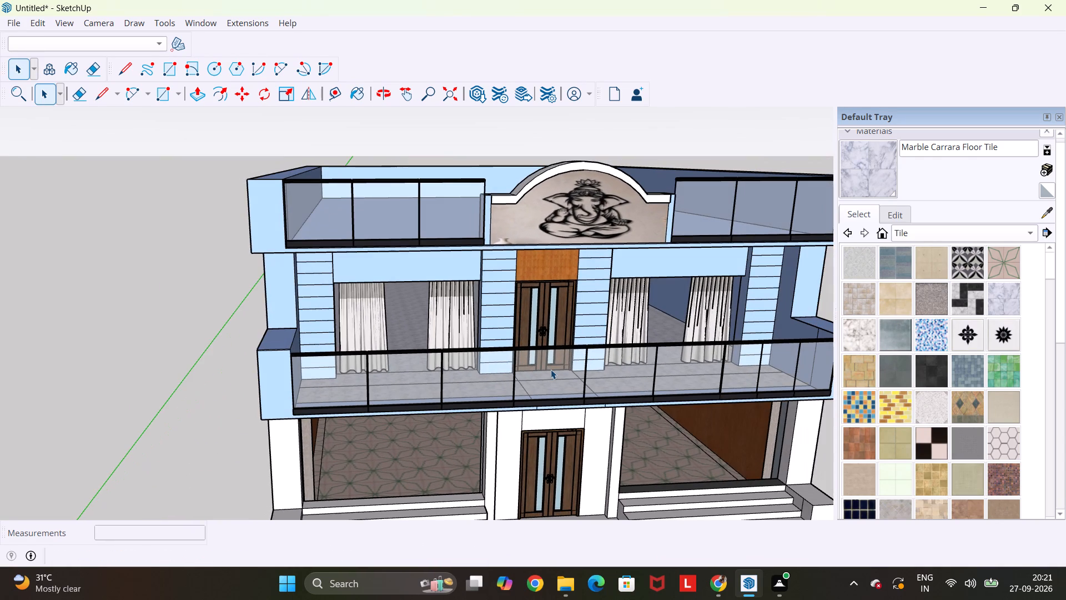
pyautogui.scroll(4, 408, 360)
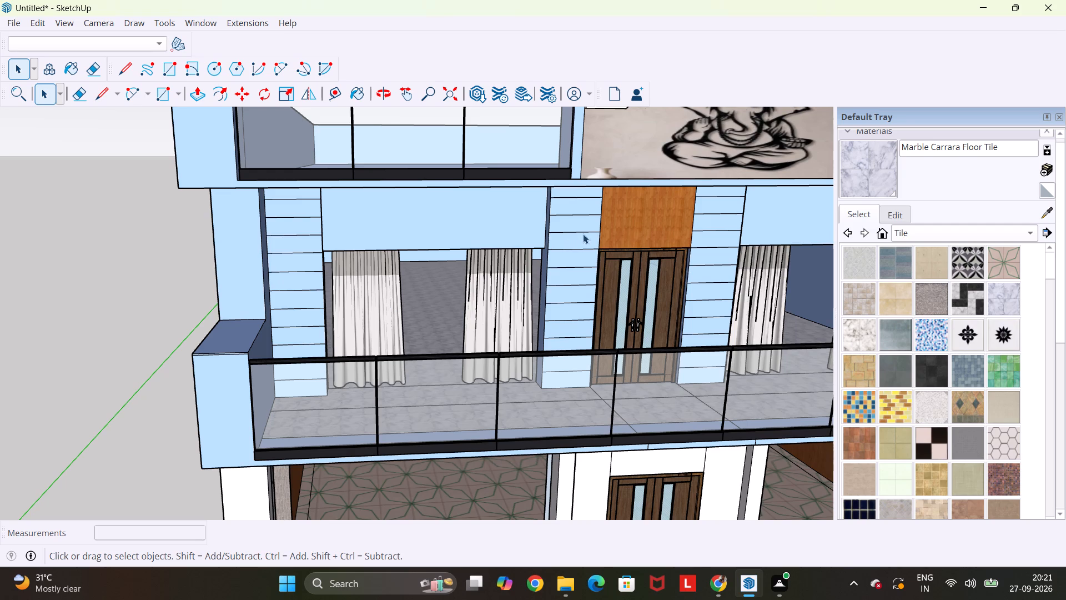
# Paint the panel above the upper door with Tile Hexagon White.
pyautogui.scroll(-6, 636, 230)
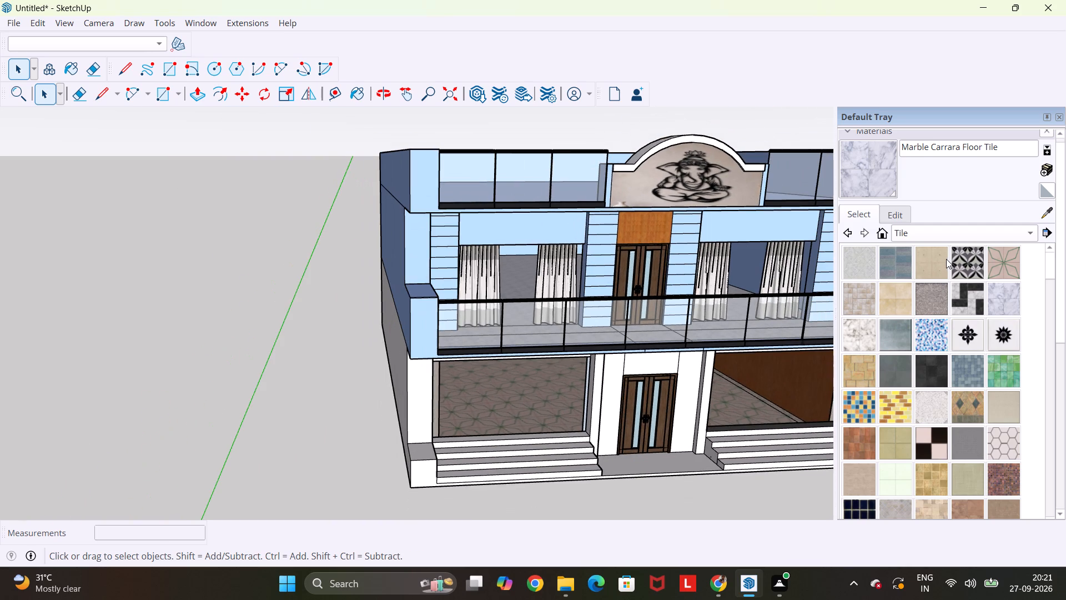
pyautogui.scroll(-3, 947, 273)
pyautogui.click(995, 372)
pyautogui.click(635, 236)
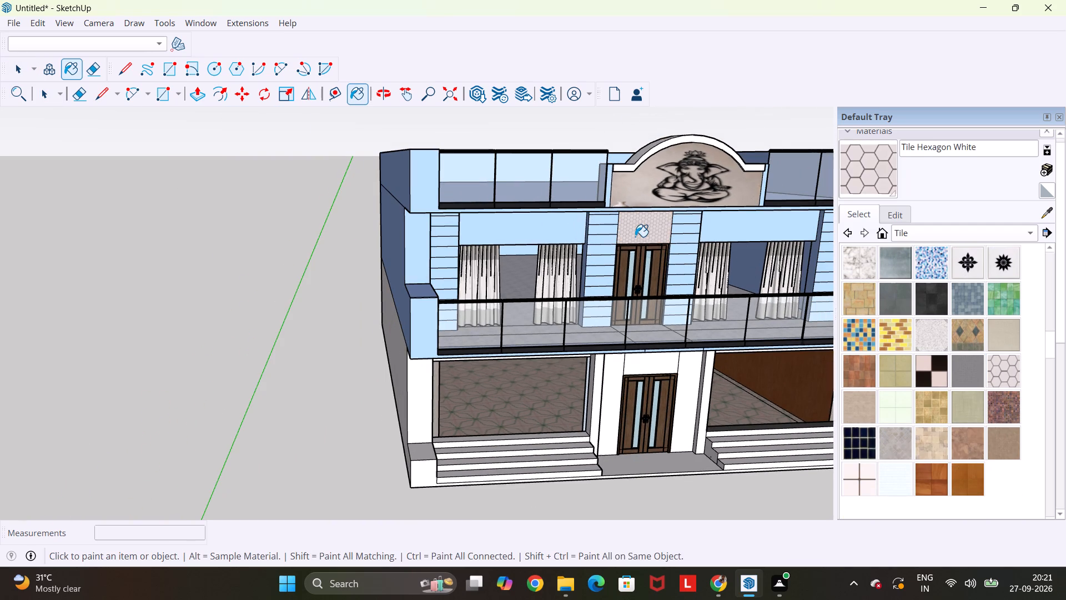
# Paint the panel above the upper door with Tile Checker BW.
pyautogui.moveTo(715, 264); pyautogui.dragTo(609, 258, button='middle')
pyautogui.click(939, 373)
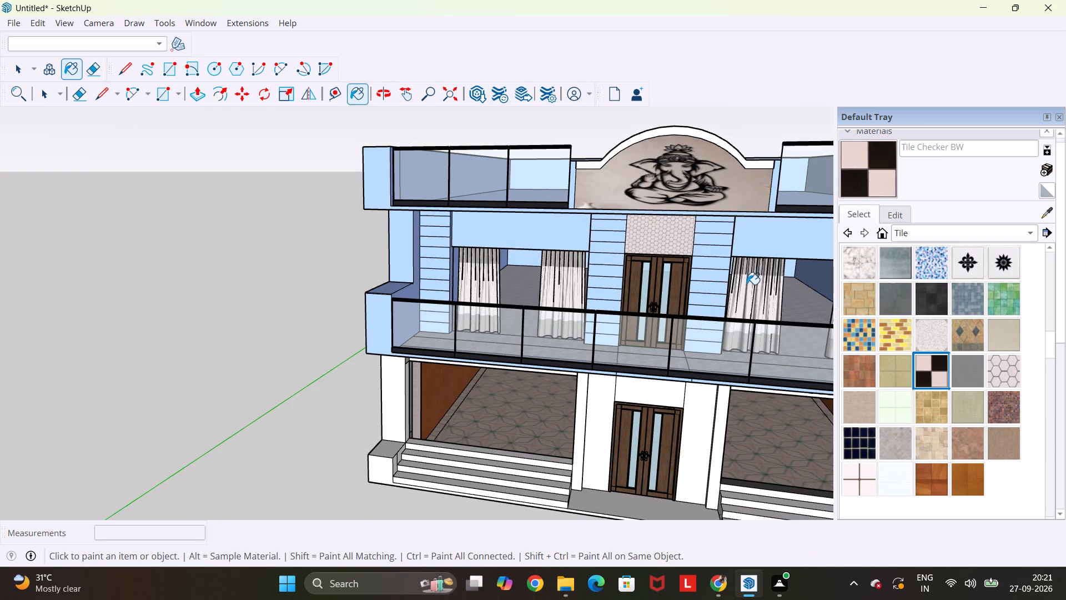
pyautogui.click(667, 243)
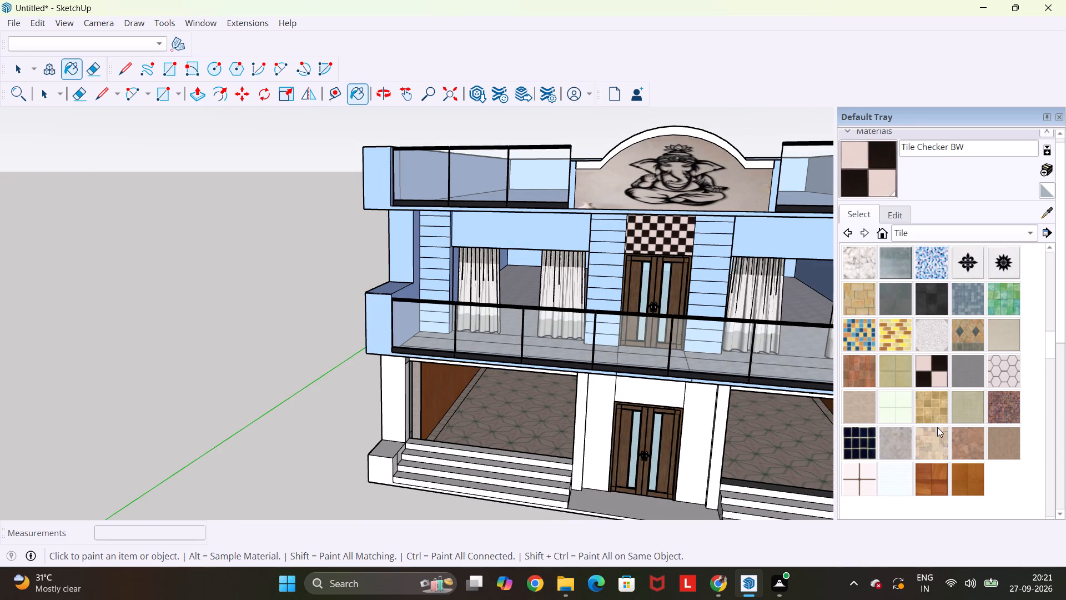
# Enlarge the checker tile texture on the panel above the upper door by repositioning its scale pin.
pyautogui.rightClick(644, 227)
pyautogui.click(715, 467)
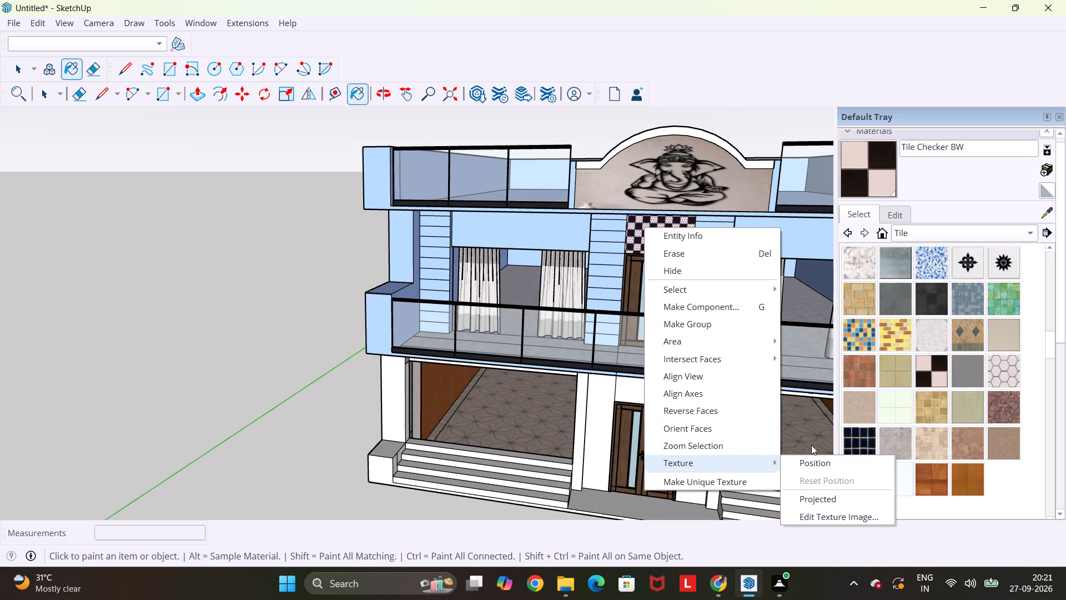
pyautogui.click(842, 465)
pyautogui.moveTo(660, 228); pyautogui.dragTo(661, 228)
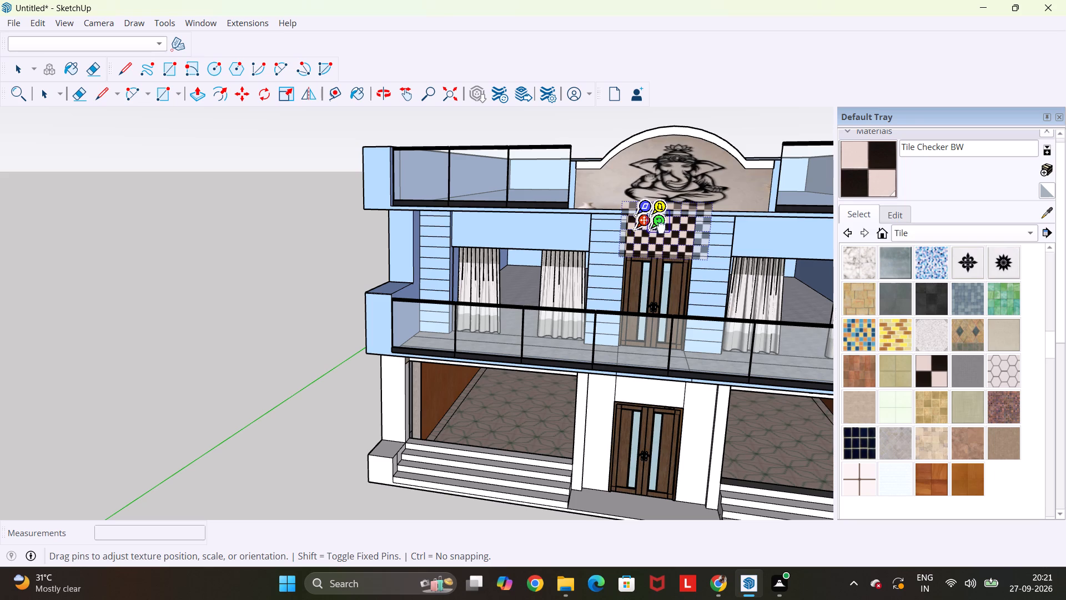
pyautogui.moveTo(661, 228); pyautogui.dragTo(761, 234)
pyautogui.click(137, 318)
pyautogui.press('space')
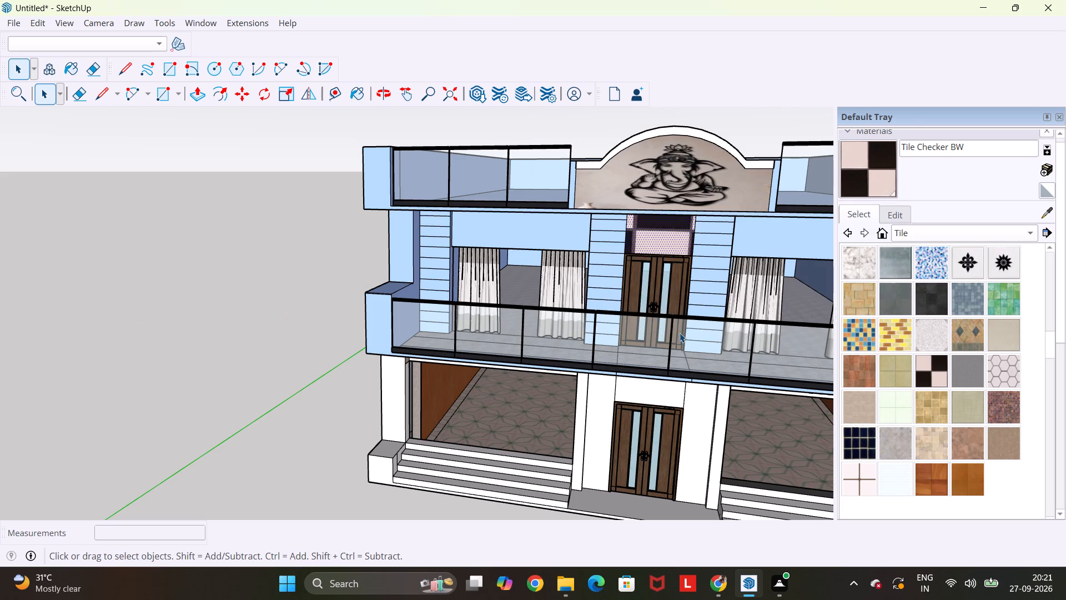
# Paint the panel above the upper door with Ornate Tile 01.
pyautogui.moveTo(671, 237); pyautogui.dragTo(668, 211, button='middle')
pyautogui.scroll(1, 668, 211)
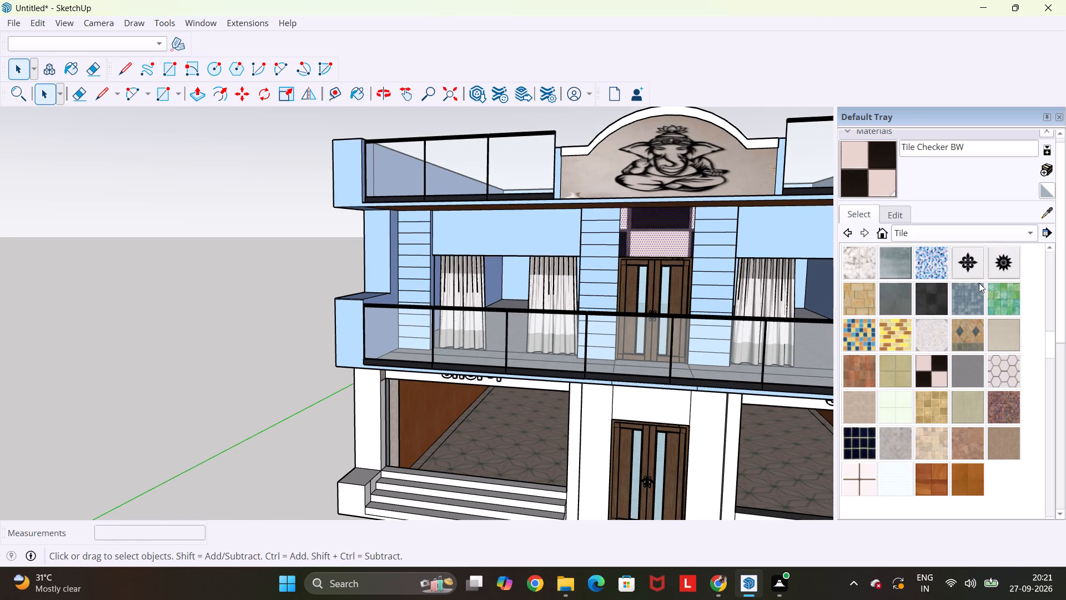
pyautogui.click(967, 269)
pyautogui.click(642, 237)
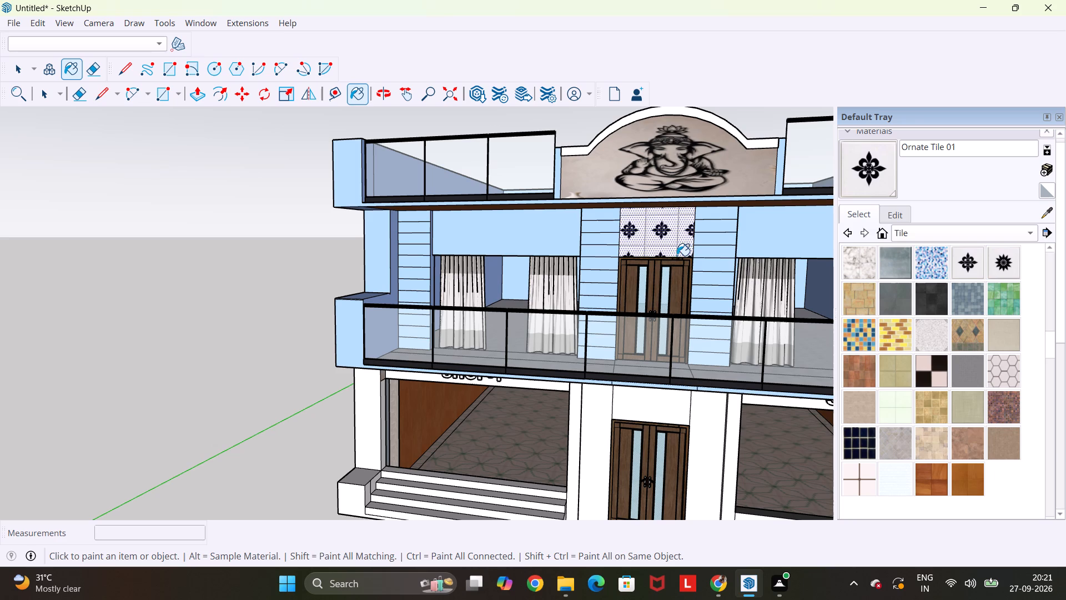
# Paint the panel above the upper door with Wood Cherry Original from the Wood collection and check the whole facade.
pyautogui.click(953, 237)
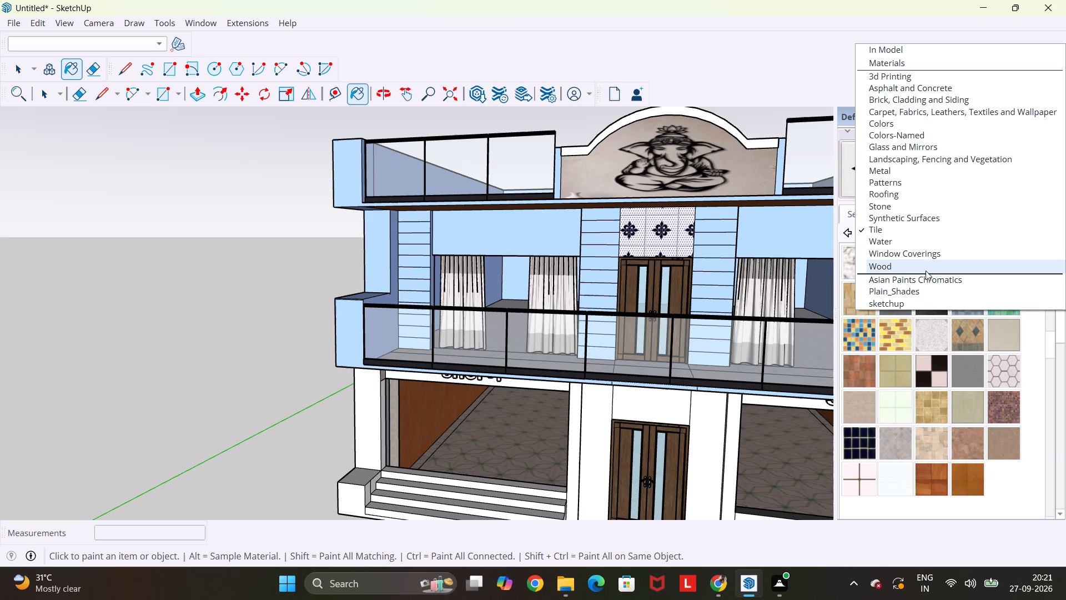
pyautogui.click(924, 267)
pyautogui.click(923, 262)
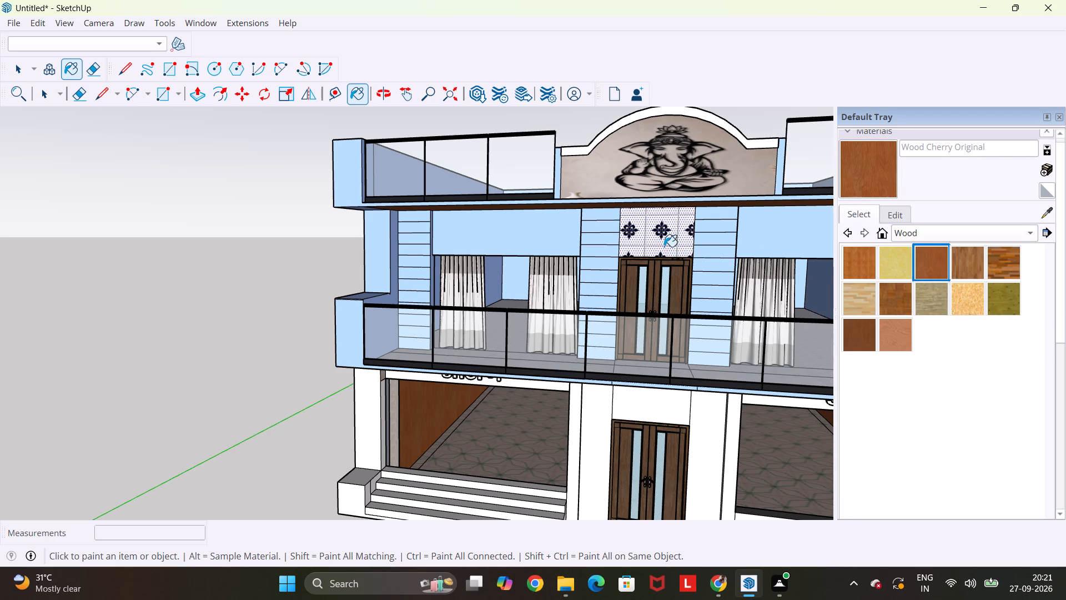
pyautogui.click(664, 247)
pyautogui.press('Escape')
pyautogui.press('space')
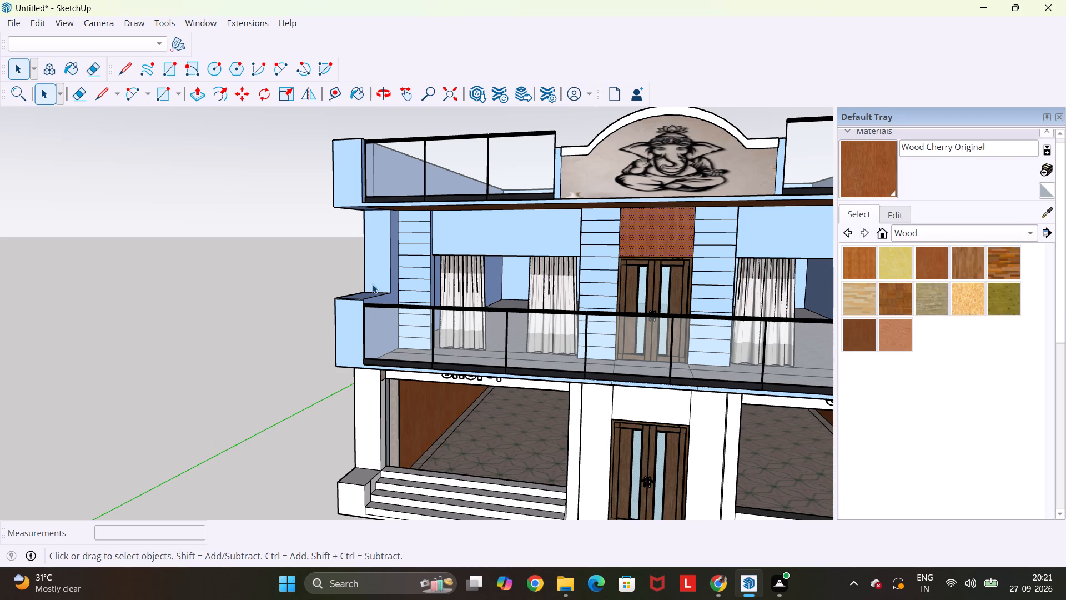
pyautogui.click(263, 281)
pyautogui.press('Escape')
pyautogui.press('space')
pyautogui.scroll(-4, 306, 302)
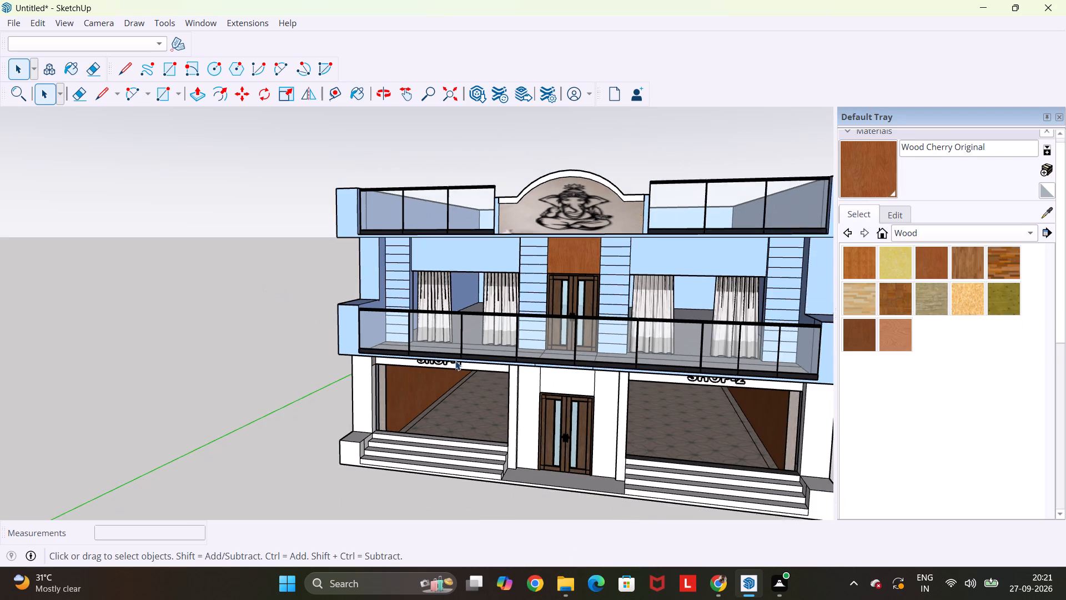
pyautogui.moveTo(424, 390); pyautogui.dragTo(477, 424, button='middle')
pyautogui.scroll(1, 477, 424)
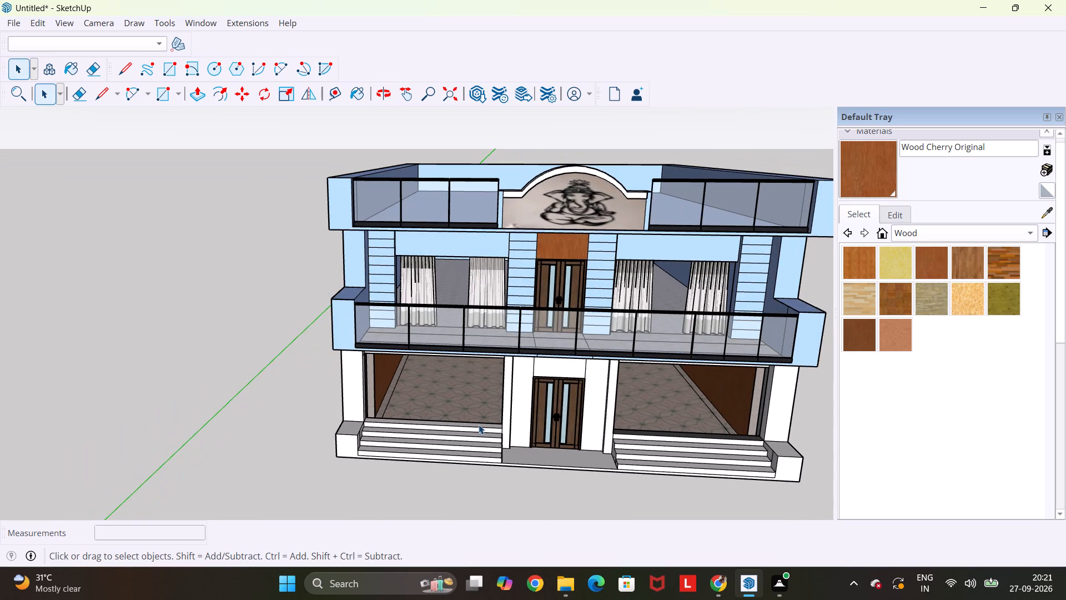
# Switch to Chrome and search 3D Warehouse for "shutter" models.
pyautogui.click(721, 594)
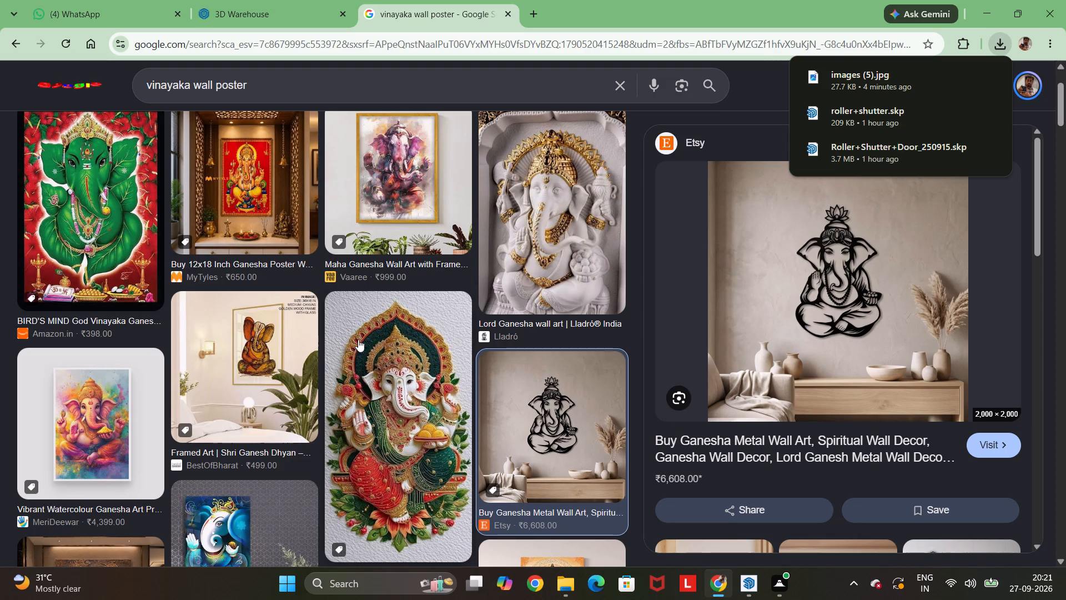
pyautogui.click(230, 17)
pyautogui.click(403, 93)
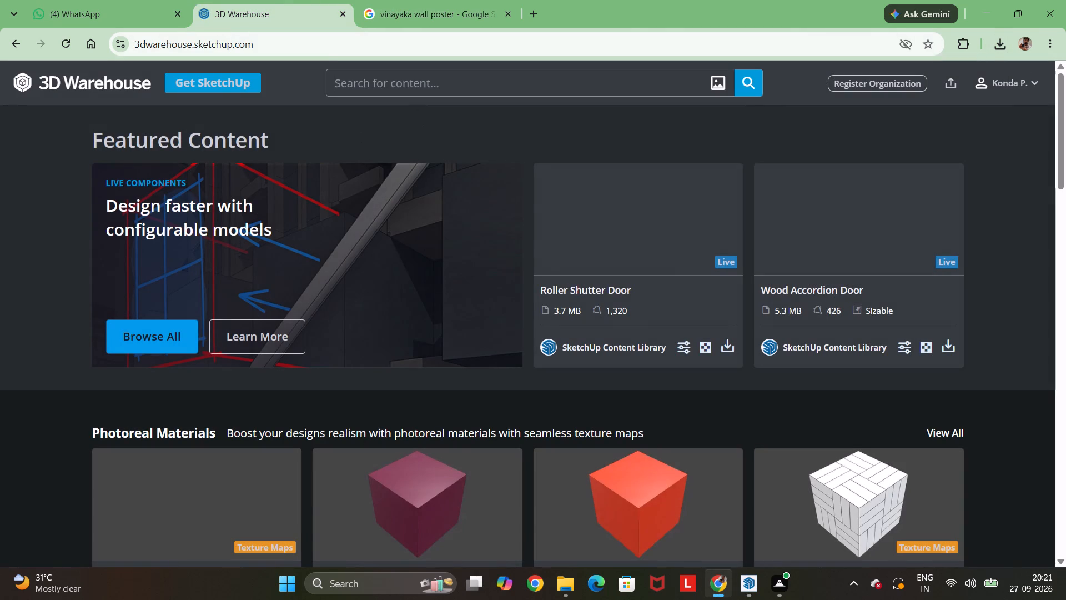
pyautogui.write('shutter')
pyautogui.press('Return')
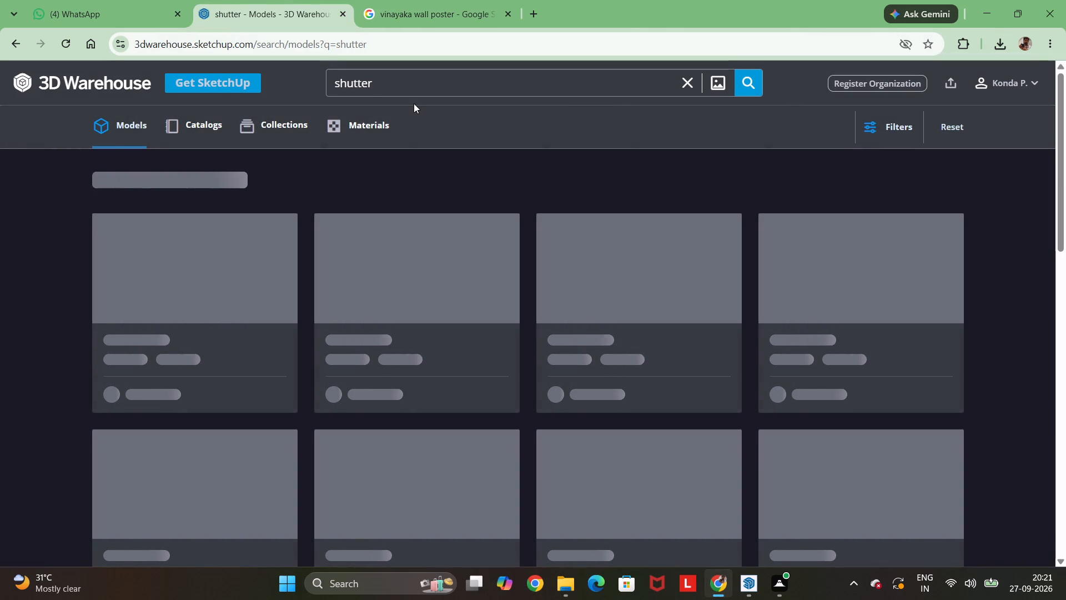
# Look through the vinayaka wall poster image results for other Ganesha wall artwork.
pyautogui.click(436, 9)
pyautogui.scroll(-4, 552, 286)
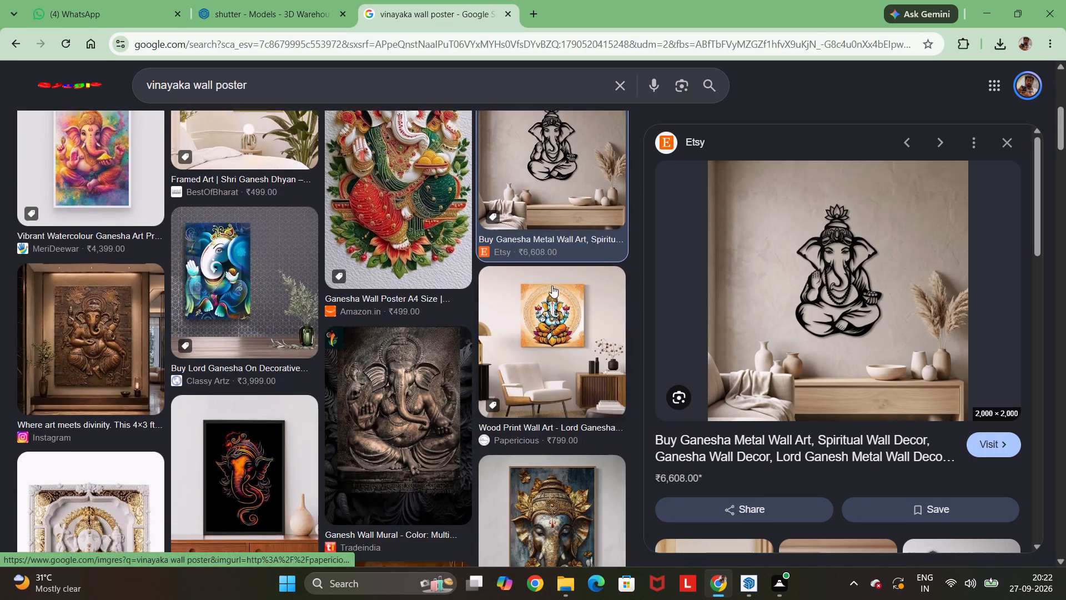
pyautogui.scroll(-12, 552, 286)
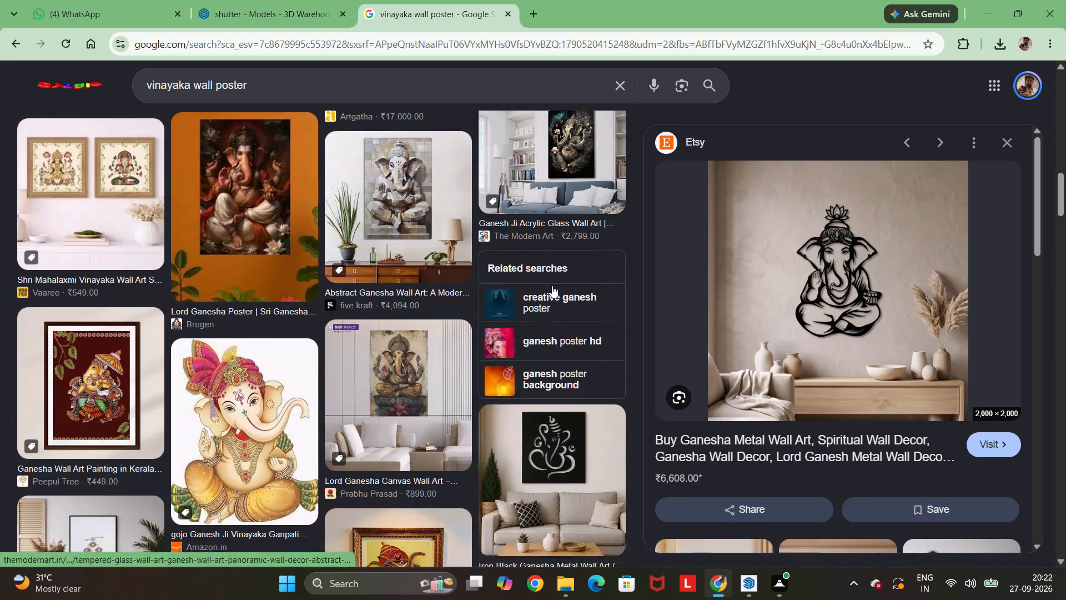
pyautogui.scroll(-3, 552, 286)
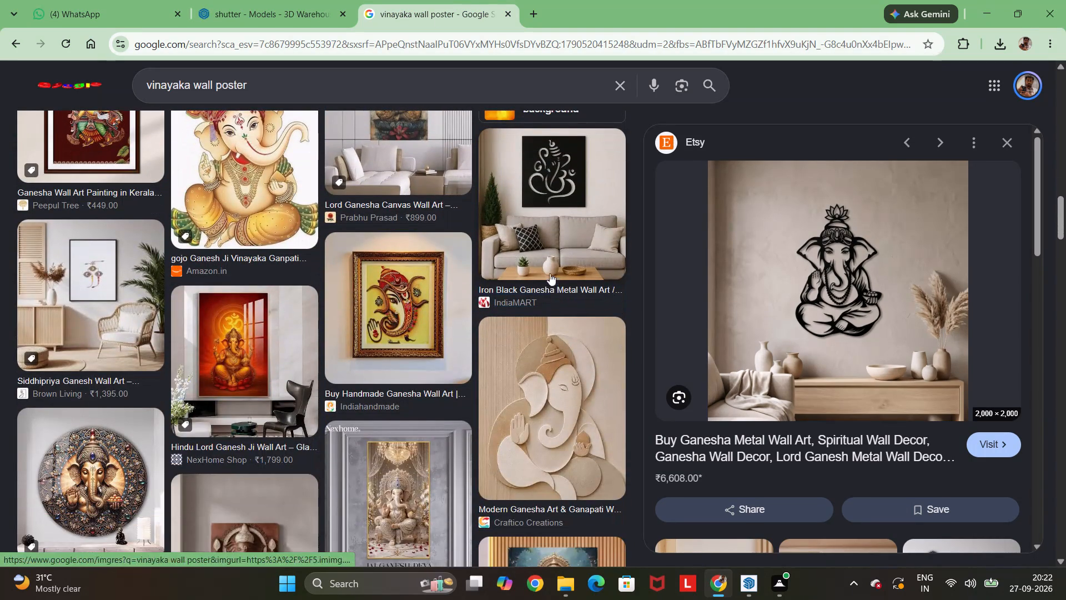
pyautogui.scroll(-6, 550, 273)
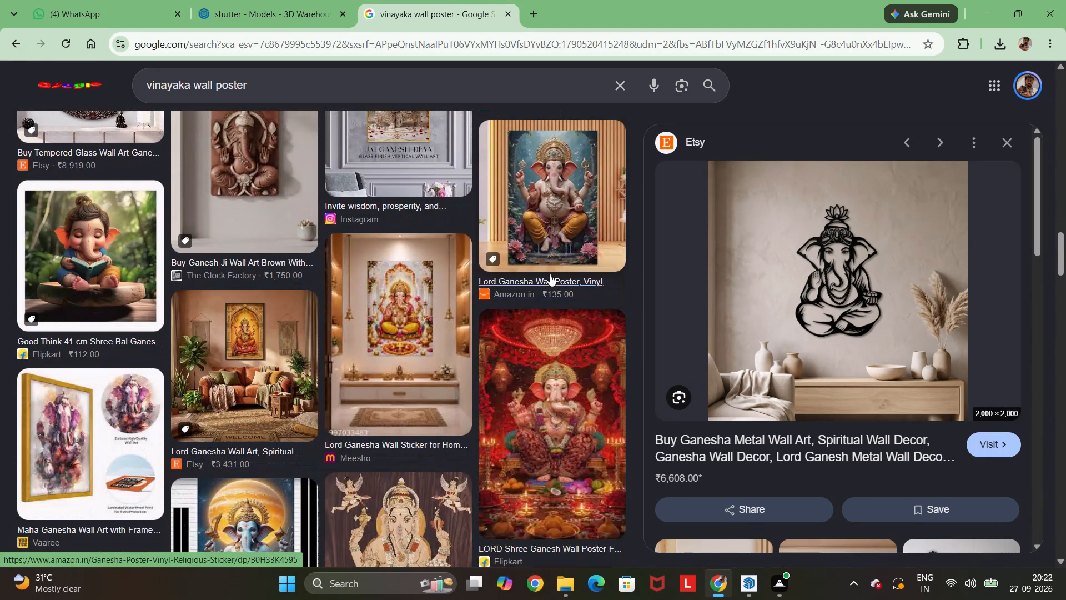
pyautogui.scroll(-7, 550, 274)
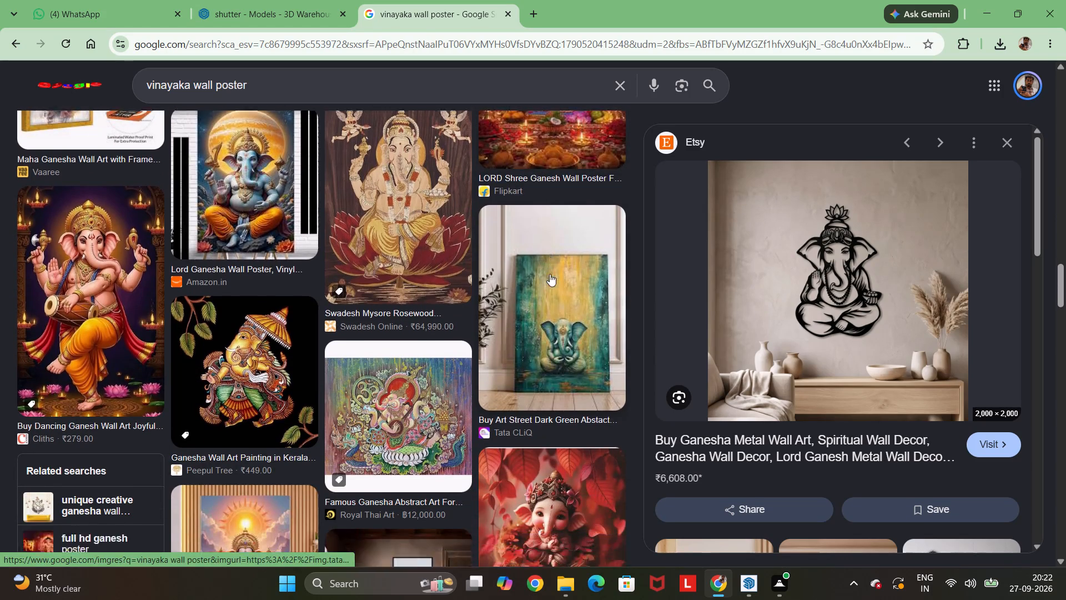
pyautogui.scroll(-14, 550, 274)
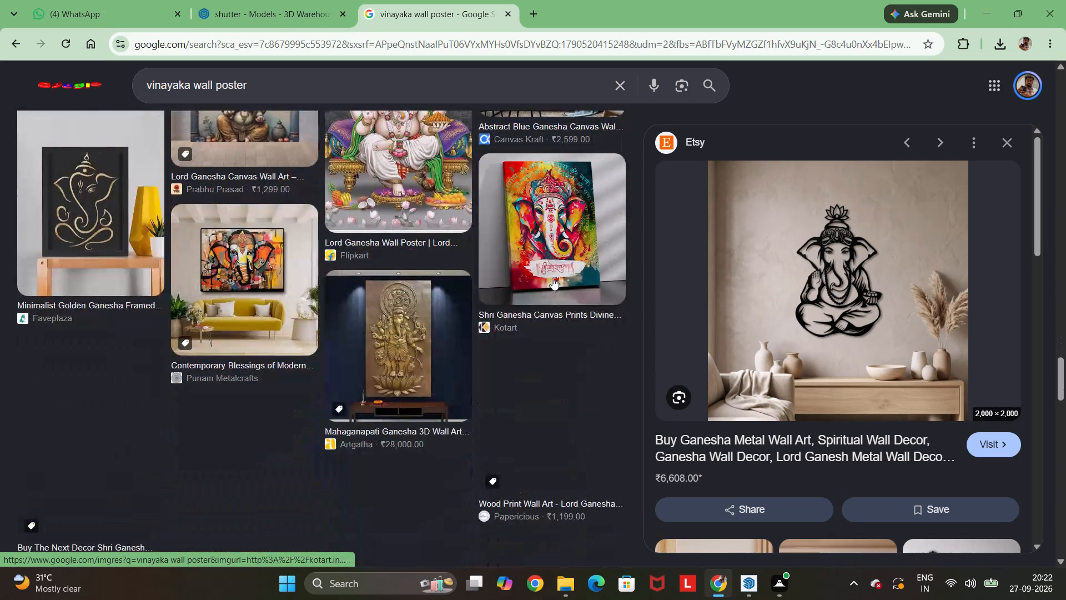
pyautogui.scroll(-3, 552, 278)
# Look through the 3D Warehouse shutter models for a roller shutter suited to the shop fronts.
pyautogui.click(268, 8)
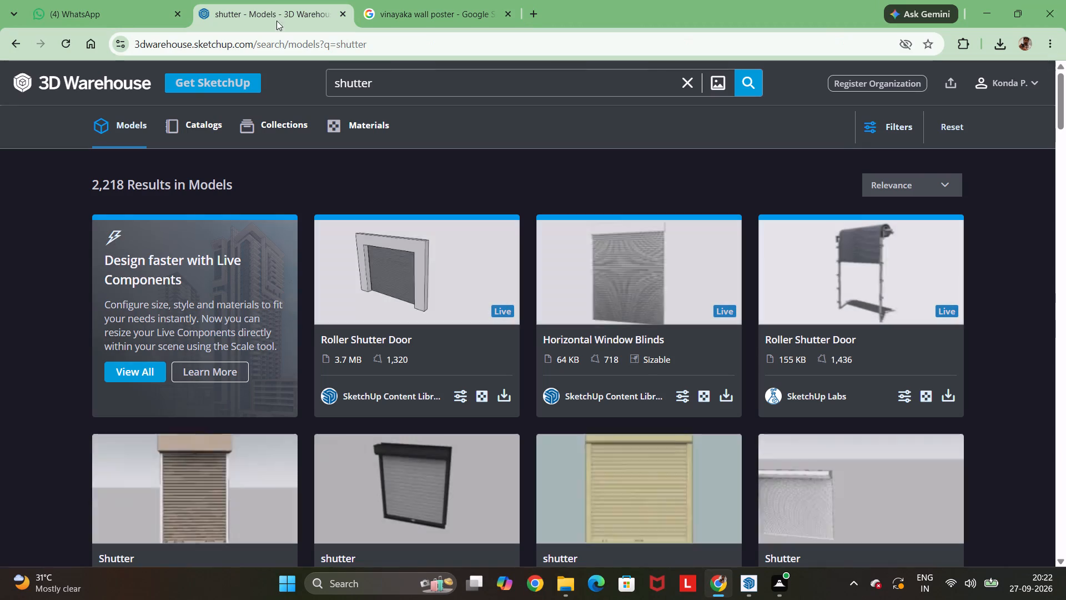
pyautogui.scroll(-3, 482, 239)
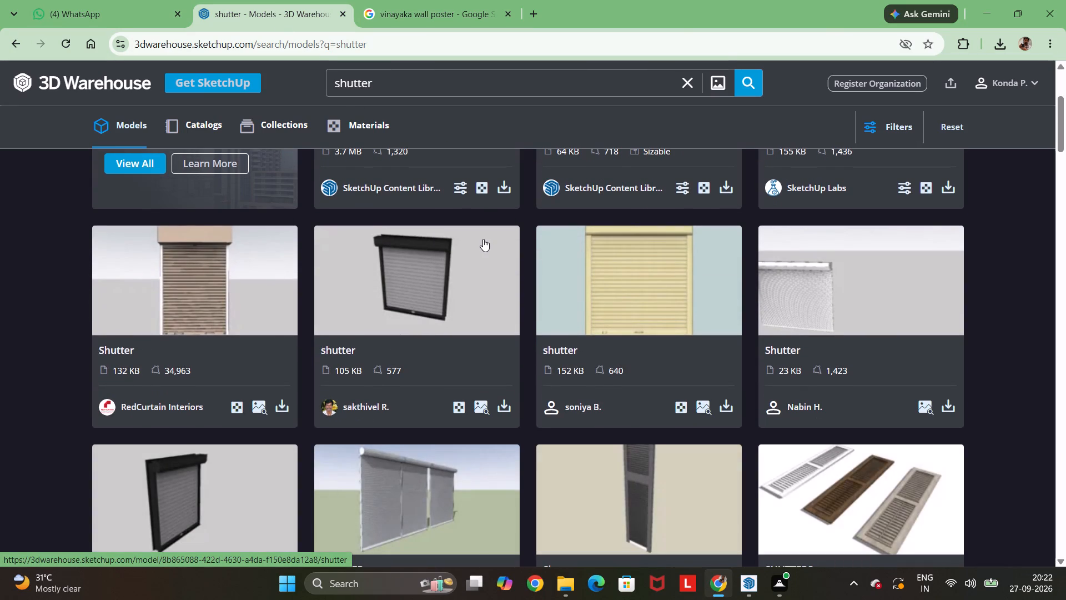
pyautogui.scroll(-3, 483, 239)
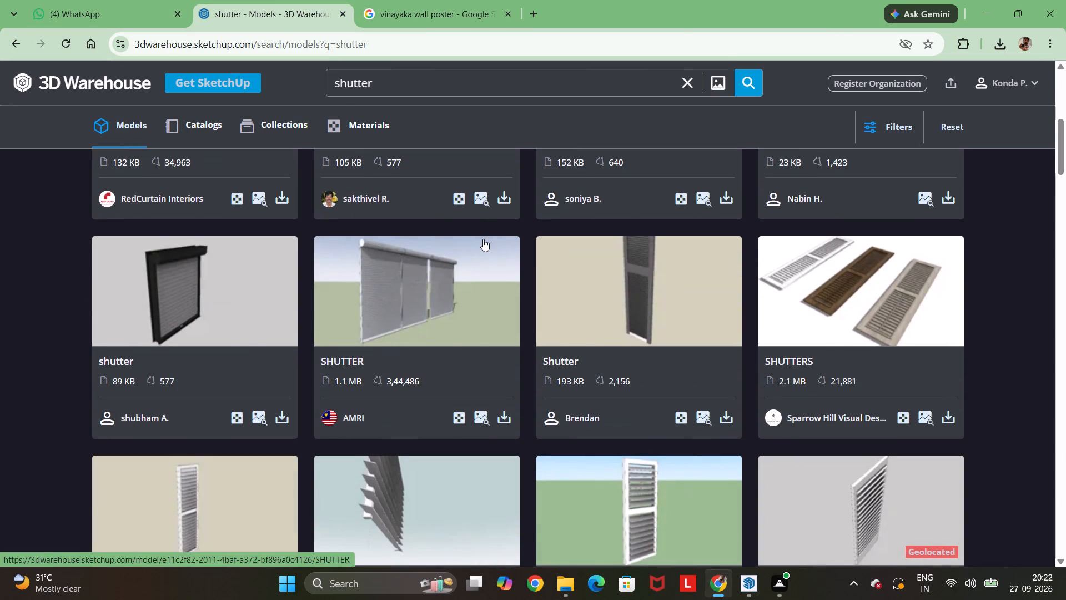
pyautogui.scroll(-6, 483, 239)
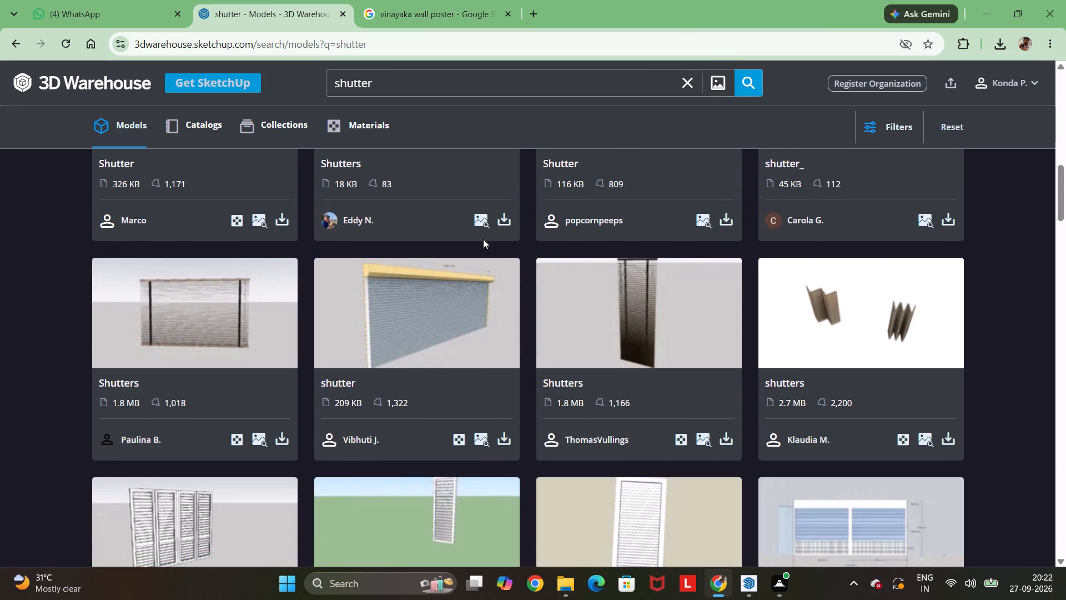
pyautogui.scroll(-7, 483, 239)
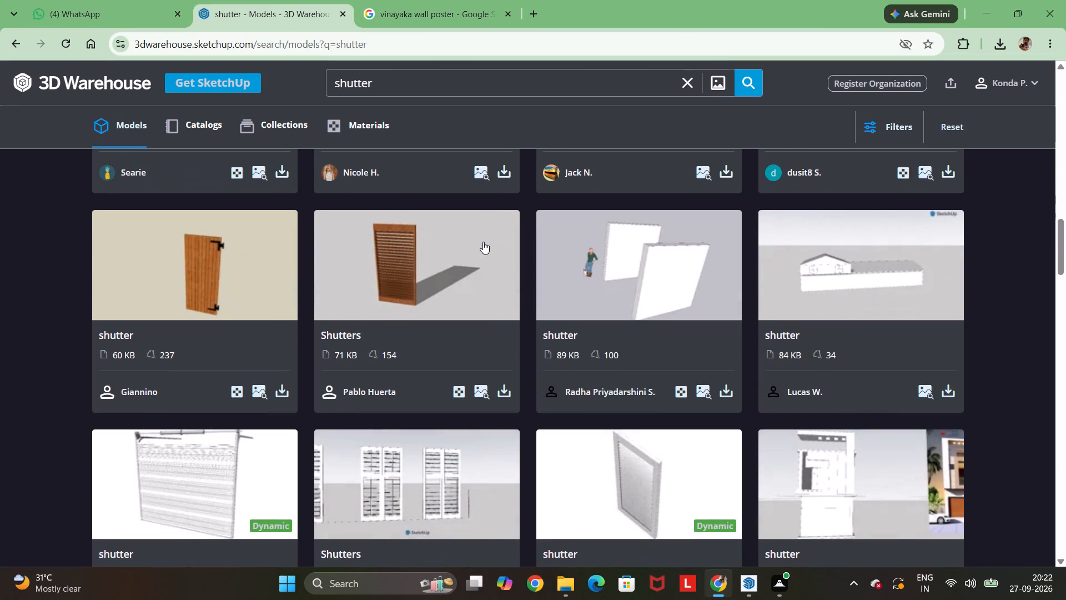
pyautogui.scroll(-10, 483, 242)
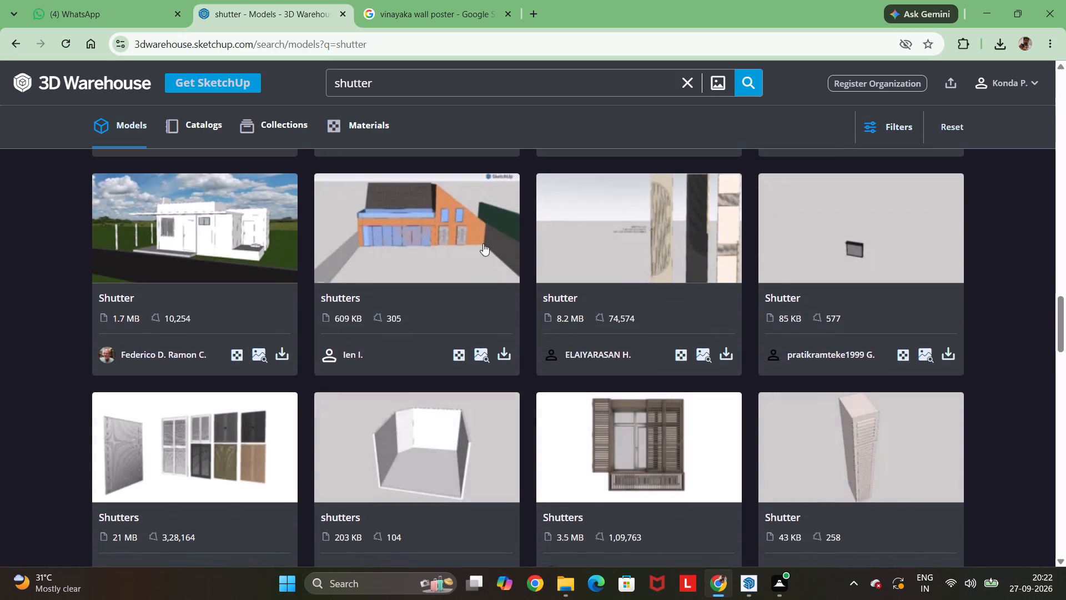
pyautogui.scroll(-12, 483, 243)
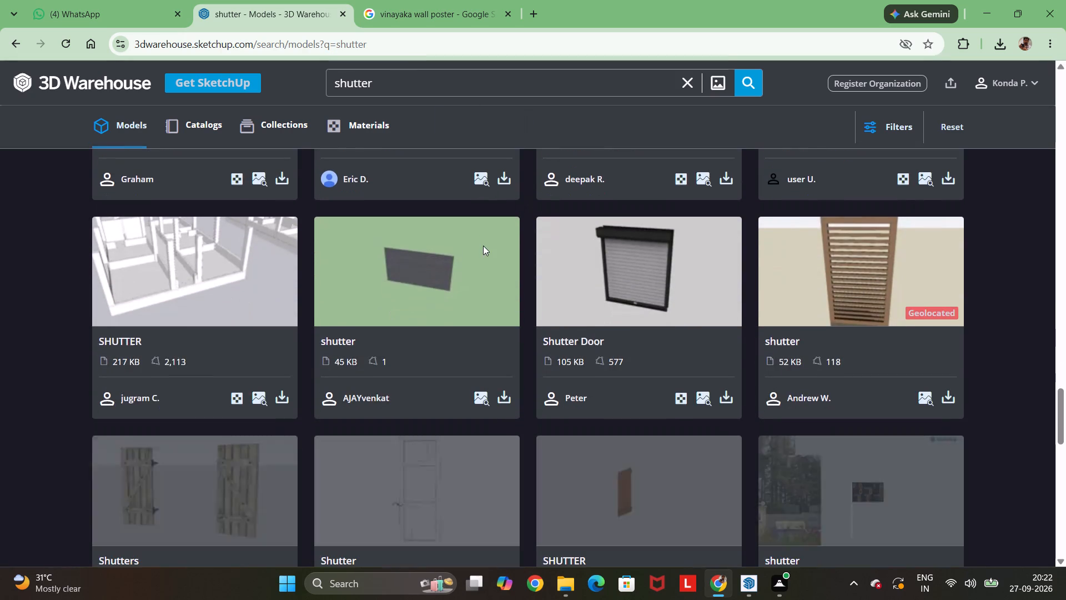
pyautogui.scroll(-8, 483, 246)
pyautogui.scroll(3, 483, 246)
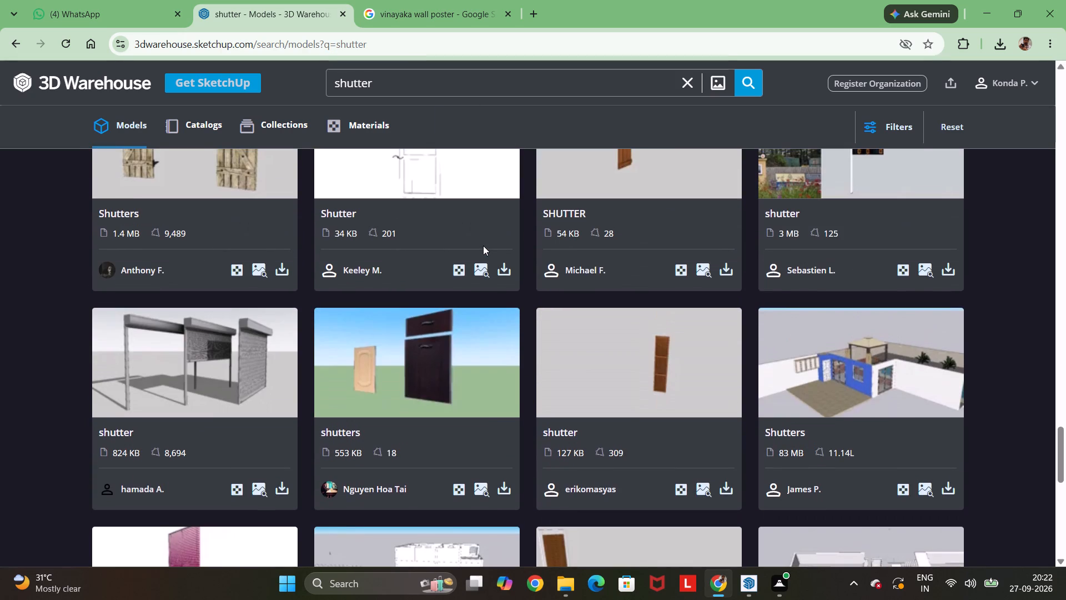
pyautogui.scroll(-3, 483, 246)
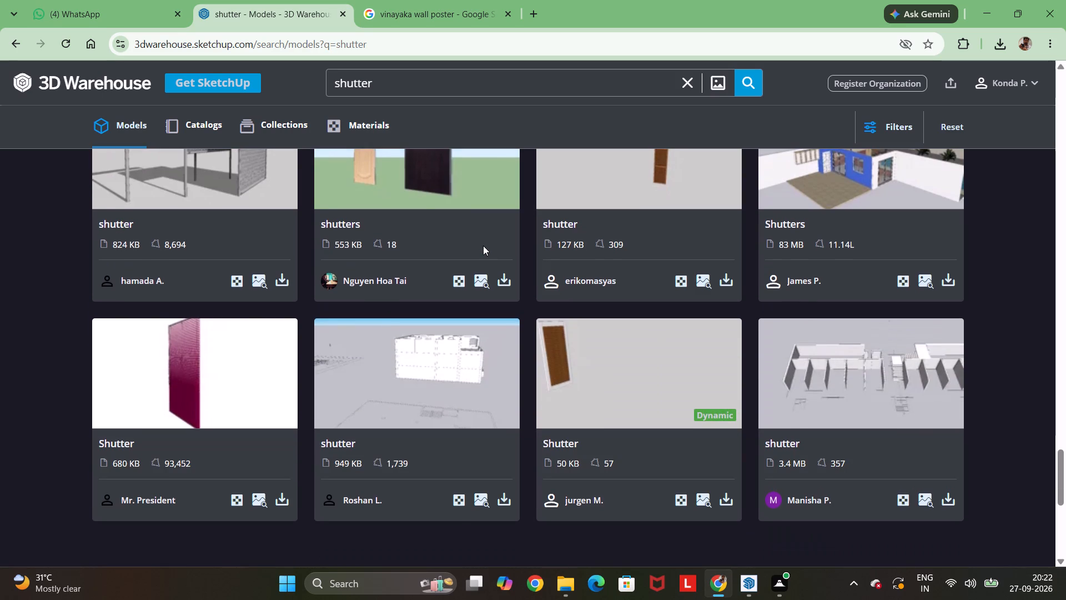
pyautogui.scroll(-4, 455, 322)
pyautogui.click(499, 326)
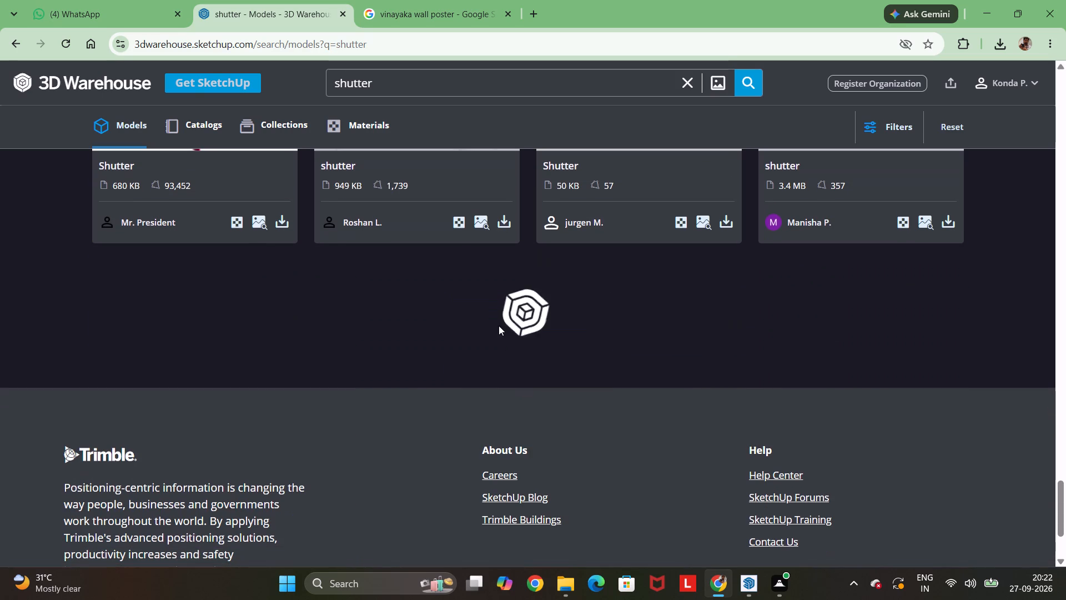
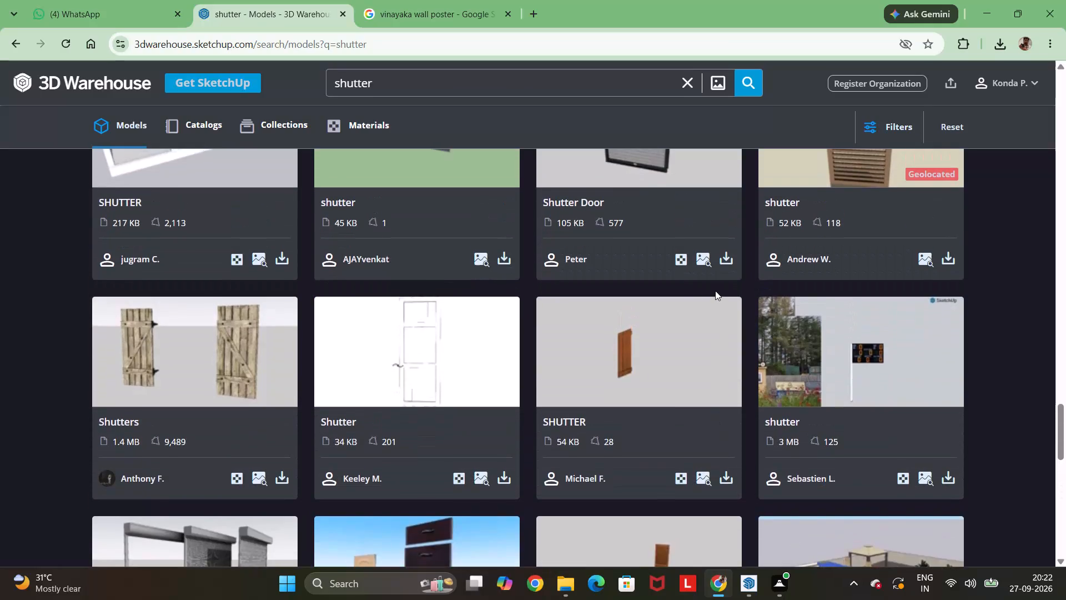
# Look through the remaining 3D Warehouse shutter models and glance at the Ganesha wall art results again.
pyautogui.scroll(-5, 715, 291)
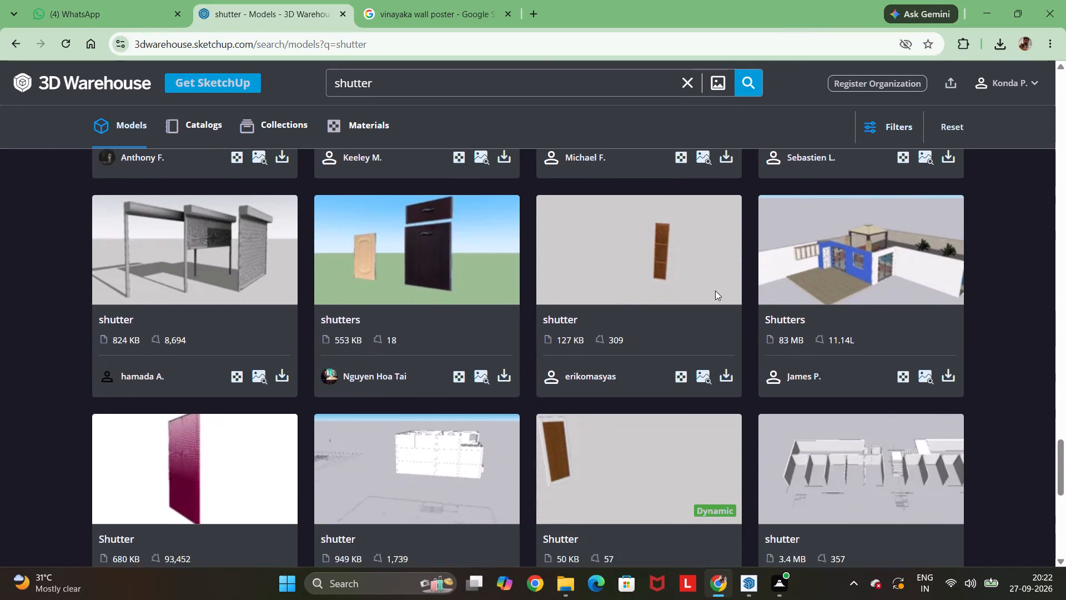
pyautogui.scroll(-7, 715, 291)
pyautogui.scroll(5, 715, 291)
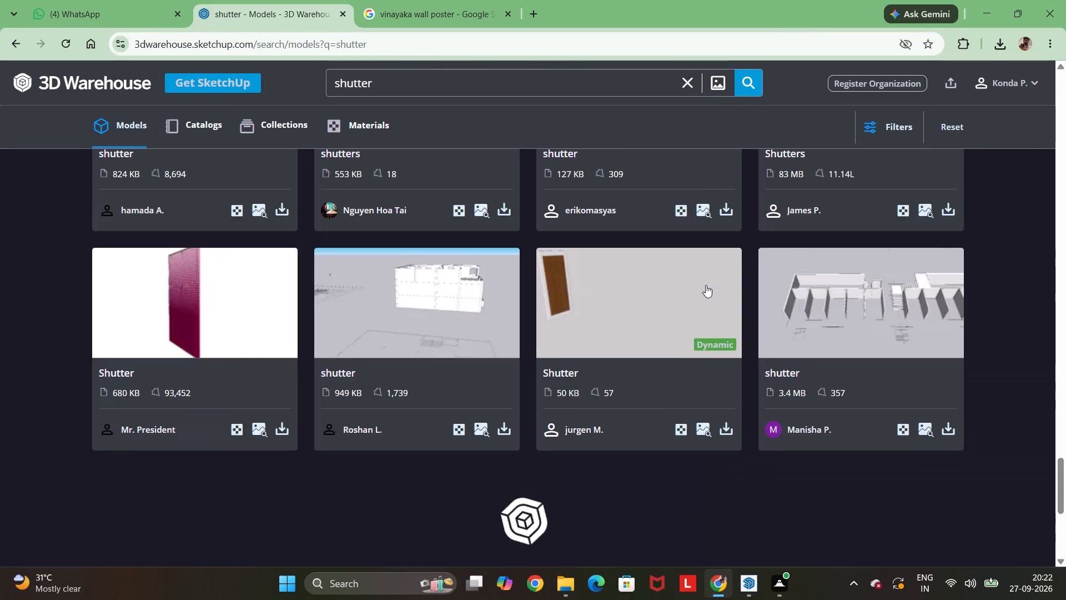
pyautogui.click(476, 0)
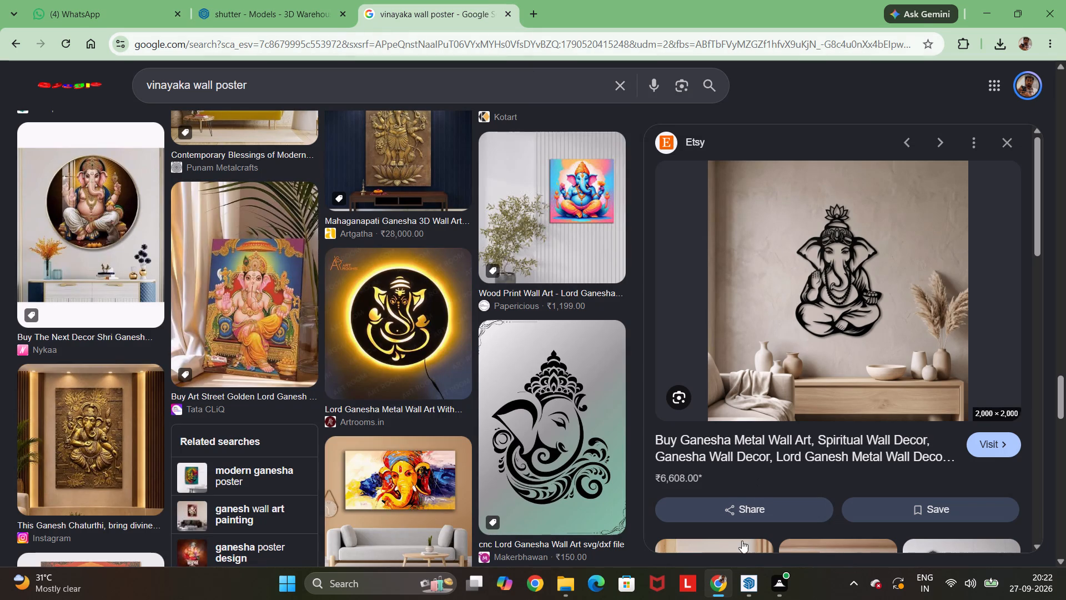
# Switch to SketchUp and open the Wallpapers folder from Desktop > Paints as a material collection.
pyautogui.click(746, 581)
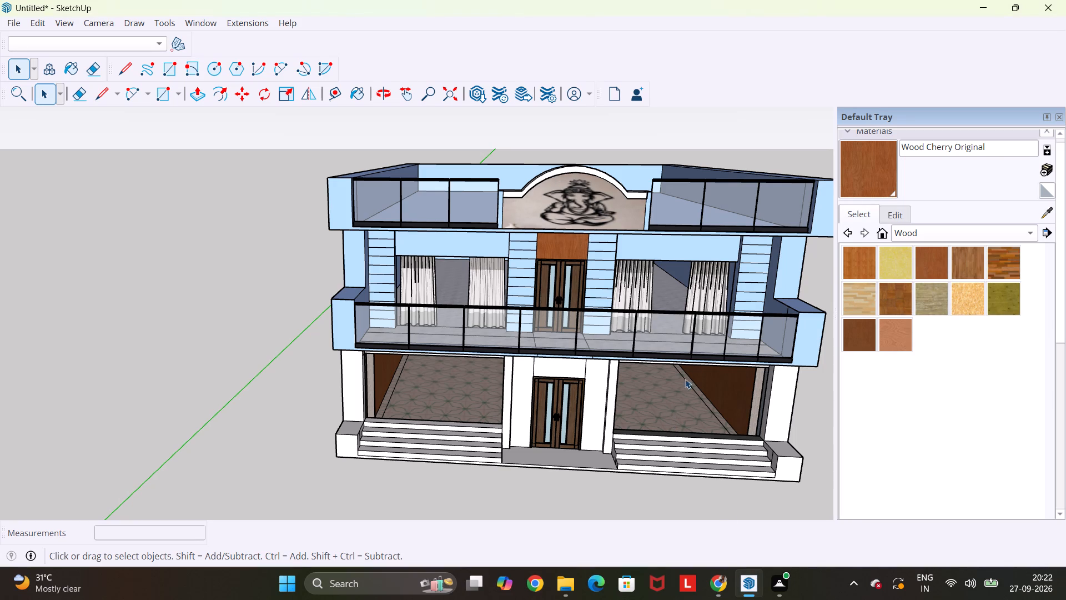
pyautogui.moveTo(711, 389); pyautogui.dragTo(733, 373, button='middle')
pyautogui.scroll(5, 778, 393)
pyautogui.scroll(5, 702, 362)
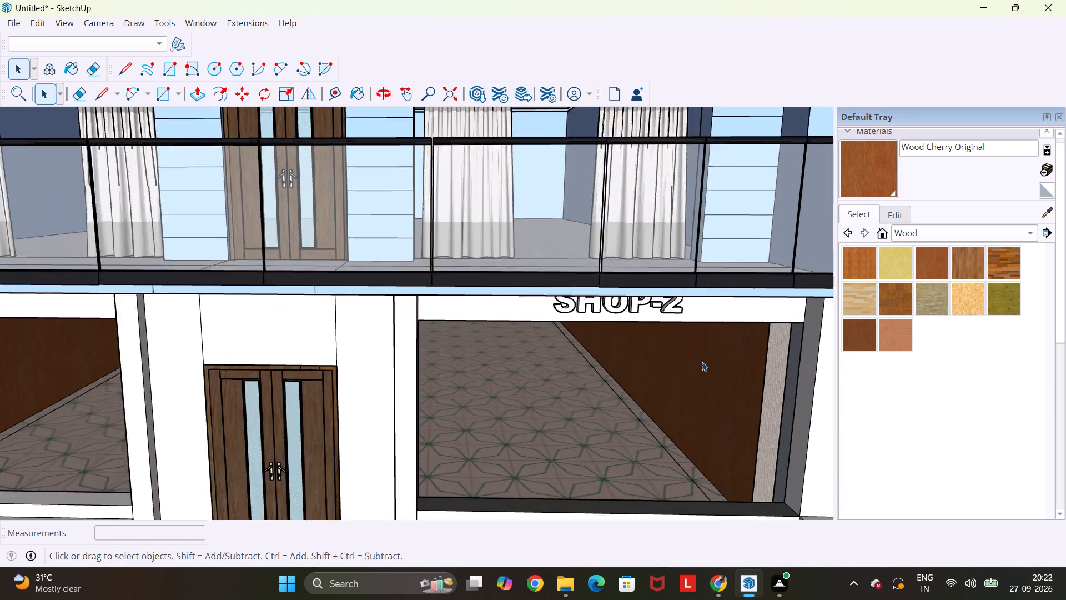
pyautogui.click(1053, 226)
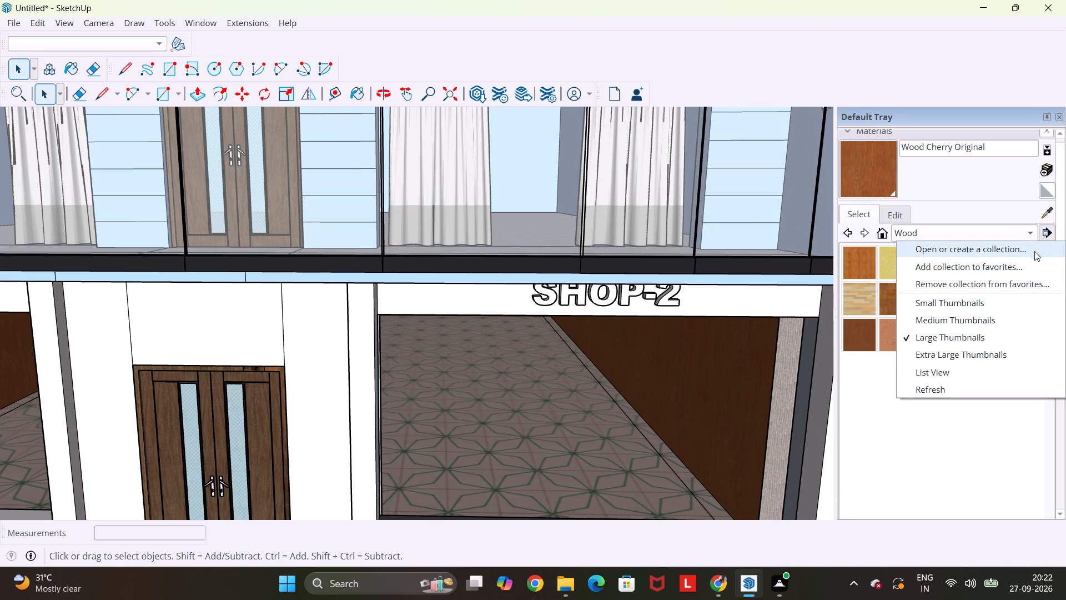
pyautogui.click(959, 253)
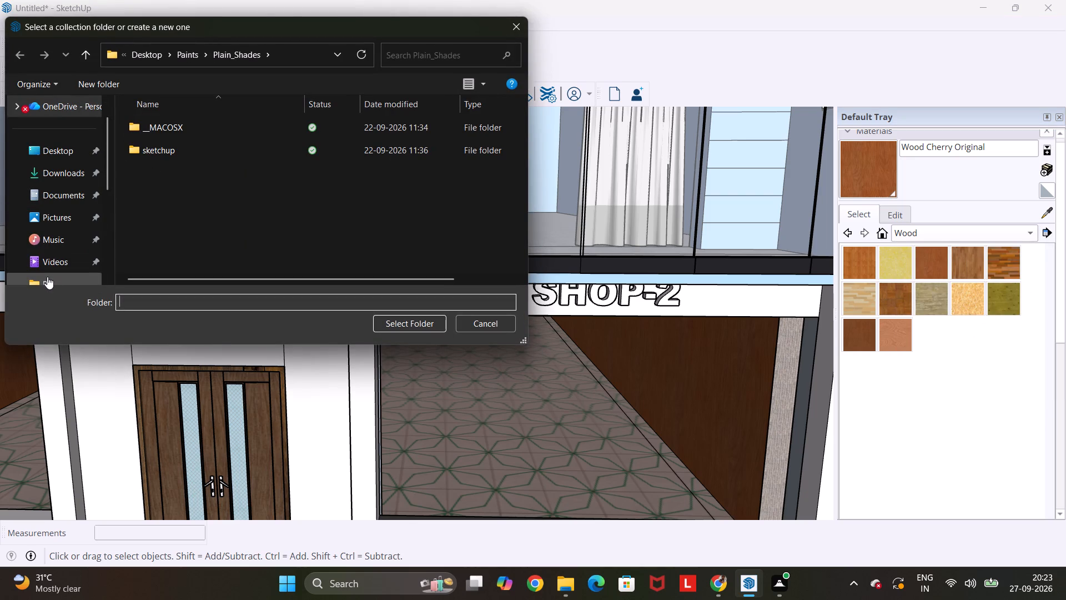
pyautogui.scroll(-2, 47, 253)
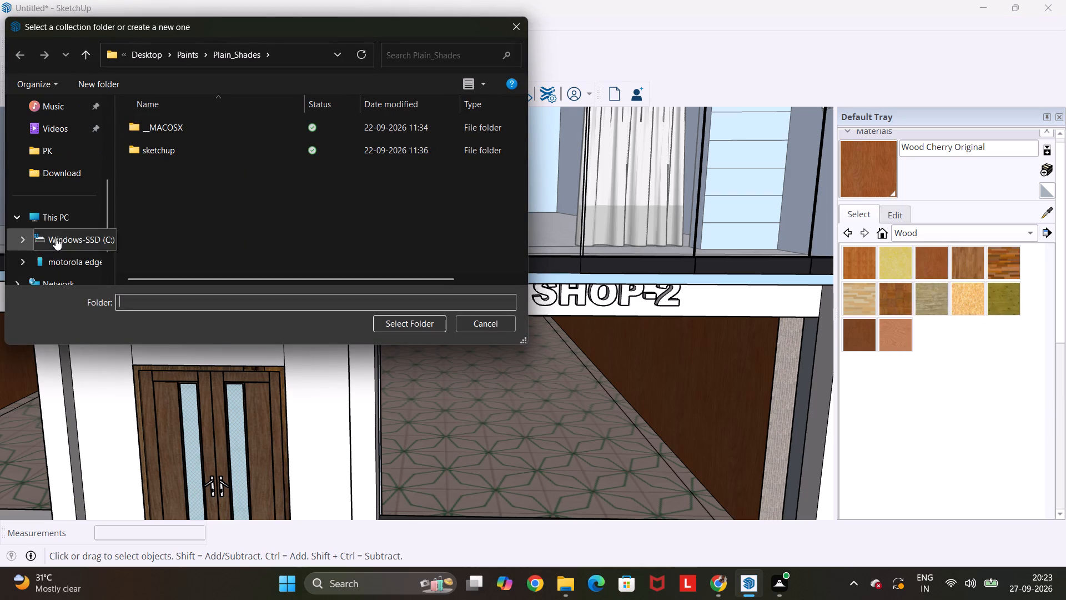
pyautogui.scroll(5, 54, 130)
pyautogui.click(56, 173)
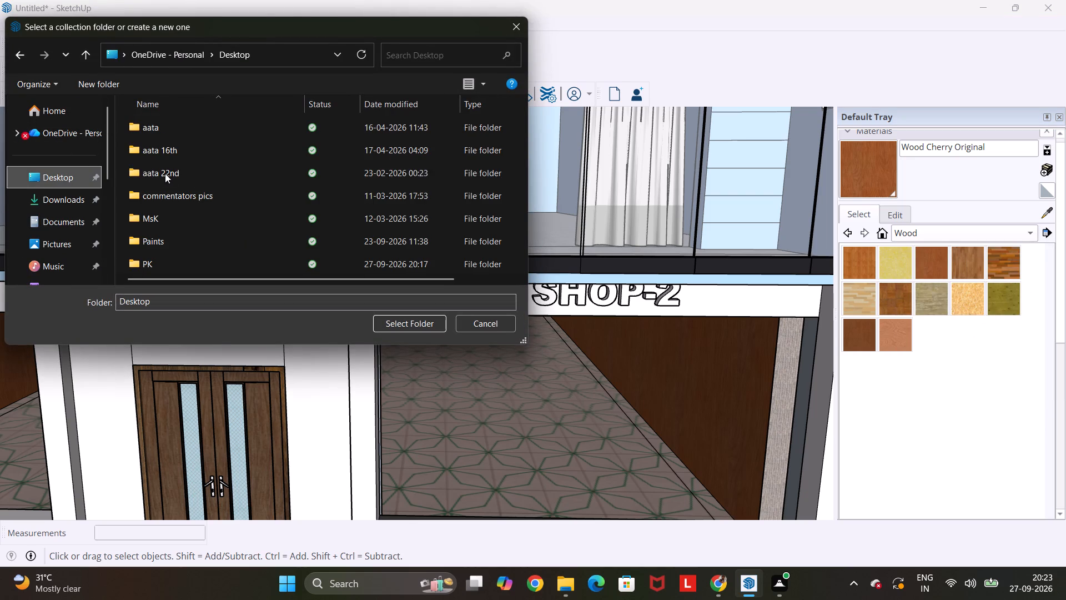
pyautogui.scroll(-1, 204, 216)
pyautogui.doubleClick(180, 233)
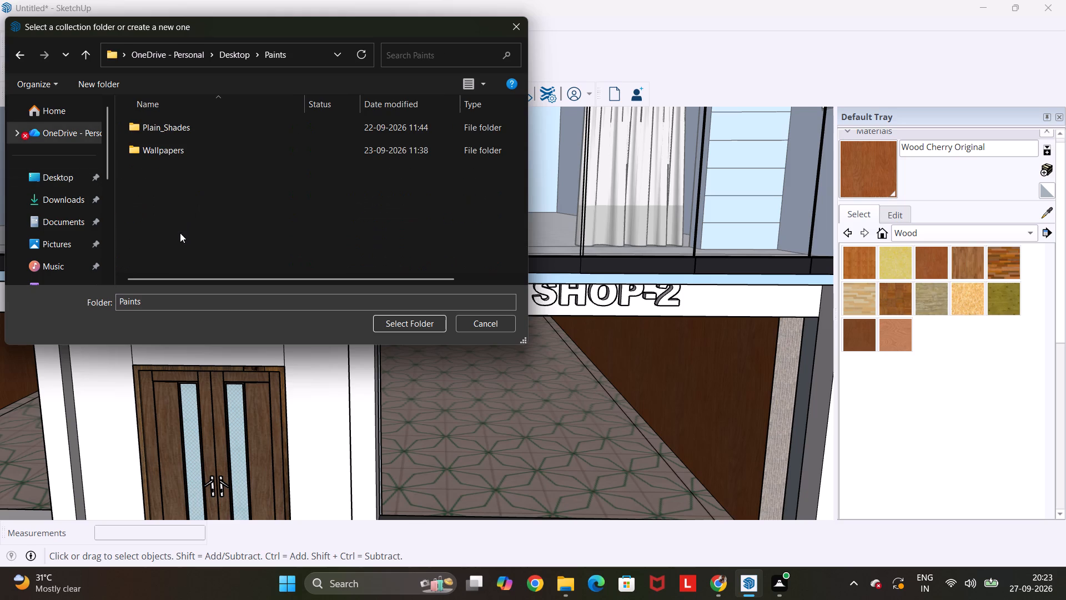
pyautogui.doubleClick(204, 153)
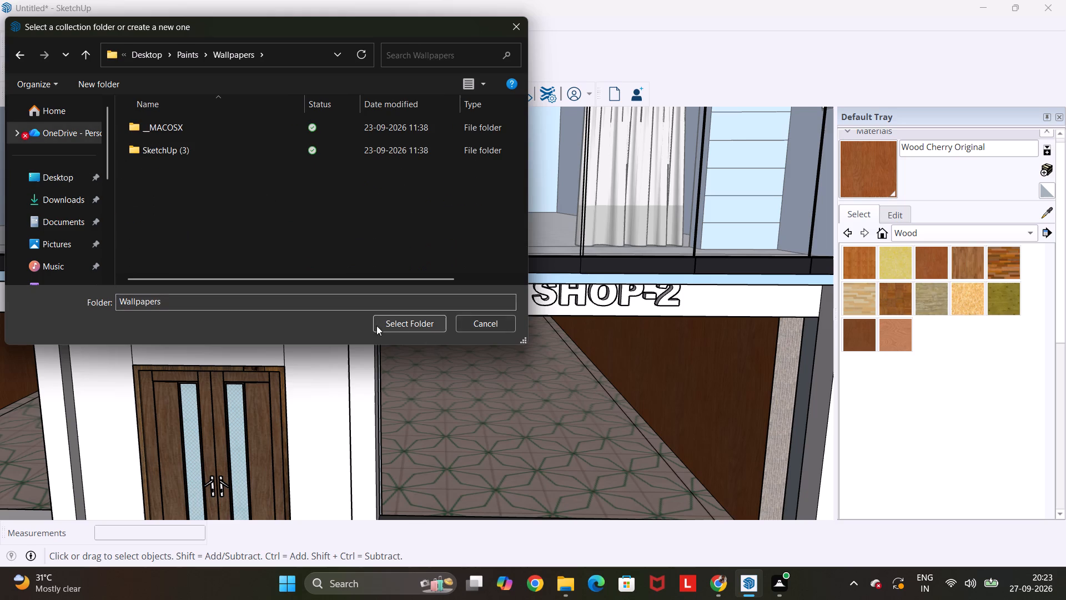
pyautogui.click(384, 323)
# Paint the SHOP-2 interior walls and their narrow corner strips with NILAYA CITY GLAM 32602 ROLL B75 from the City Glam wallpapers.
pyautogui.click(889, 268)
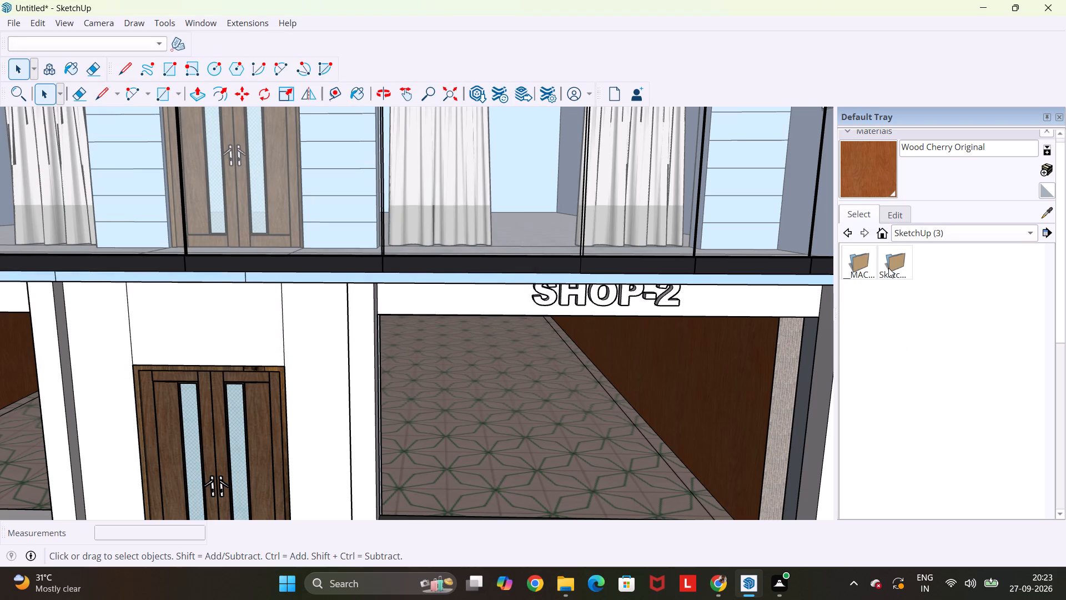
pyautogui.doubleClick(899, 267)
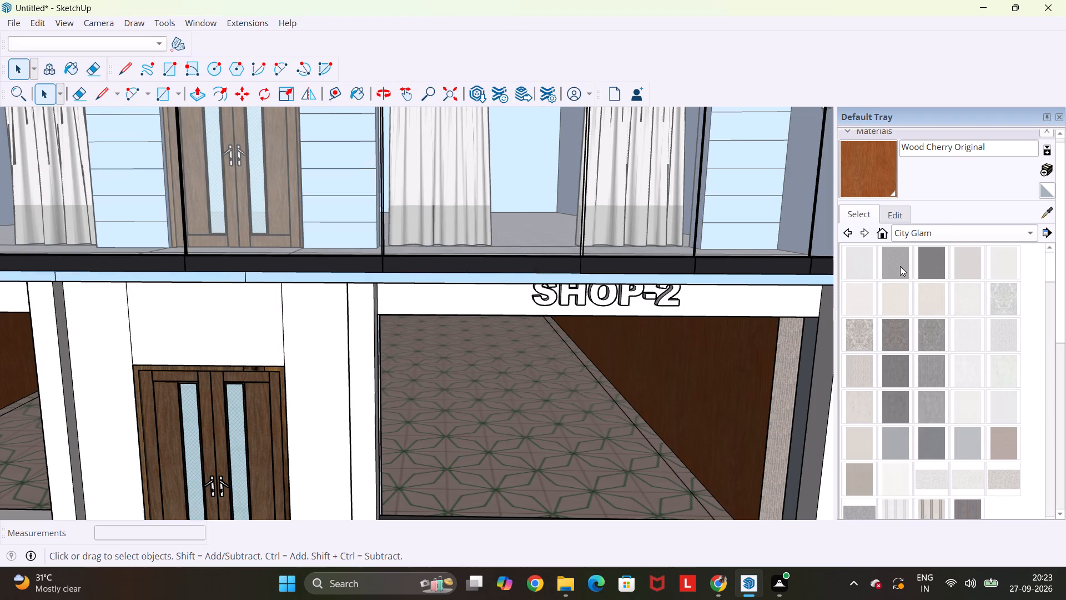
pyautogui.click(1004, 296)
pyautogui.click(734, 367)
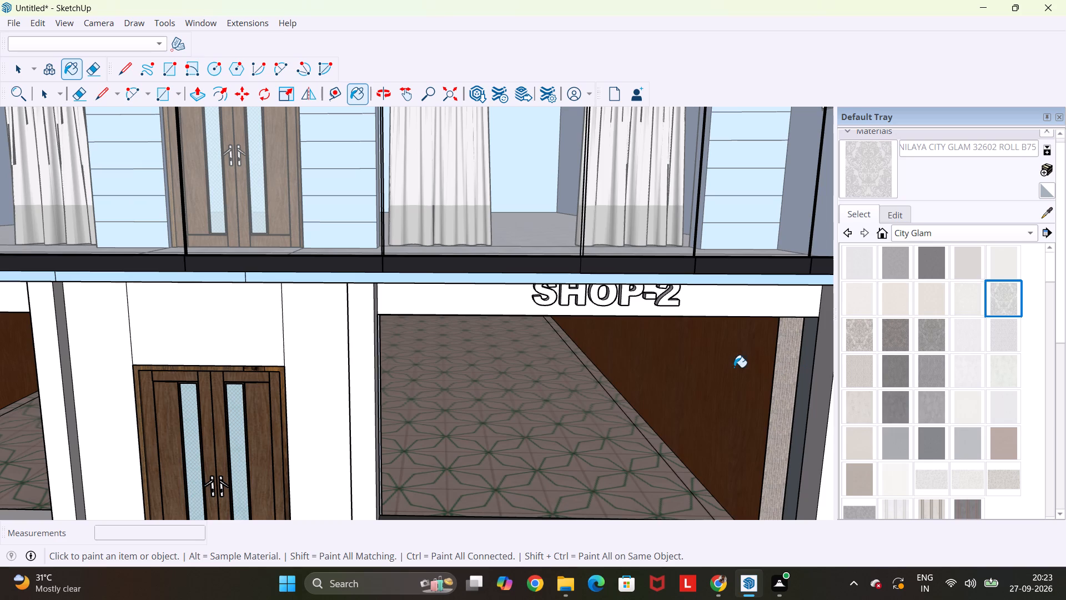
pyautogui.scroll(15, 732, 371)
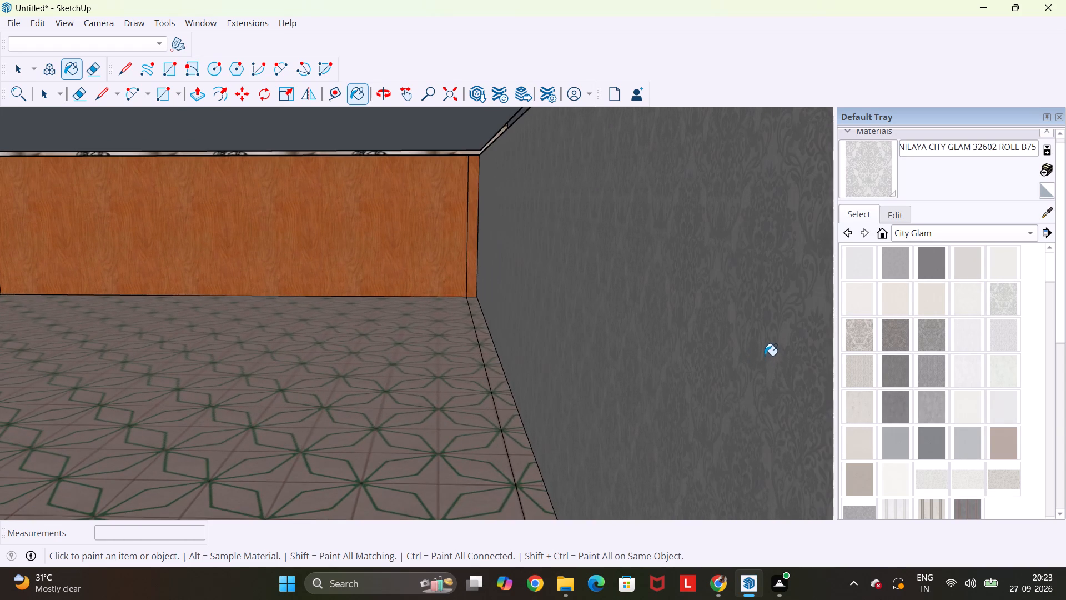
pyautogui.moveTo(764, 355); pyautogui.dragTo(605, 366, button='middle')
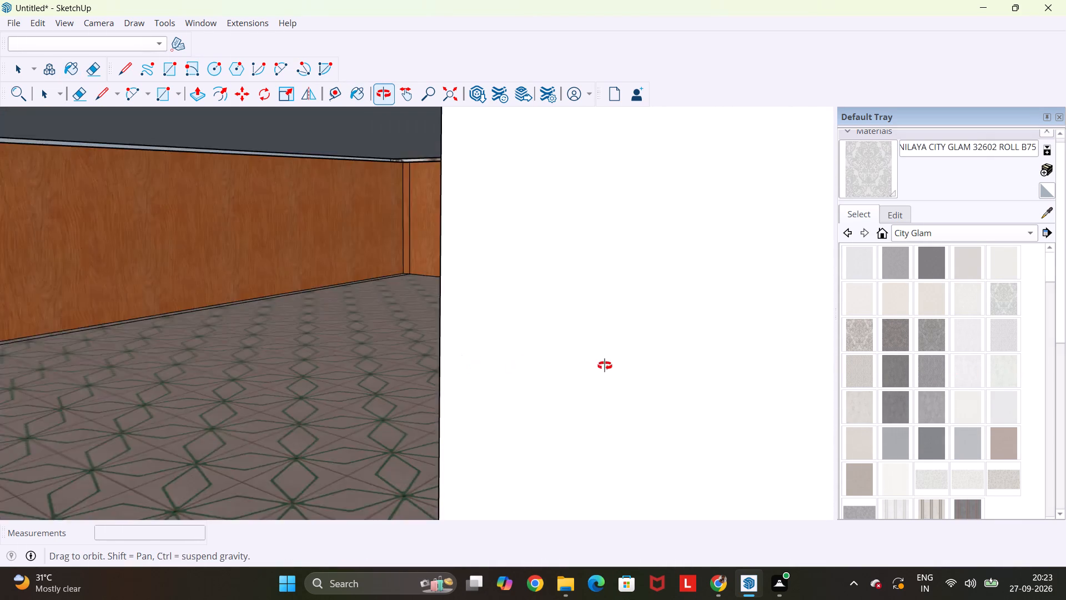
pyautogui.moveTo(605, 366); pyautogui.dragTo(700, 349, button='middle')
pyautogui.click(449, 259)
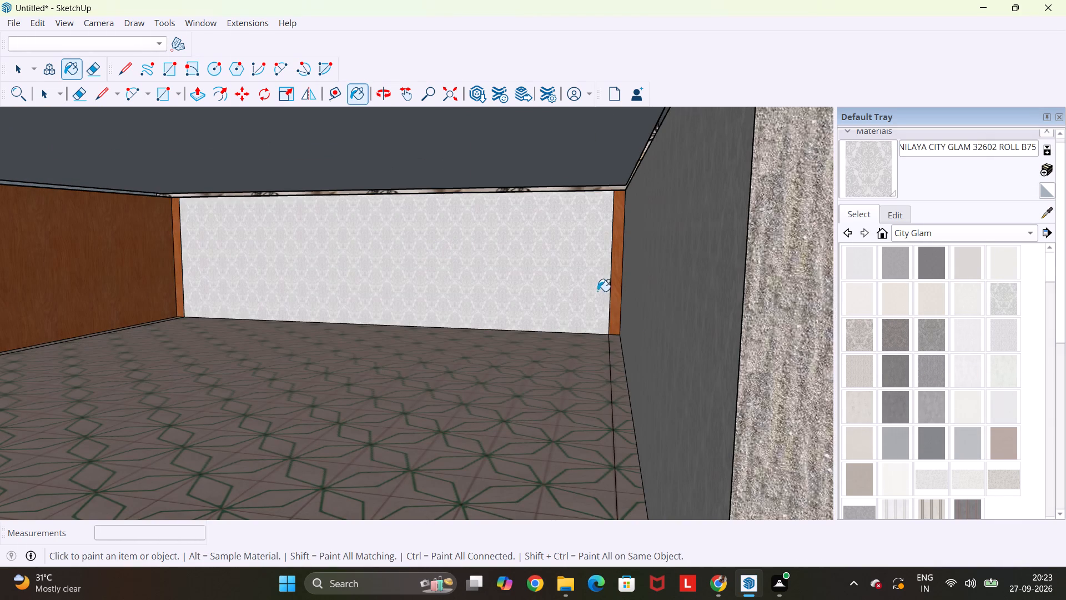
pyautogui.scroll(4, 616, 283)
pyautogui.click(610, 273)
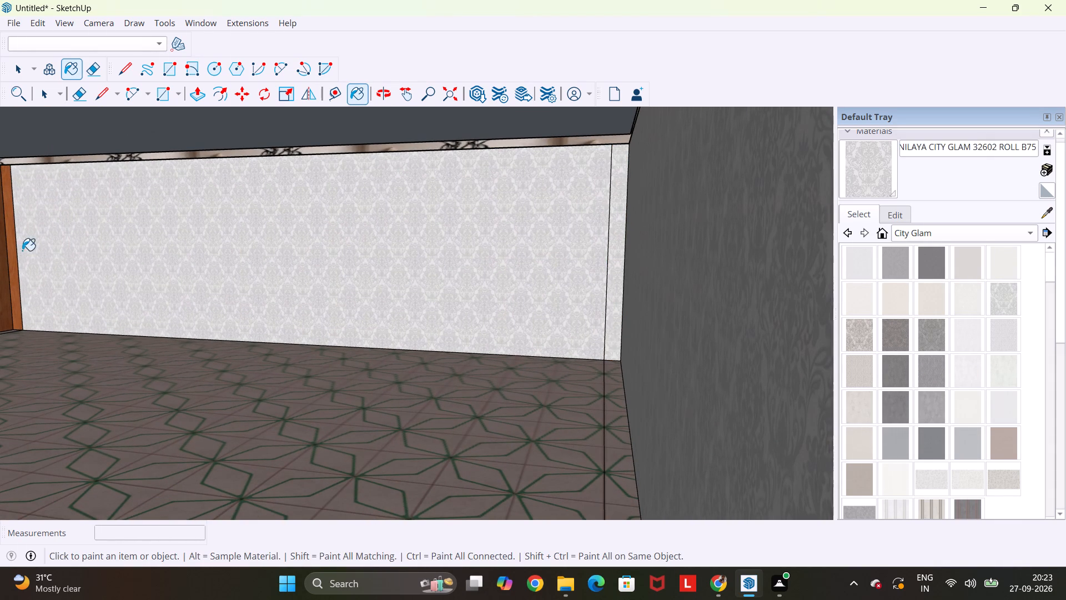
pyautogui.click(8, 256)
pyautogui.click(9, 257)
pyautogui.click(4, 258)
# Paint the interior wall of the upper-floor room above SHOP-2 with NILAYA CITY GLAM 32615 ROLL B75.
pyautogui.scroll(-4, 4, 258)
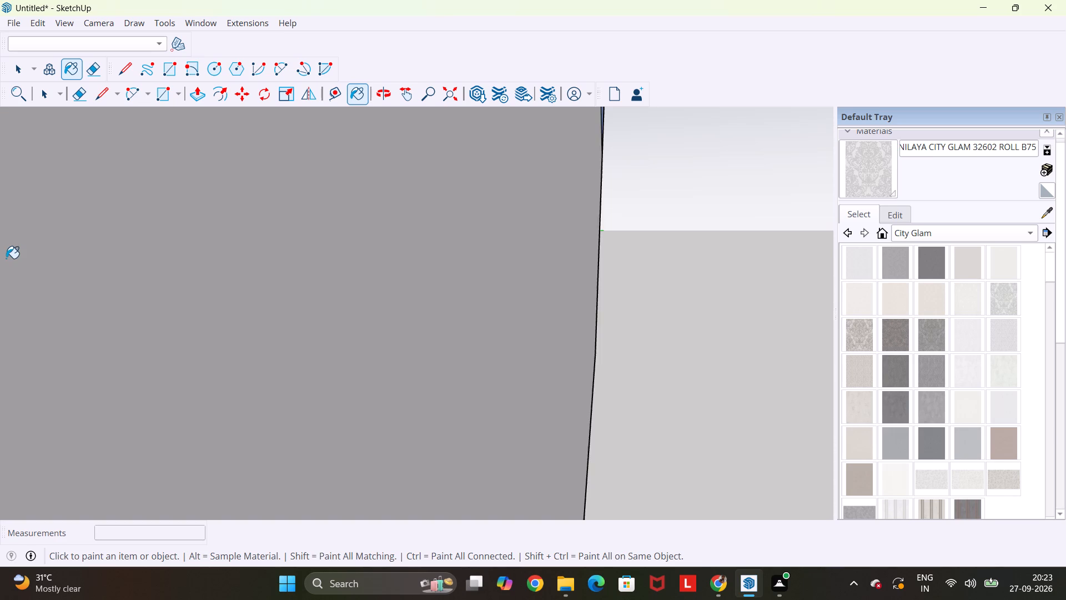
pyautogui.scroll(-20, 6, 258)
pyautogui.scroll(-20, 6, 258)
pyautogui.scroll(-6, 6, 258)
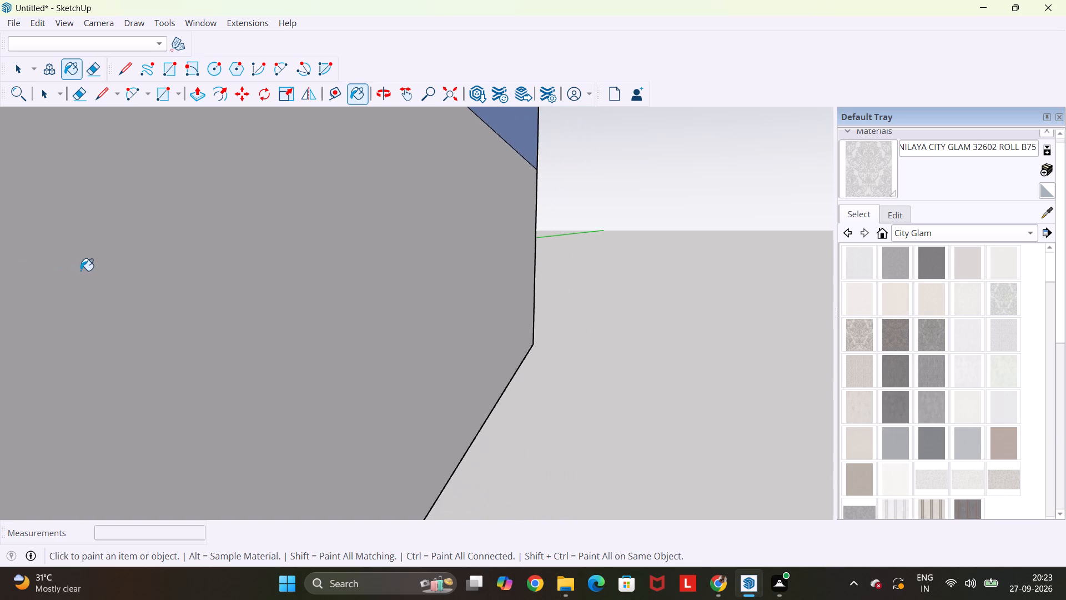
pyautogui.scroll(-20, 81, 271)
pyautogui.scroll(-13, 81, 271)
pyautogui.moveTo(32, 290); pyautogui.dragTo(168, 306, button='middle')
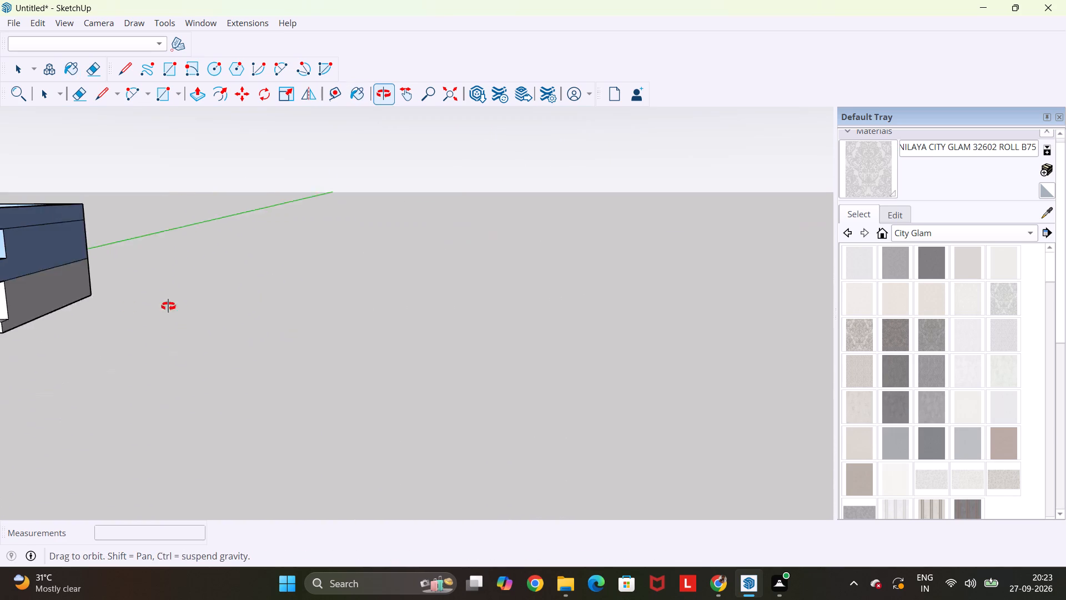
pyautogui.moveTo(168, 306); pyautogui.dragTo(192, 304, button='middle')
pyautogui.moveTo(0, 302); pyautogui.dragTo(69, 289, button='middle')
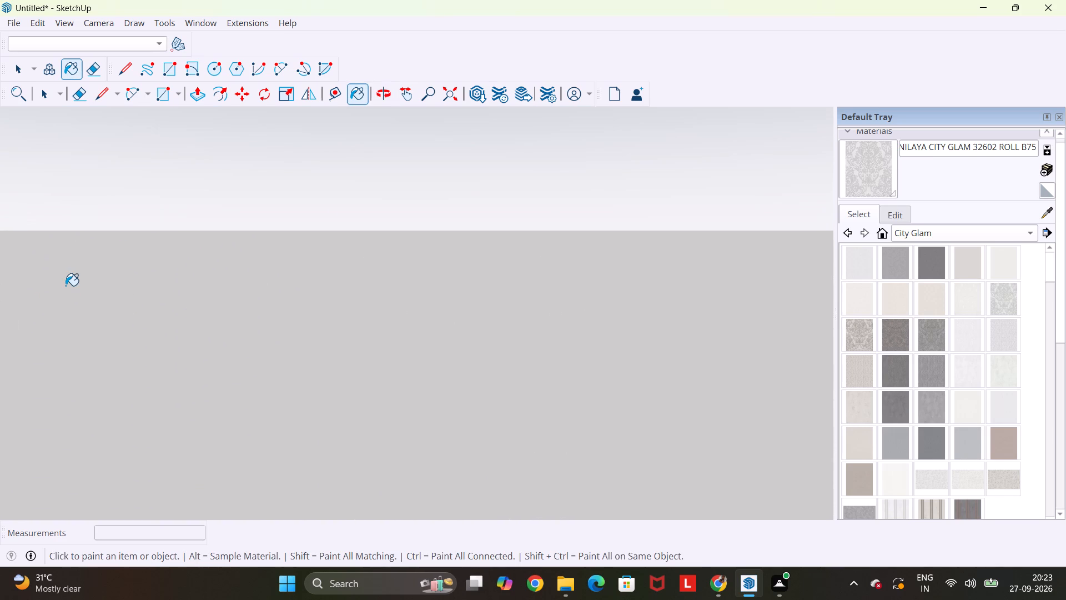
pyautogui.keyDown('shift'); pyautogui.moveTo(66, 286); pyautogui.dragTo(666, 282, button='middle'); pyautogui.keyUp('shift')
pyautogui.scroll(-4, 643, 267)
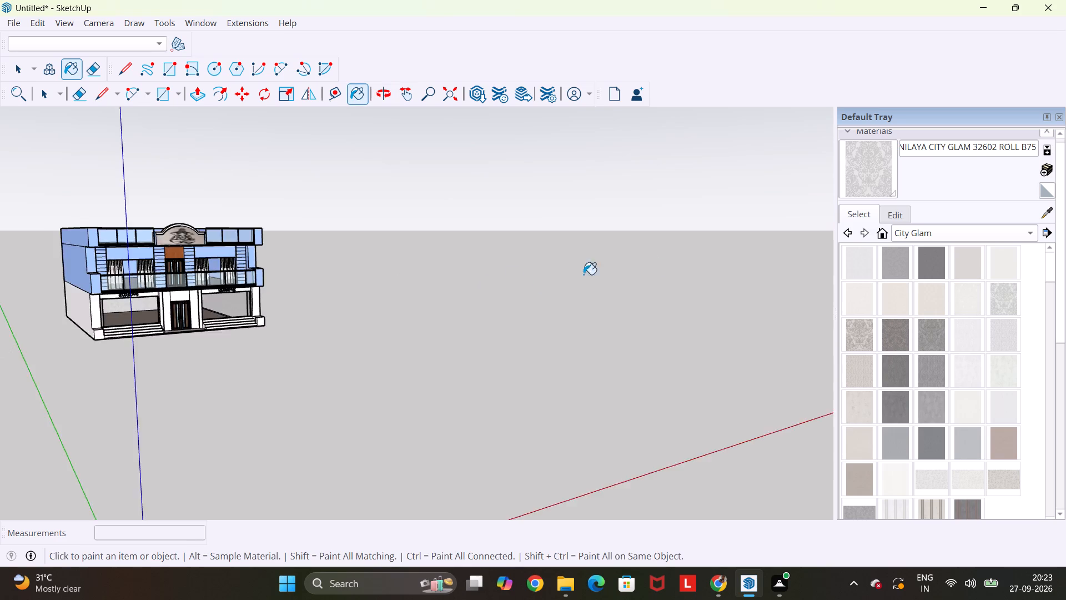
pyautogui.scroll(-8, 584, 274)
pyautogui.moveTo(329, 311); pyautogui.dragTo(242, 314, button='middle')
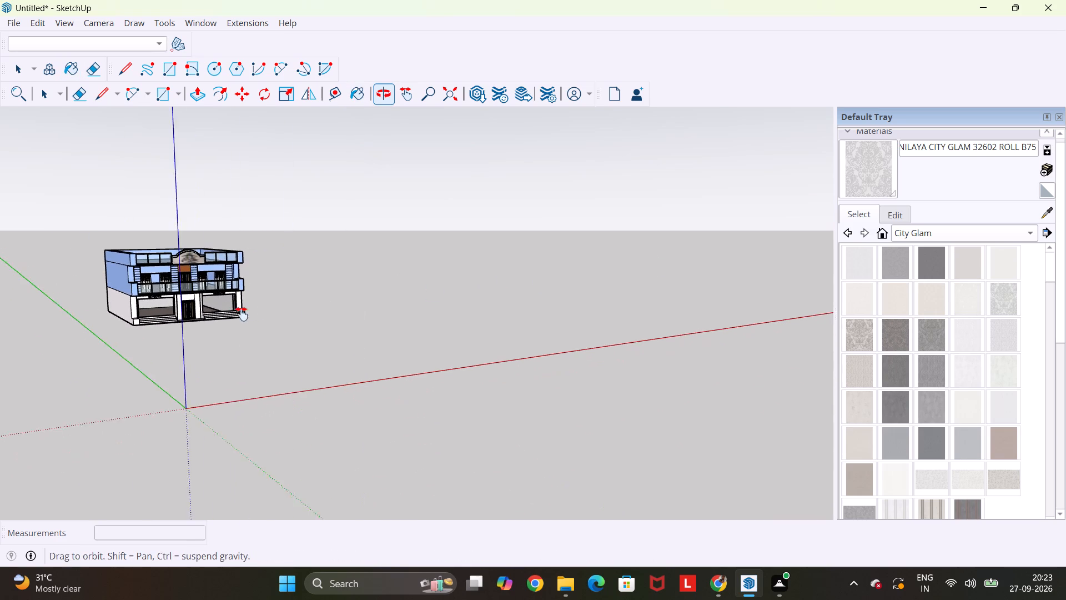
pyautogui.moveTo(242, 314); pyautogui.dragTo(239, 313, button='middle')
pyautogui.scroll(20, 199, 299)
pyautogui.scroll(3, 199, 299)
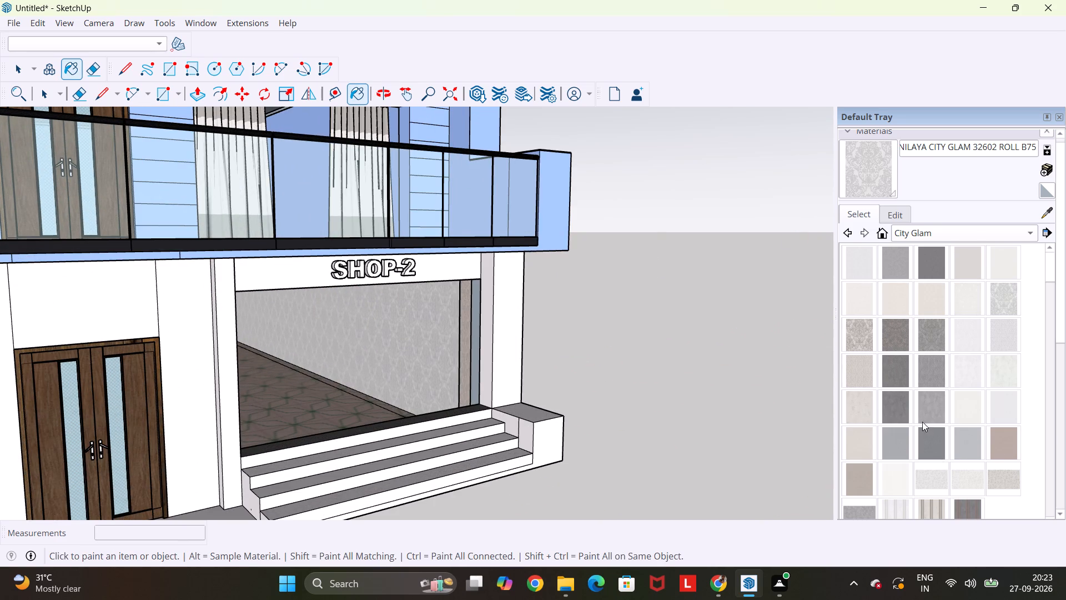
pyautogui.click(926, 408)
pyautogui.scroll(1, 359, 147)
pyautogui.moveTo(358, 147); pyautogui.dragTo(366, 234, button='middle')
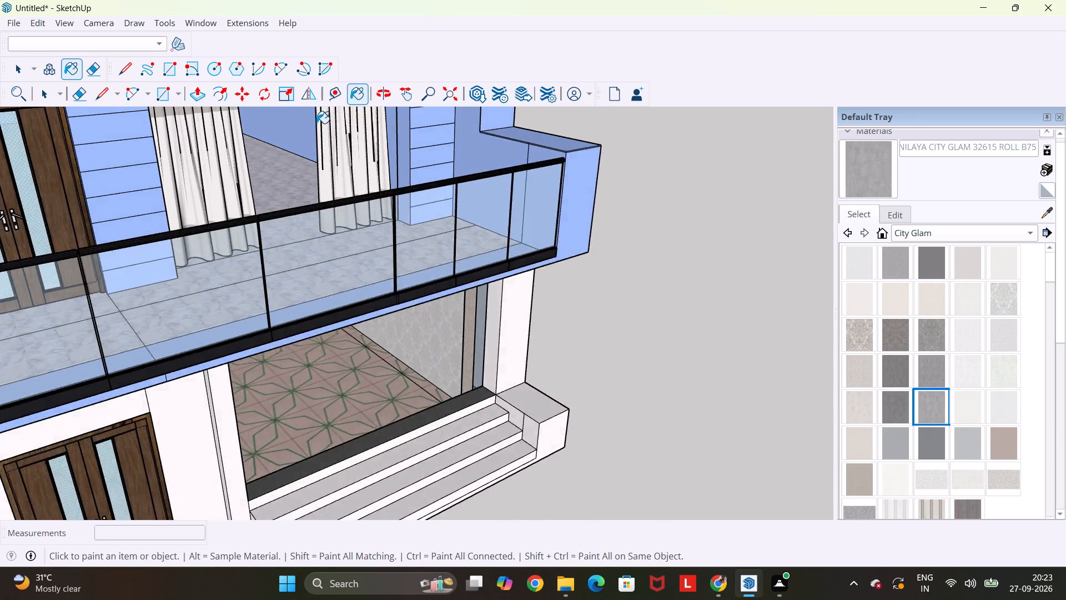
pyautogui.scroll(3, 316, 122)
pyautogui.click(298, 125)
pyautogui.scroll(-10, 298, 126)
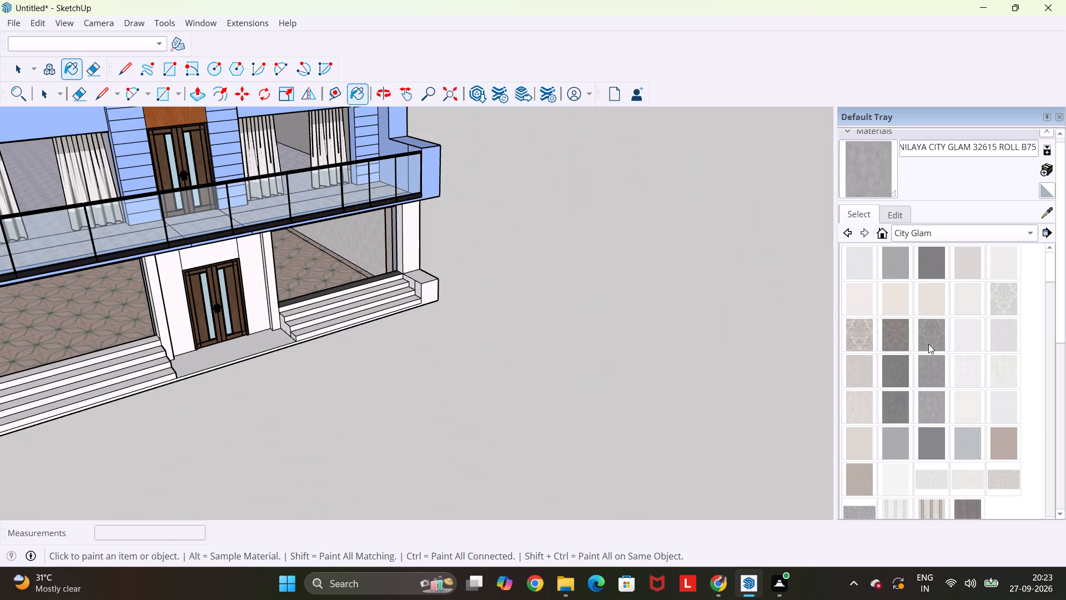
# Repaint the interior wall of the upper-floor room above SHOP-2 with NILAYA EQUINOX FD25761 ROLL F75 from the Equinox wallpapers.
pyautogui.scroll(-5, 1001, 352)
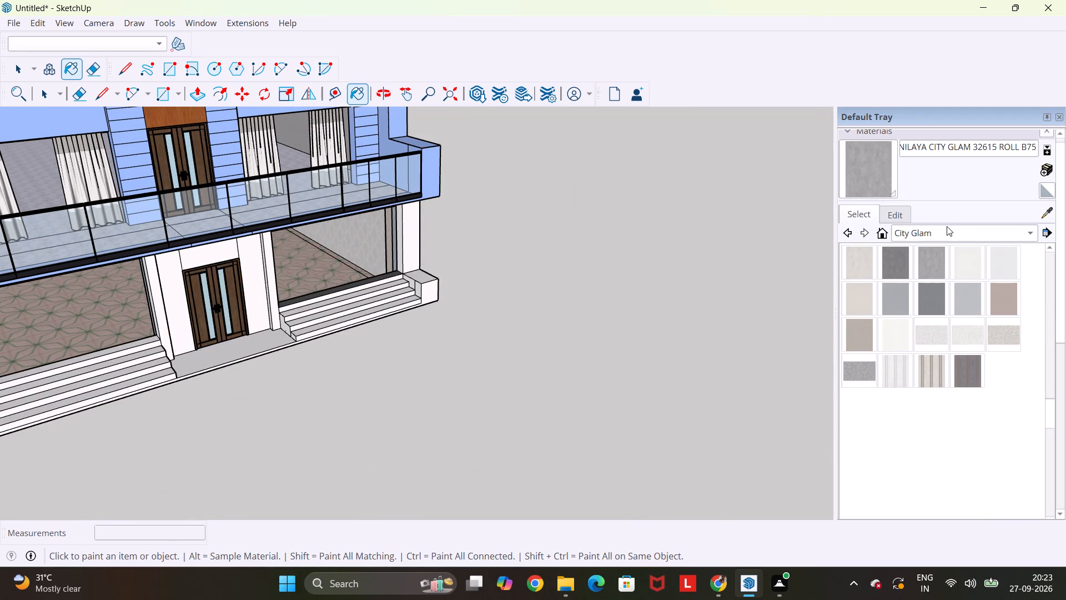
pyautogui.click(952, 231)
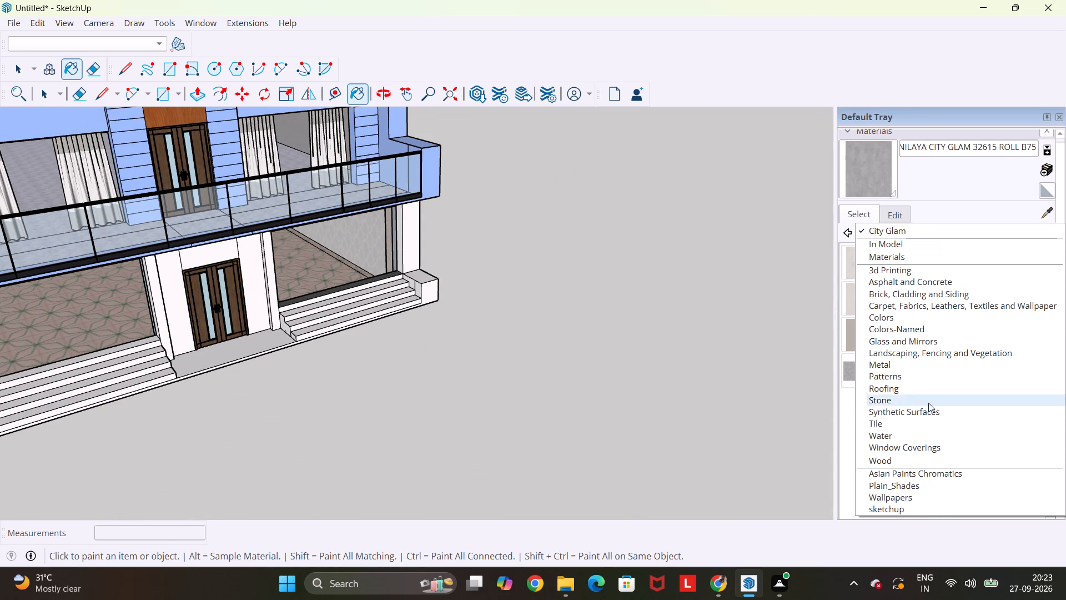
pyautogui.click(933, 500)
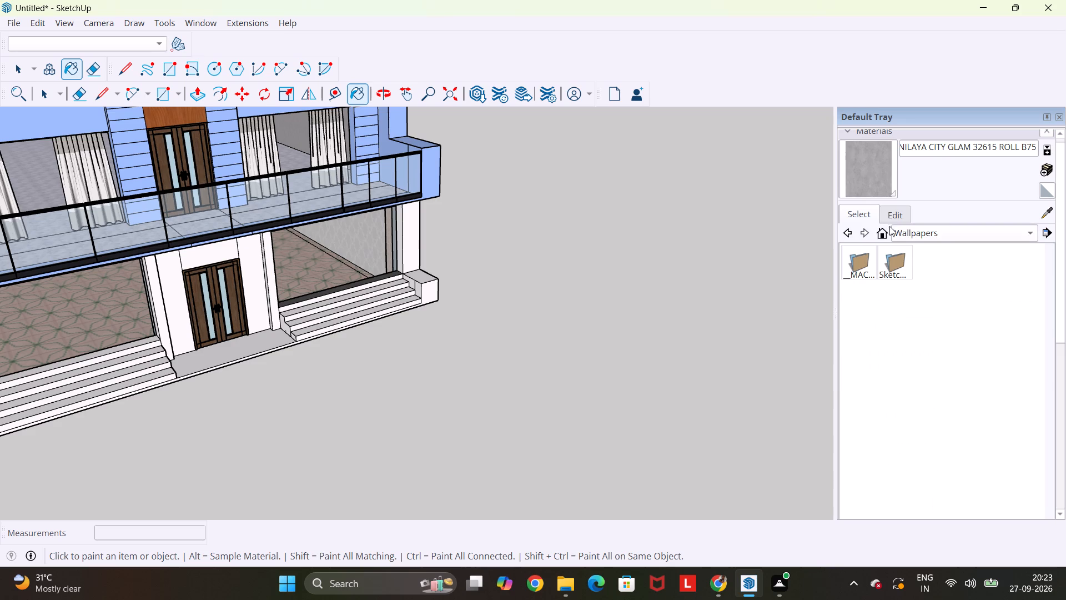
pyautogui.doubleClick(896, 268)
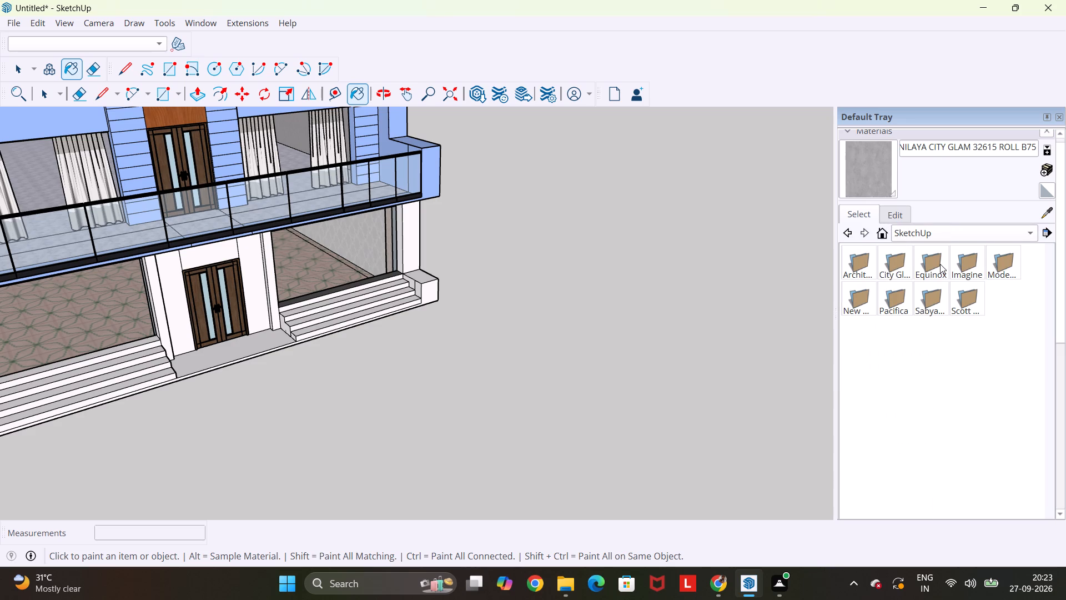
pyautogui.doubleClick(940, 264)
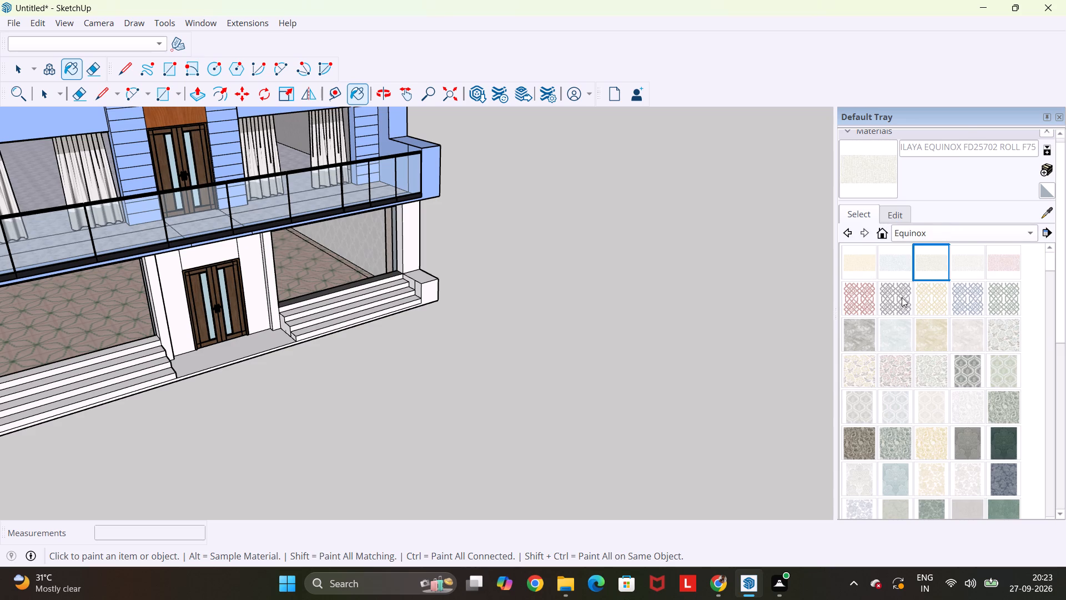
pyautogui.scroll(-1, 905, 308)
pyautogui.scroll(-6, 917, 352)
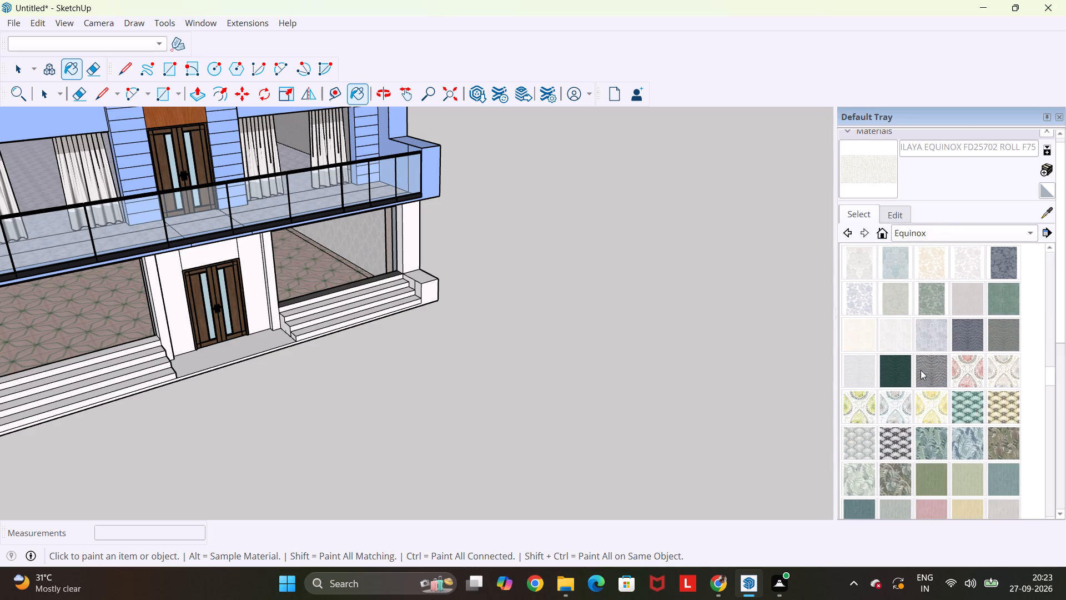
pyautogui.scroll(-5, 921, 370)
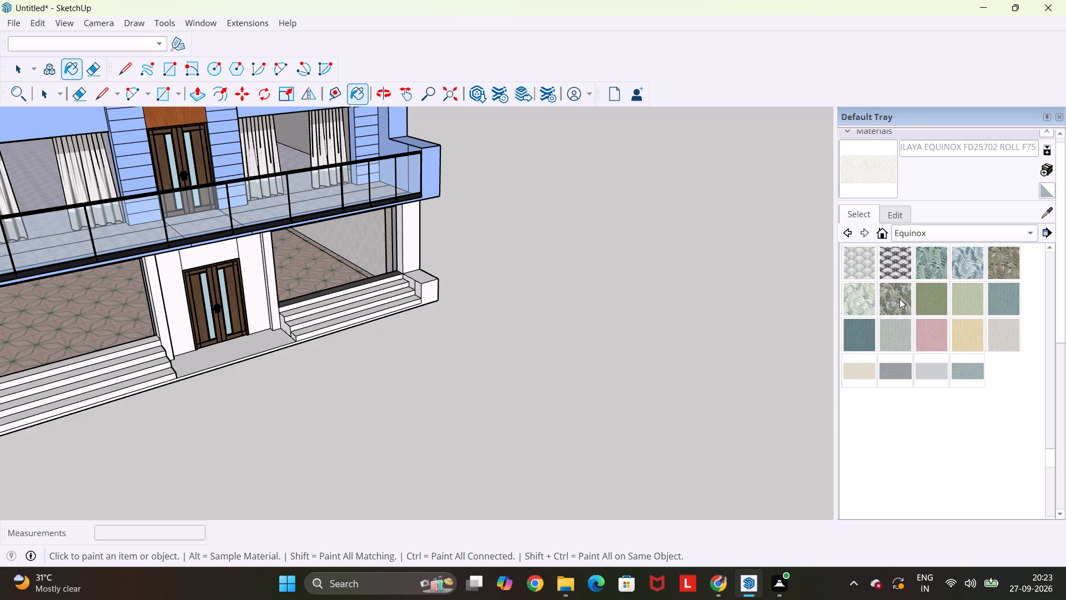
pyautogui.click(899, 299)
pyautogui.click(872, 294)
pyautogui.click(892, 296)
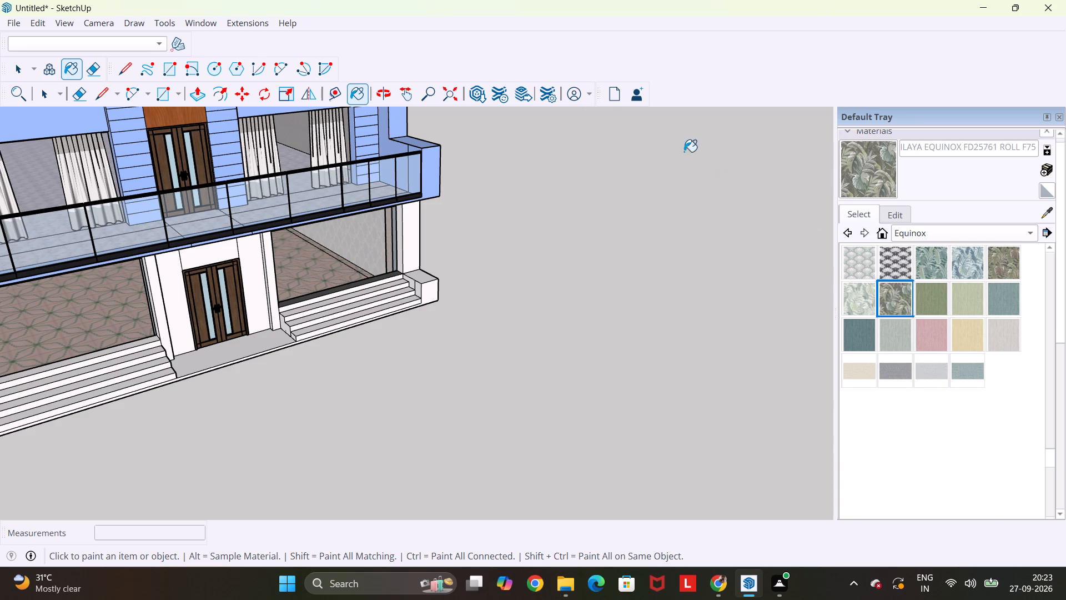
pyautogui.click(301, 136)
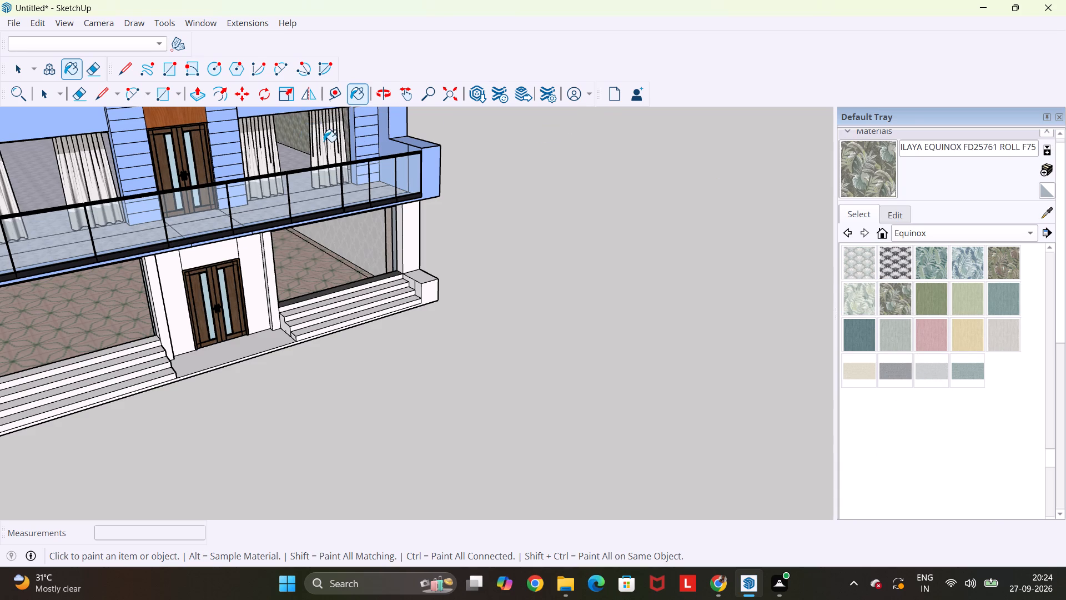
# Paint the side wall of the upper-floor room above SHOP-1 and the back wall with the same Equinox FD25761 wallpaper.
pyautogui.moveTo(352, 147); pyautogui.dragTo(197, 130, button='middle')
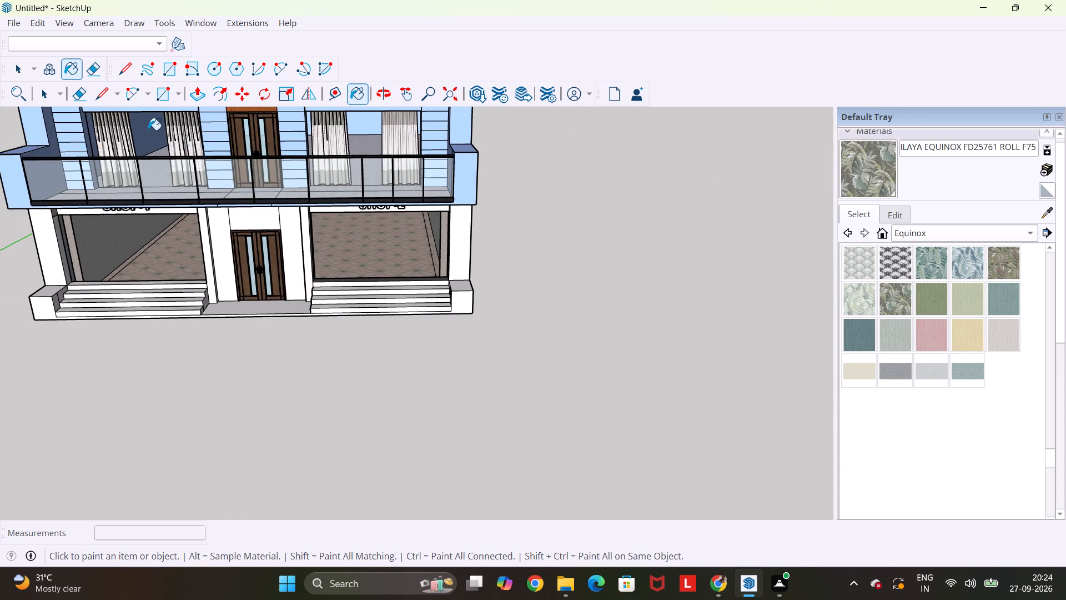
pyautogui.click(148, 130)
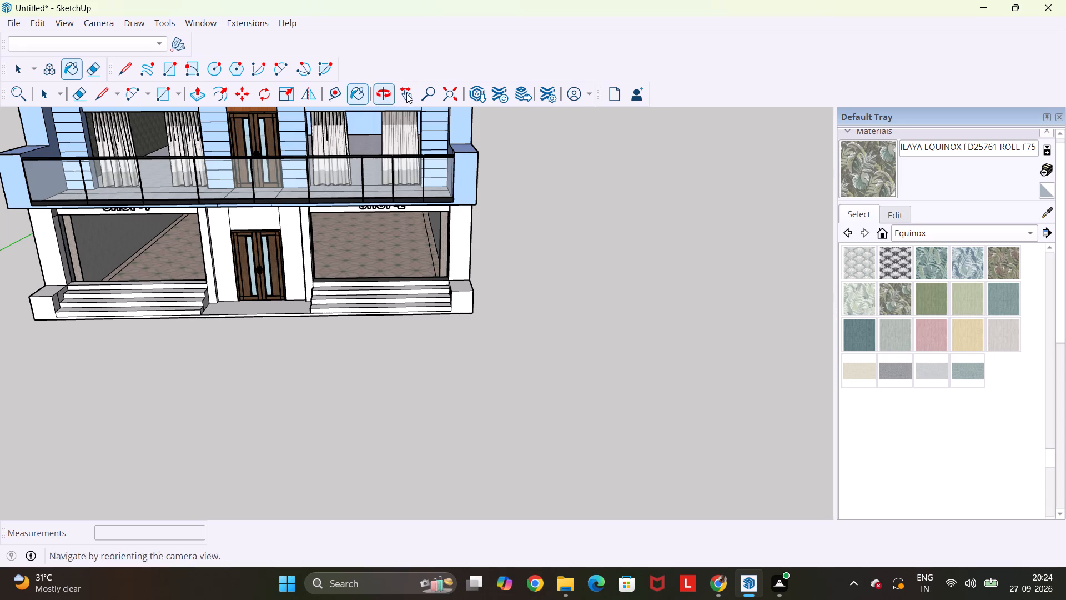
pyautogui.moveTo(399, 135); pyautogui.dragTo(398, 144, button='middle')
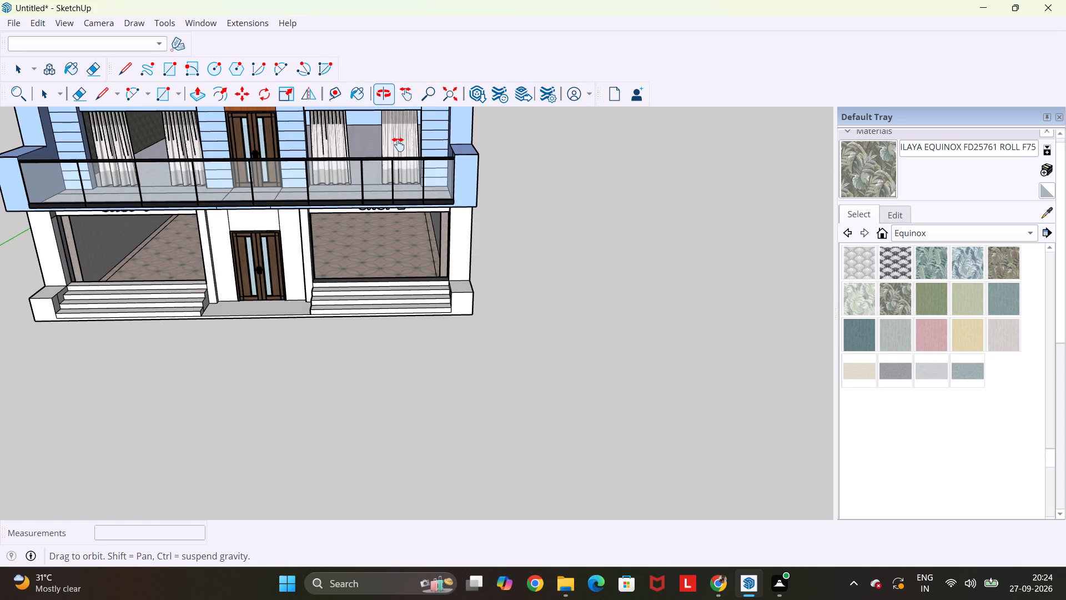
pyautogui.moveTo(398, 144); pyautogui.dragTo(404, 237, button='middle')
pyautogui.moveTo(398, 234); pyautogui.dragTo(400, 159, button='middle')
pyautogui.scroll(11, 400, 159)
pyautogui.click(345, 271)
# Enlarge the leaf wallpaper pattern on the side wall of the room above SHOP-1 by repositioning its texture.
pyautogui.scroll(-5, 345, 271)
pyautogui.scroll(13, 93, 285)
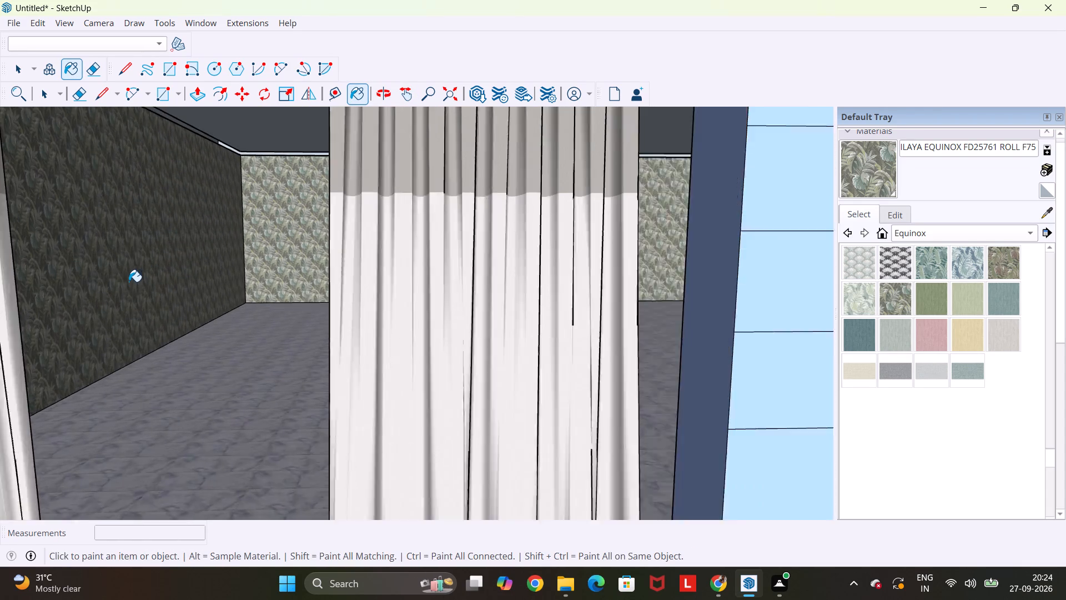
pyautogui.scroll(1, 129, 282)
pyautogui.rightClick(120, 270)
pyautogui.click(171, 504)
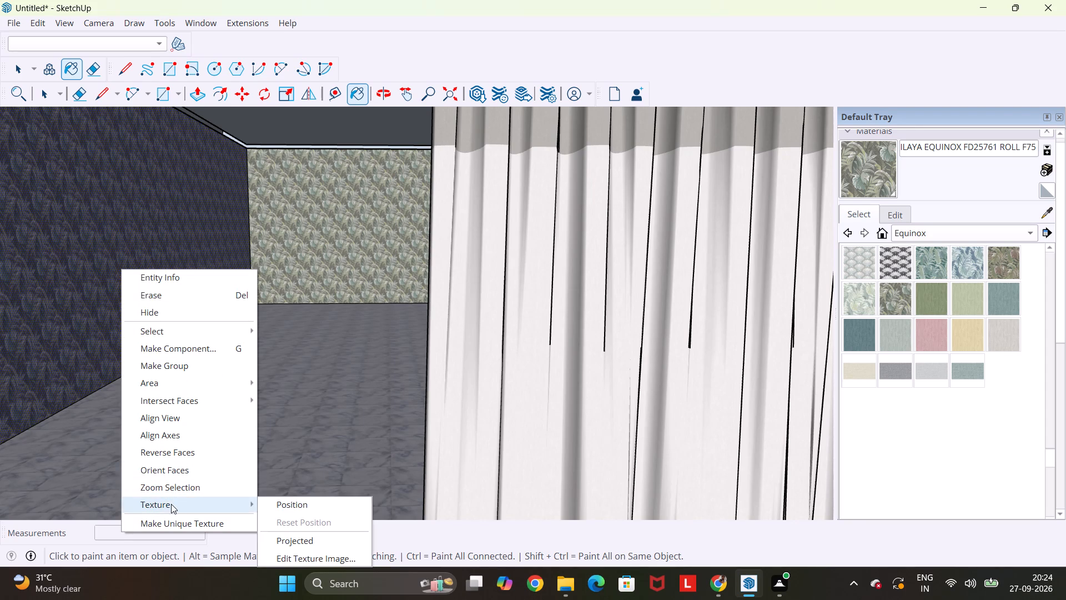
pyautogui.click(280, 508)
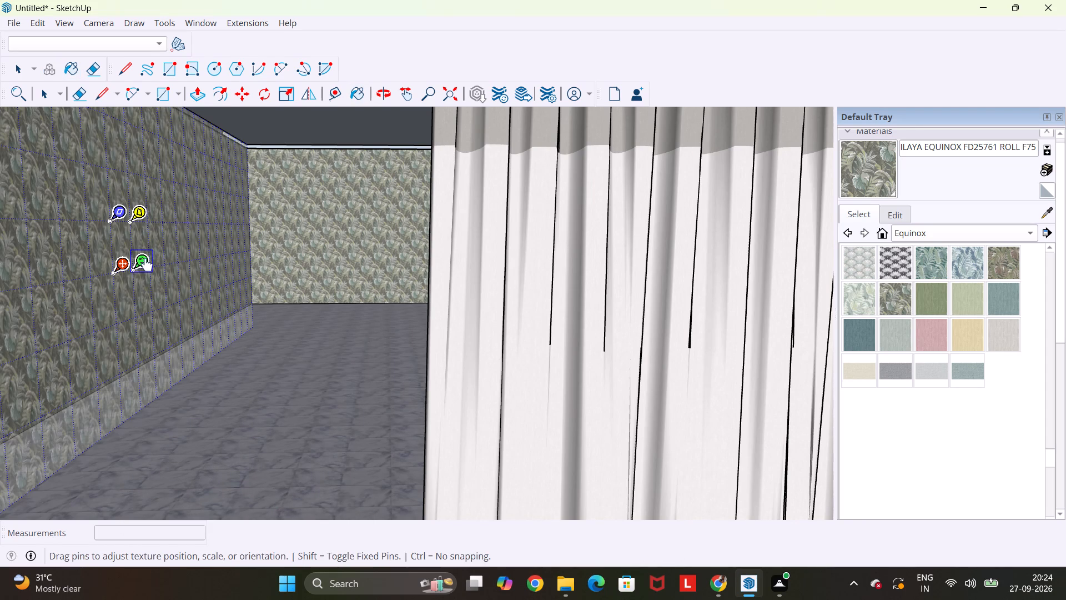
pyautogui.moveTo(148, 266); pyautogui.dragTo(210, 254)
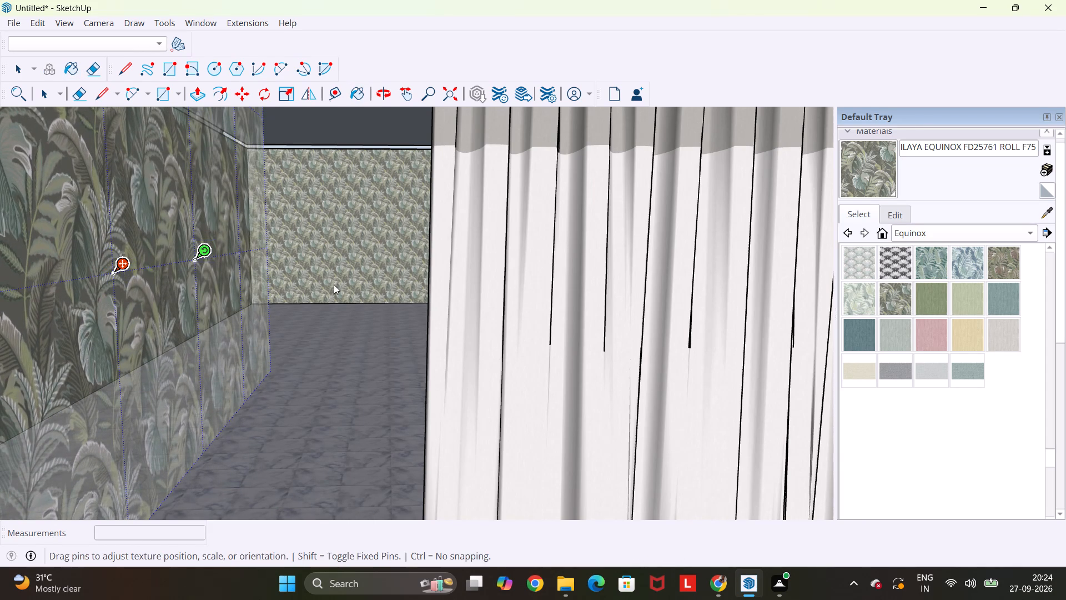
pyautogui.click(334, 284)
pyautogui.scroll(-11, 292, 286)
pyautogui.click(92, 284)
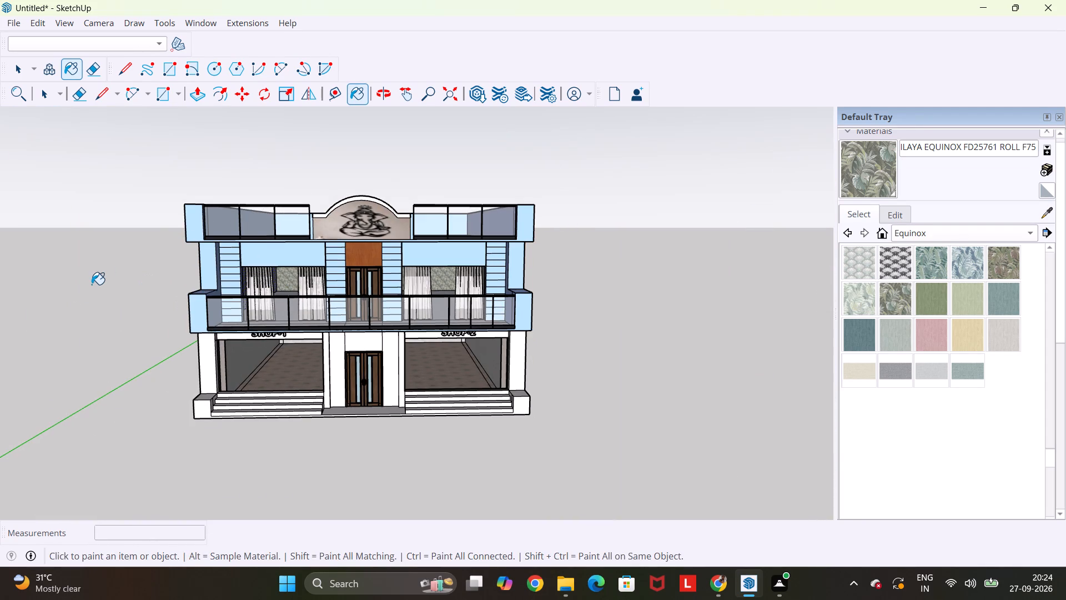
# Enlarge the leaf wallpaper pattern on the back wall of the room above SHOP-1 to roughly match its side wall.
pyautogui.press('space')
pyautogui.scroll(13, 340, 287)
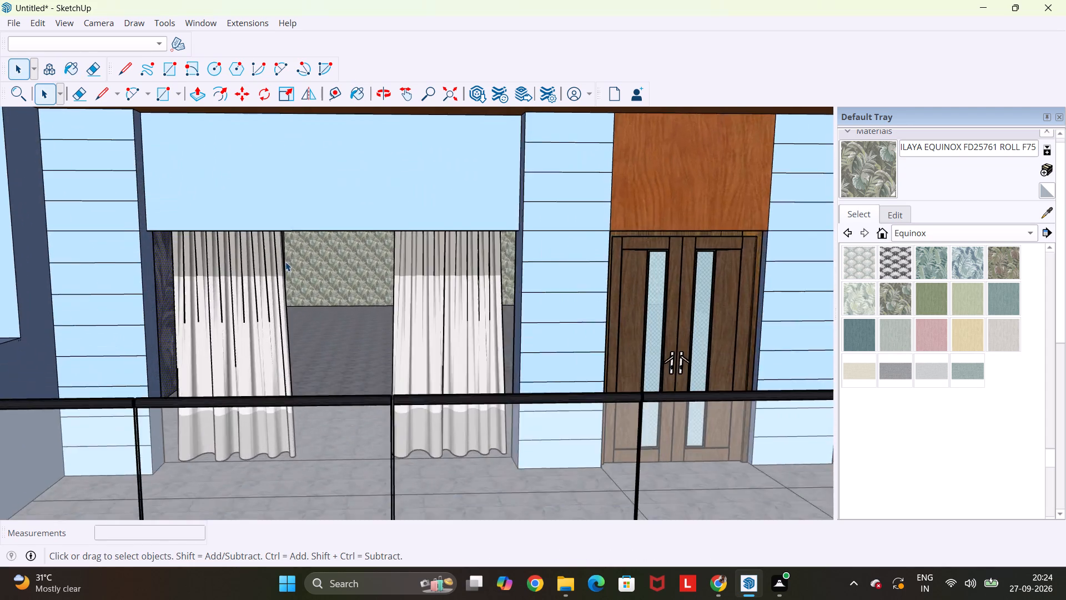
pyautogui.scroll(3, 285, 262)
pyautogui.moveTo(305, 285); pyautogui.dragTo(293, 275, button='middle')
pyautogui.scroll(-3, 293, 275)
pyautogui.scroll(5, 314, 270)
pyautogui.rightClick(332, 262)
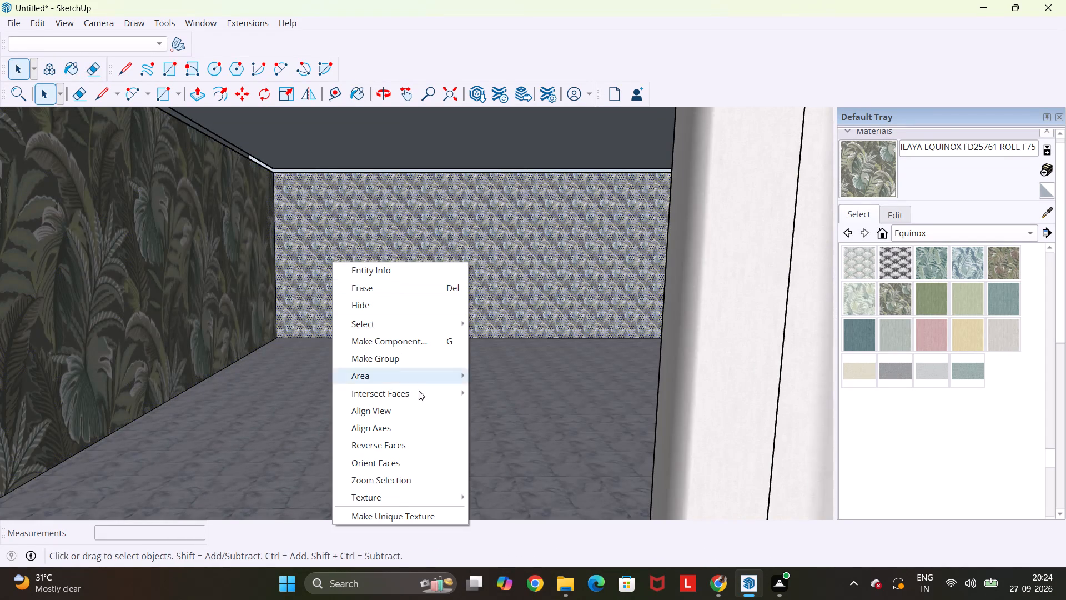
pyautogui.click(377, 502)
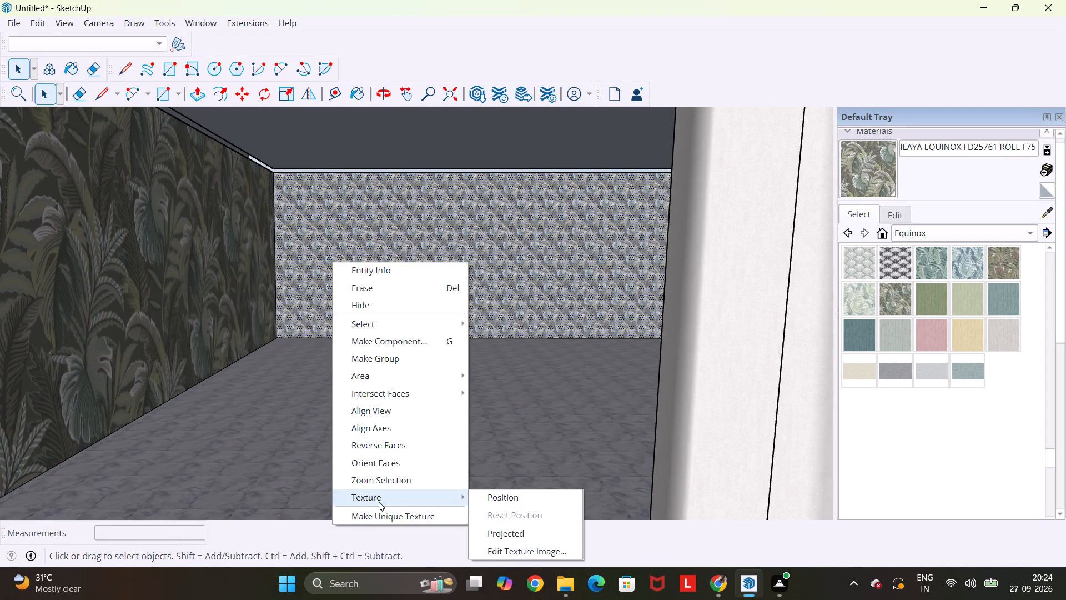
pyautogui.click(502, 499)
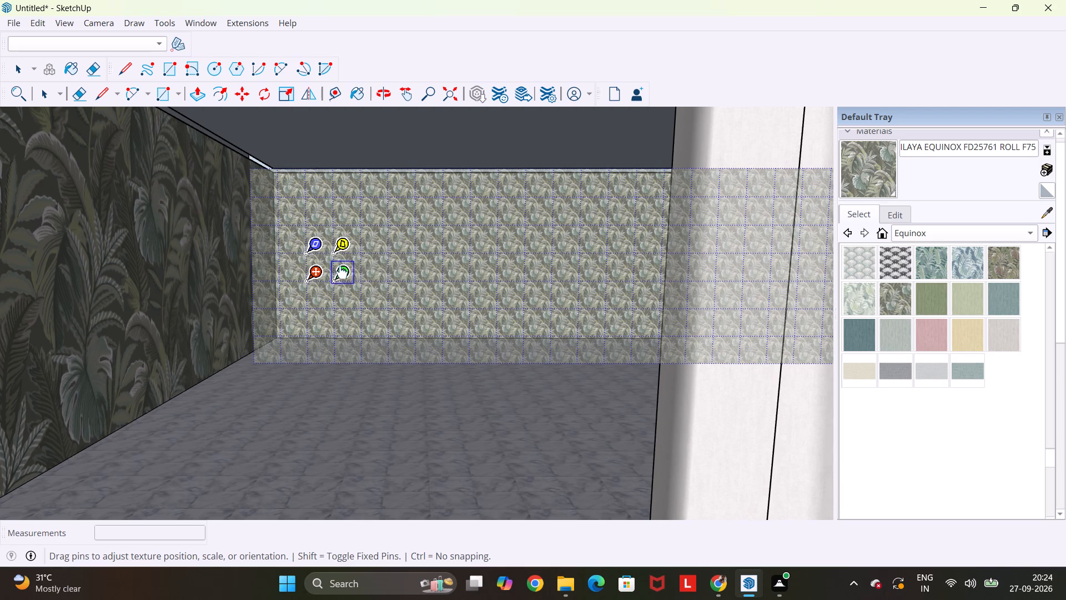
pyautogui.moveTo(343, 273); pyautogui.dragTo(450, 276)
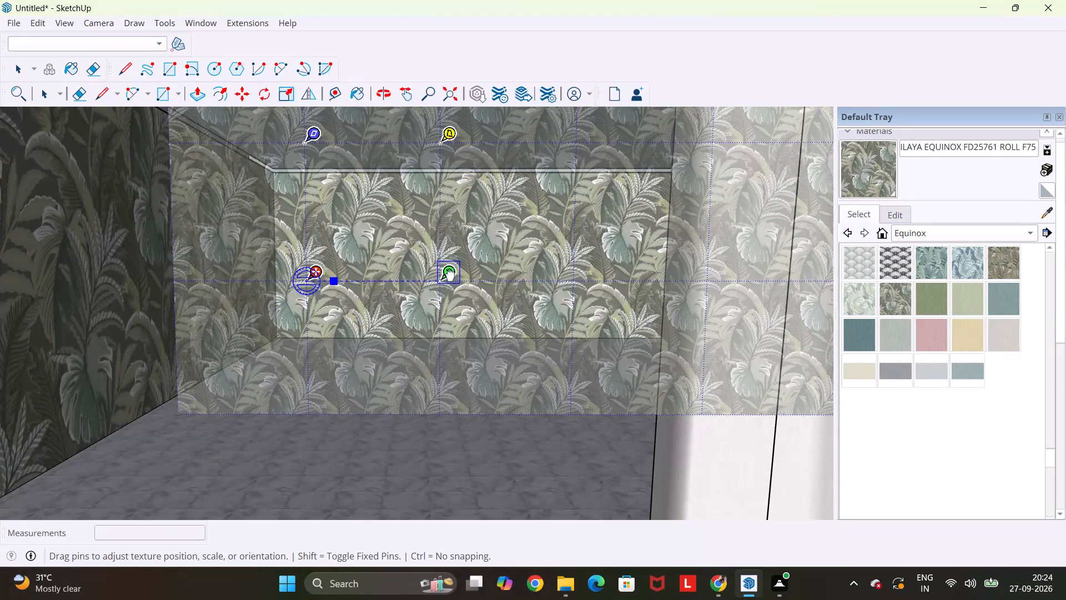
pyautogui.moveTo(450, 276); pyautogui.dragTo(451, 276)
pyautogui.click(394, 468)
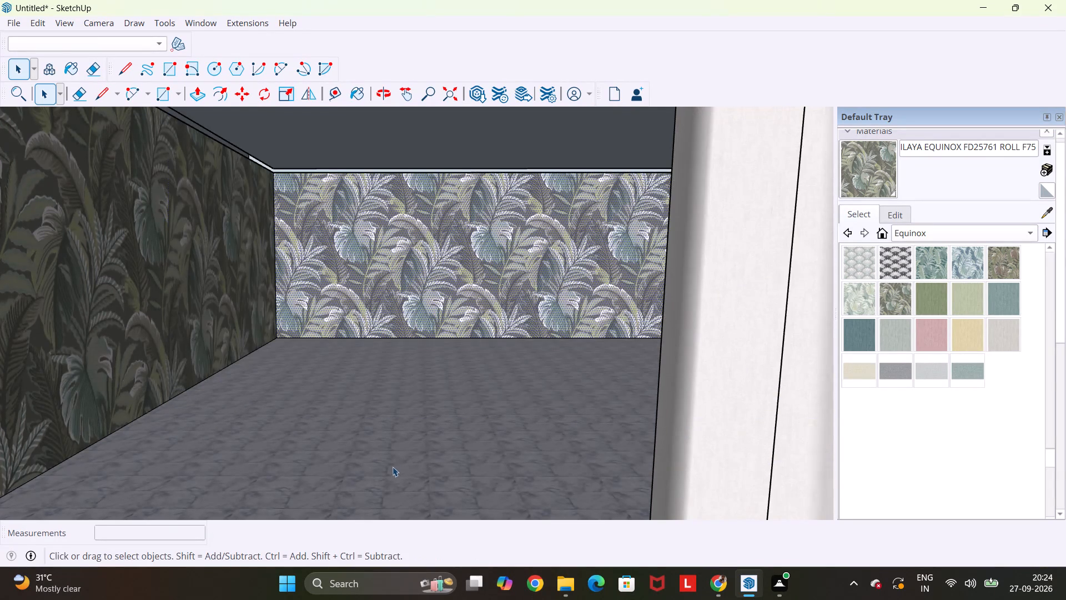
pyautogui.scroll(-5, 393, 459)
pyautogui.scroll(-6, 274, 417)
pyautogui.click(22, 384)
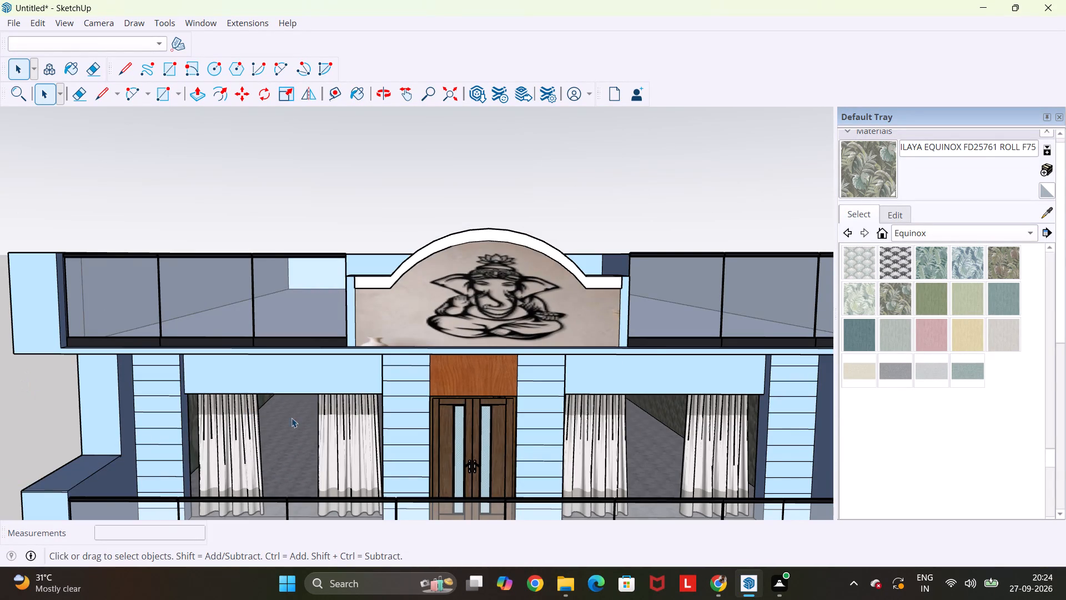
# Enlarge the leaf wallpaper pattern on the interior wall seen through the curtained opening above SHOP-2.
pyautogui.scroll(1, 275, 418)
pyautogui.moveTo(275, 417); pyautogui.dragTo(352, 325, button='middle')
pyautogui.scroll(5, 277, 423)
pyautogui.scroll(-4, 277, 423)
pyautogui.scroll(-1, 345, 416)
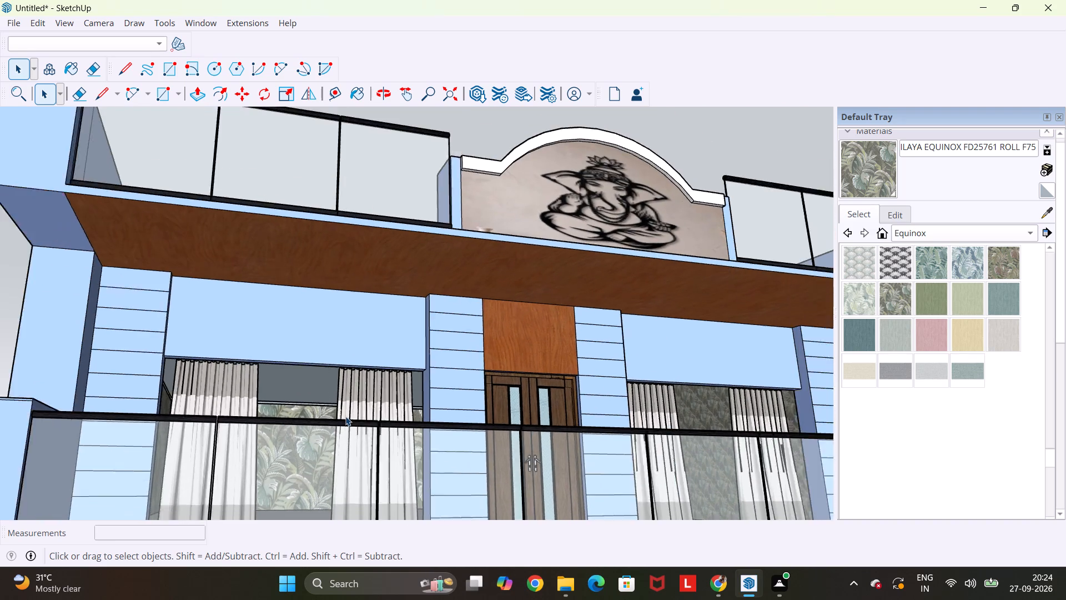
pyautogui.scroll(-3, 345, 416)
pyautogui.moveTo(566, 431); pyautogui.dragTo(590, 482, button='middle')
pyautogui.scroll(5, 626, 418)
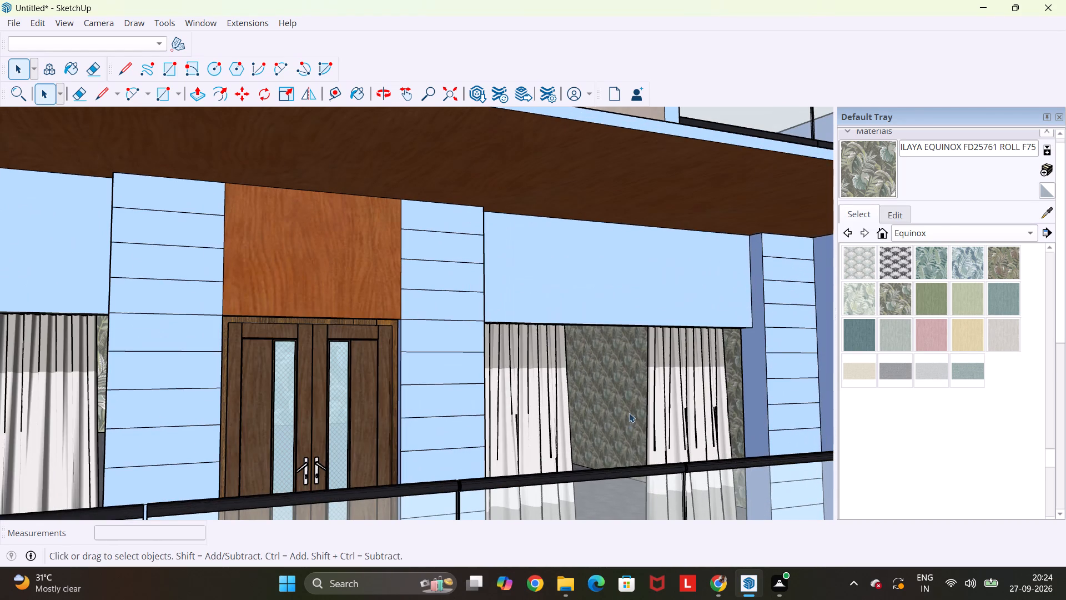
pyautogui.click(629, 397)
pyautogui.rightClick(628, 396)
pyautogui.click(672, 367)
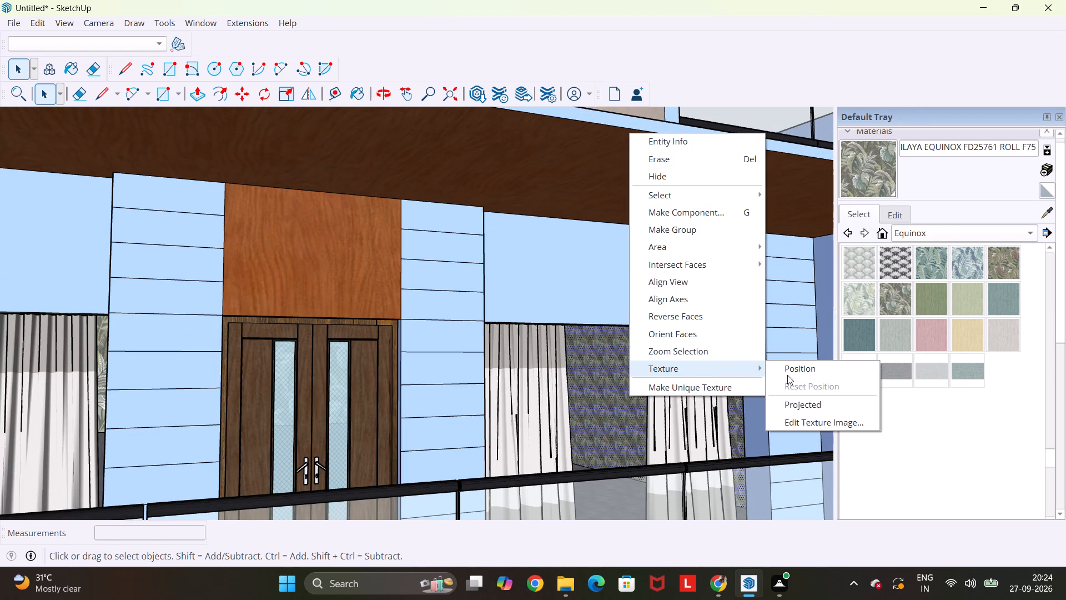
pyautogui.click(806, 375)
pyautogui.moveTo(656, 406); pyautogui.dragTo(743, 415)
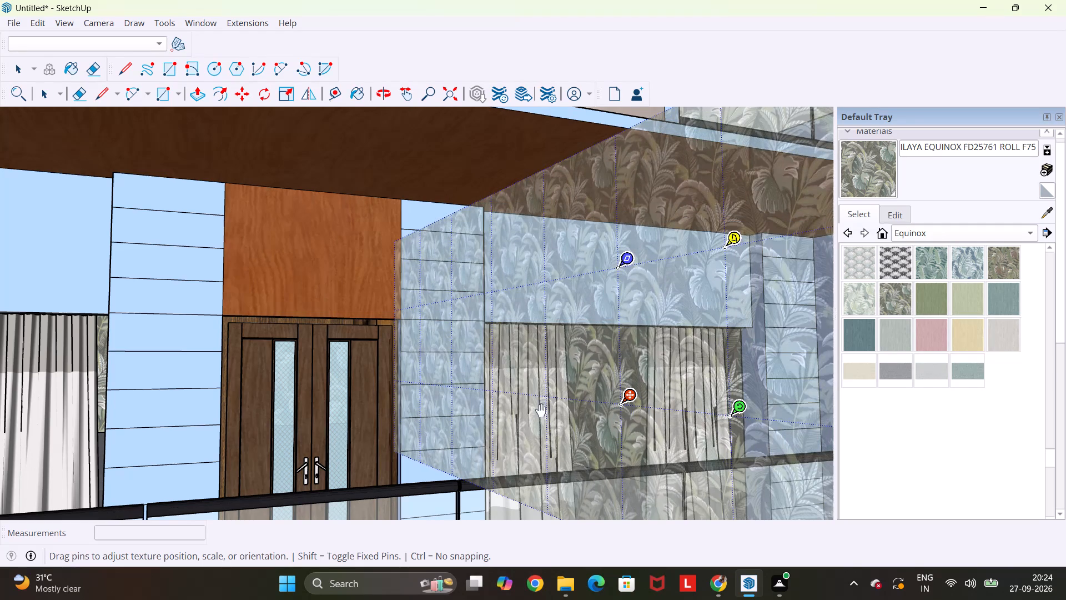
pyautogui.click(421, 412)
pyautogui.click(368, 396)
pyautogui.scroll(-4, 368, 395)
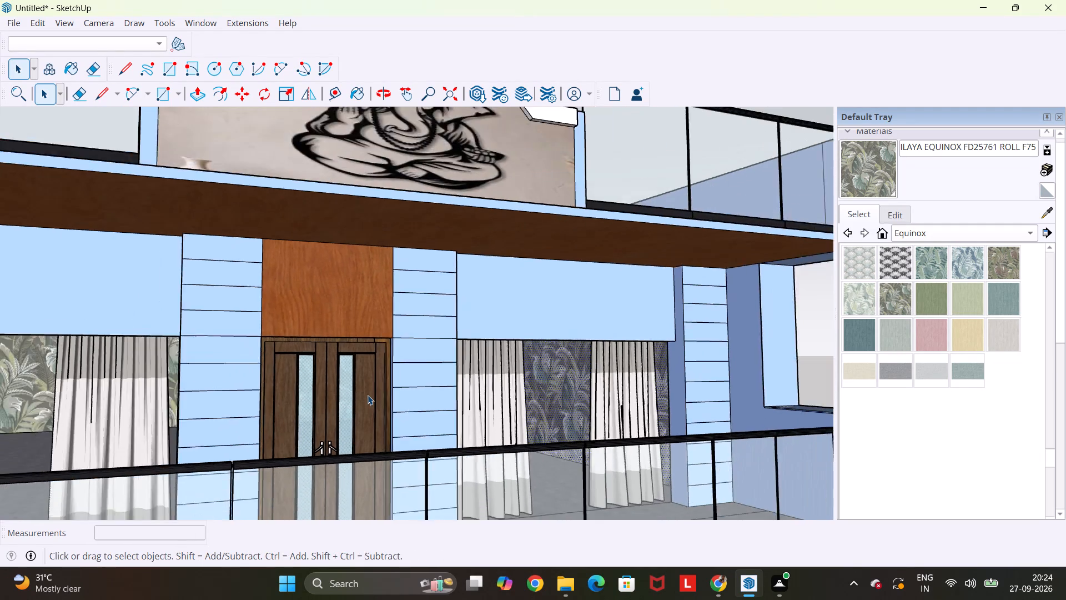
pyautogui.scroll(-8, 368, 395)
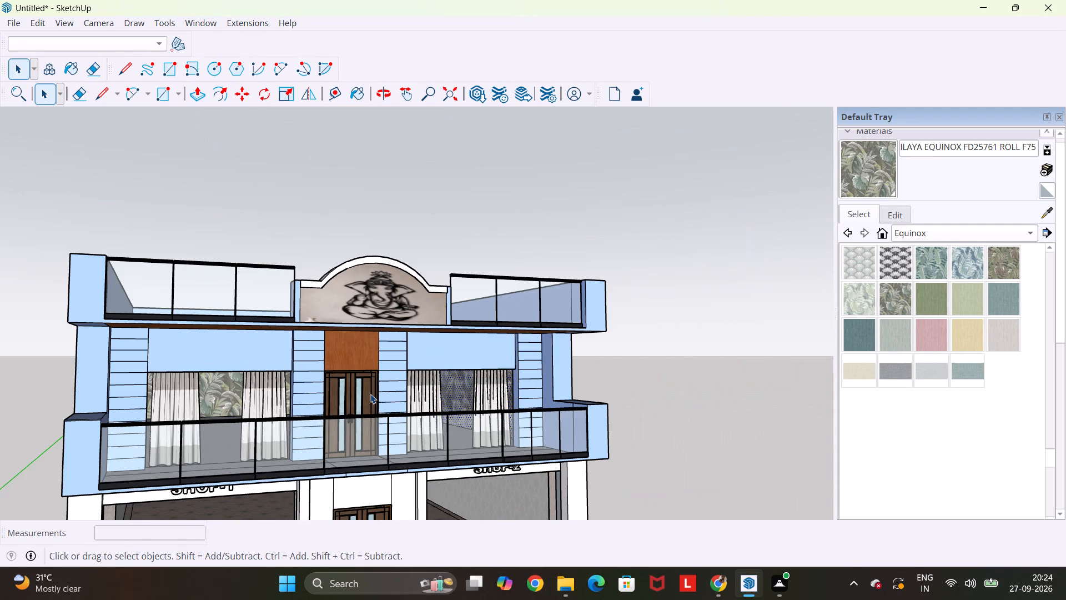
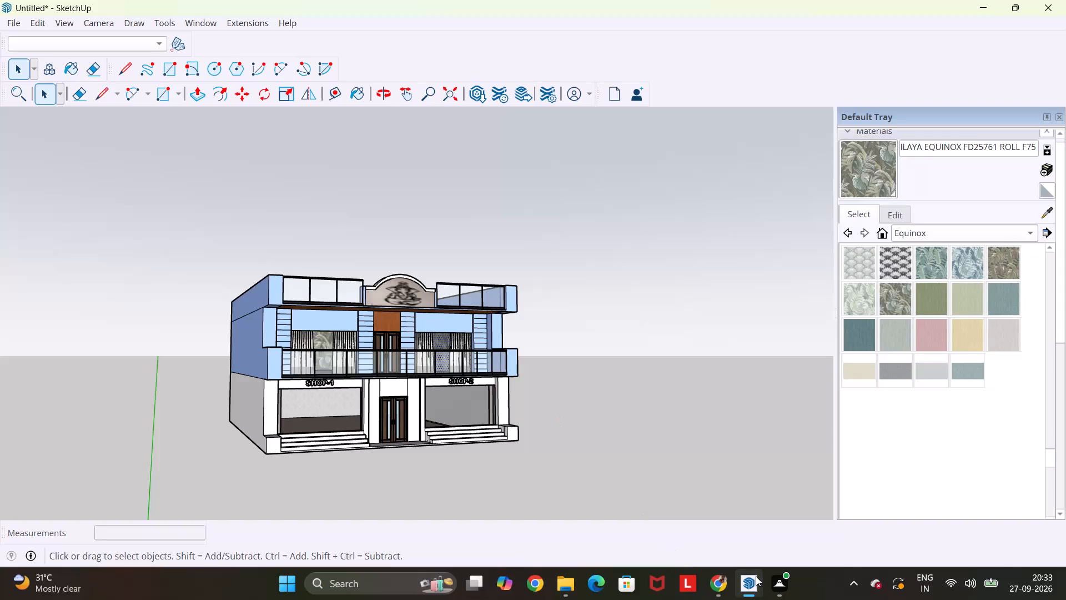
# In the browser's 3D Warehouse shutter results, load more models and download the 156 KB vertical-slat "Shutters" model as a SketchUp file.
pyautogui.click(721, 584)
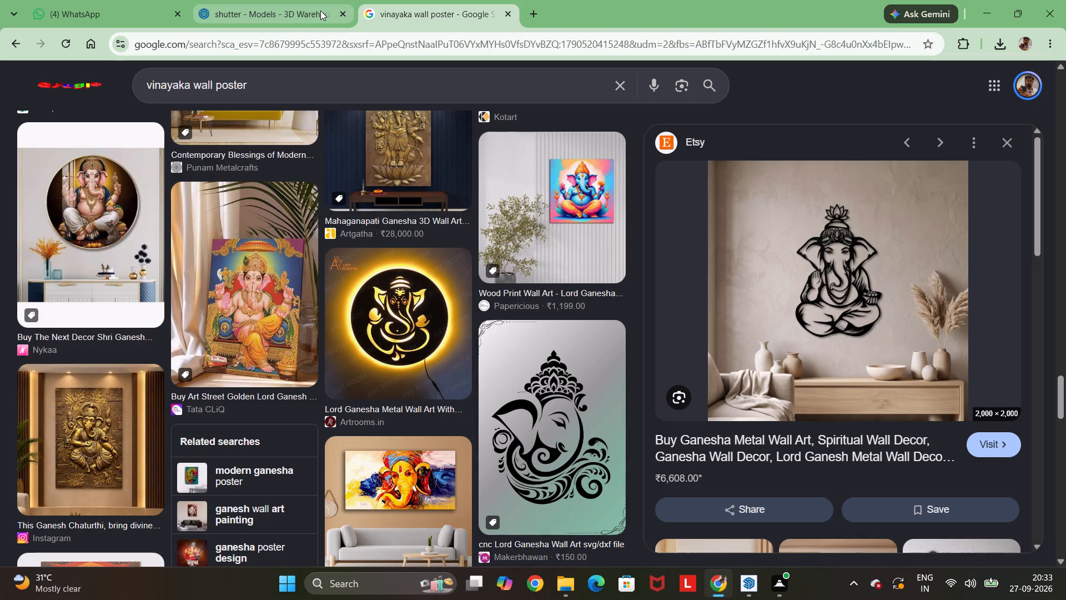
pyautogui.click(320, 11)
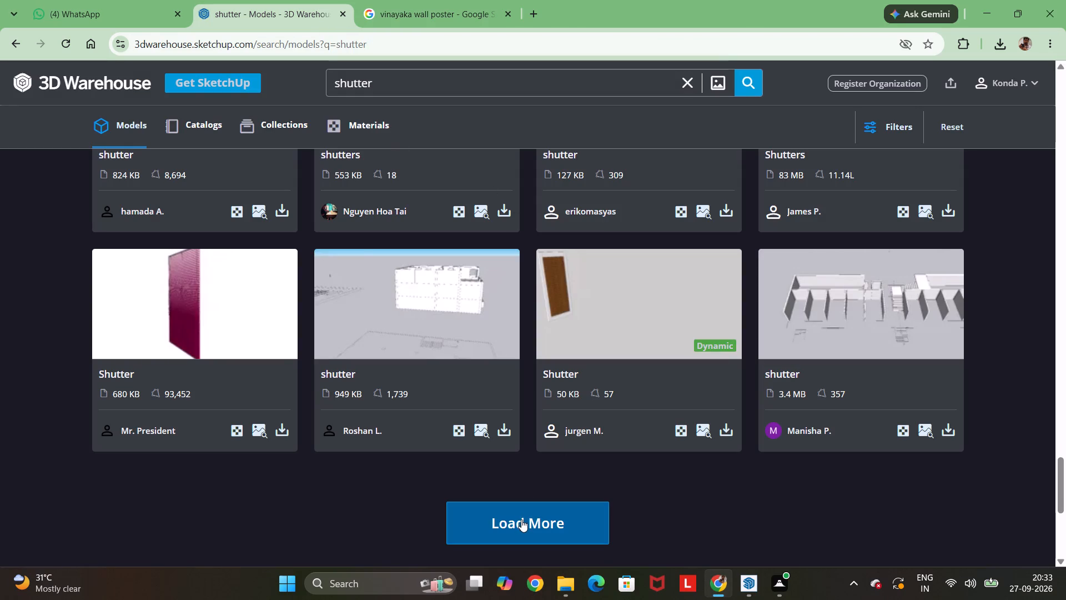
pyautogui.click(521, 519)
pyautogui.scroll(-5, 617, 403)
pyautogui.scroll(4, 618, 402)
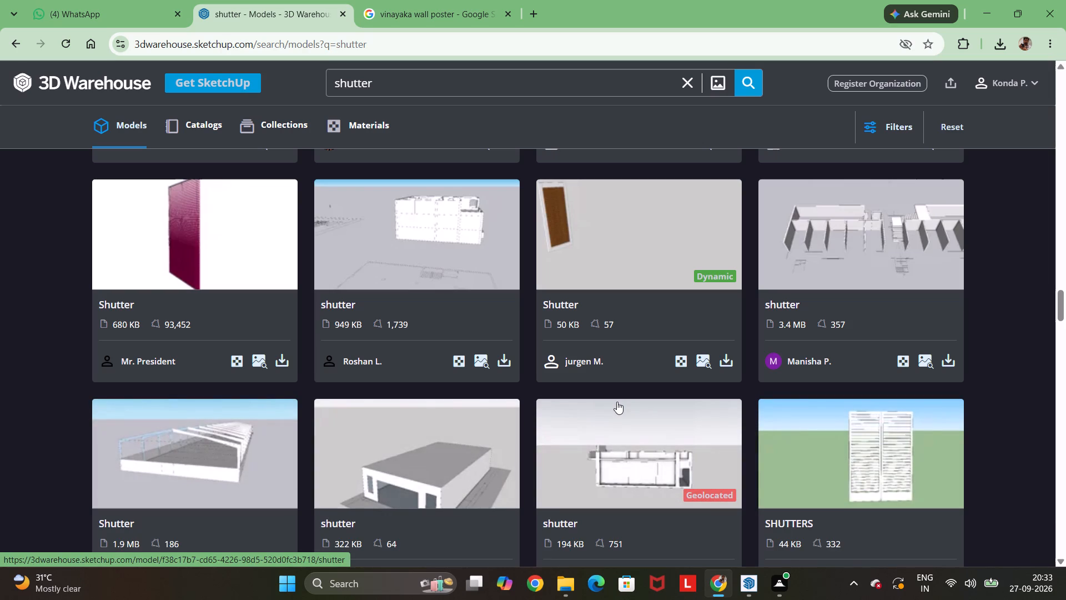
pyautogui.scroll(-1, 606, 243)
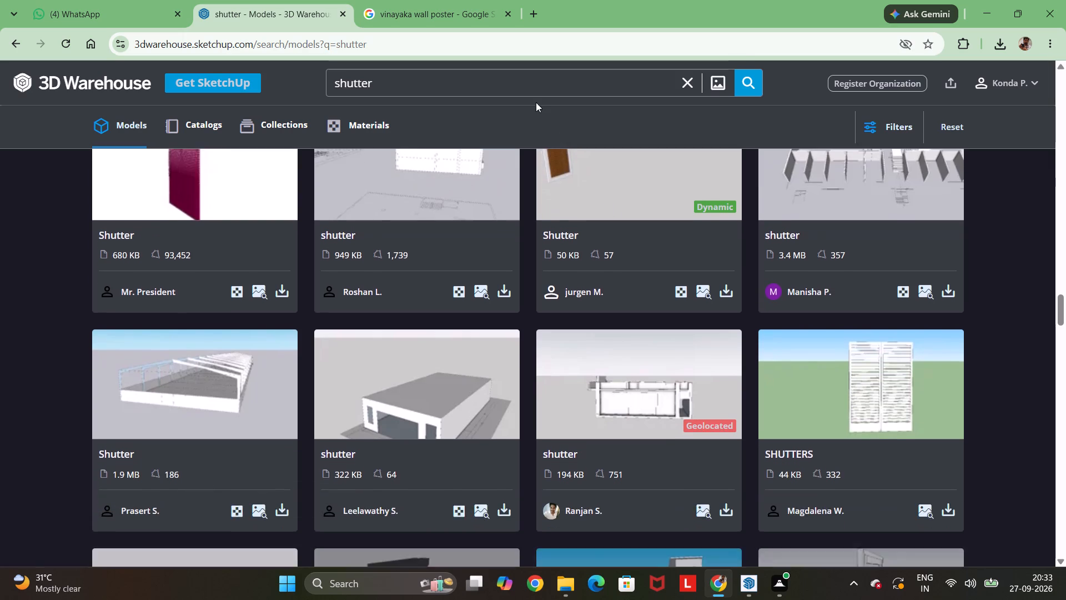
pyautogui.scroll(-5, 534, 106)
pyautogui.scroll(-2, 465, 314)
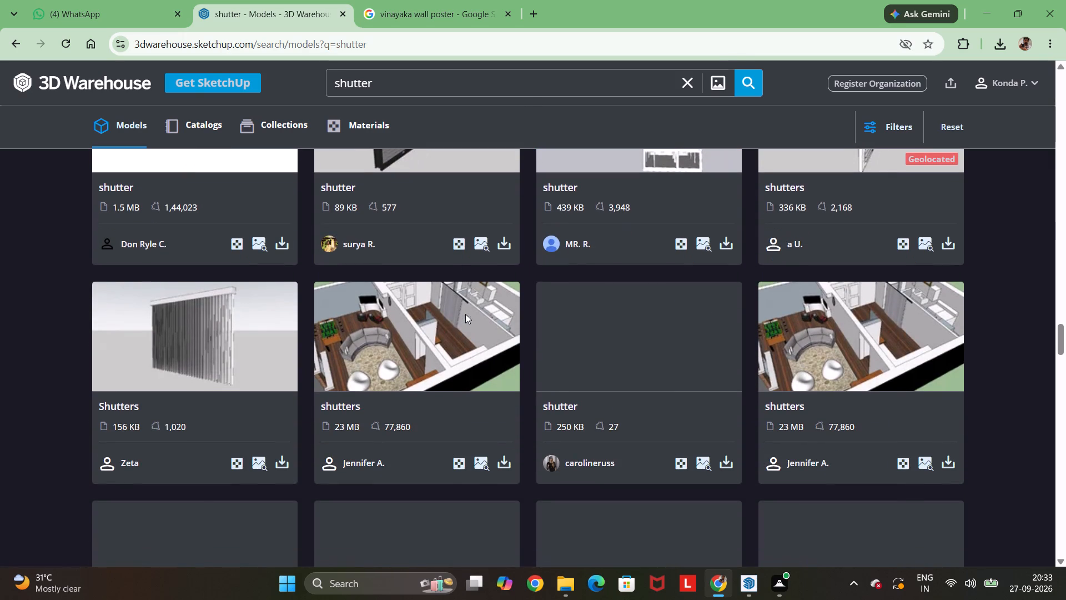
pyautogui.click(294, 470)
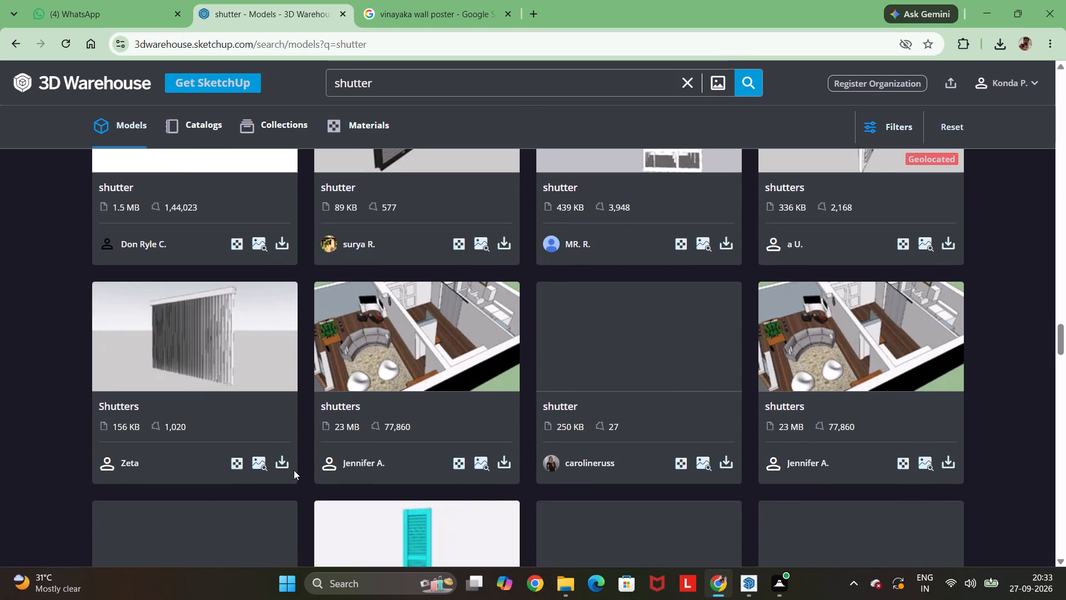
pyautogui.click(288, 467)
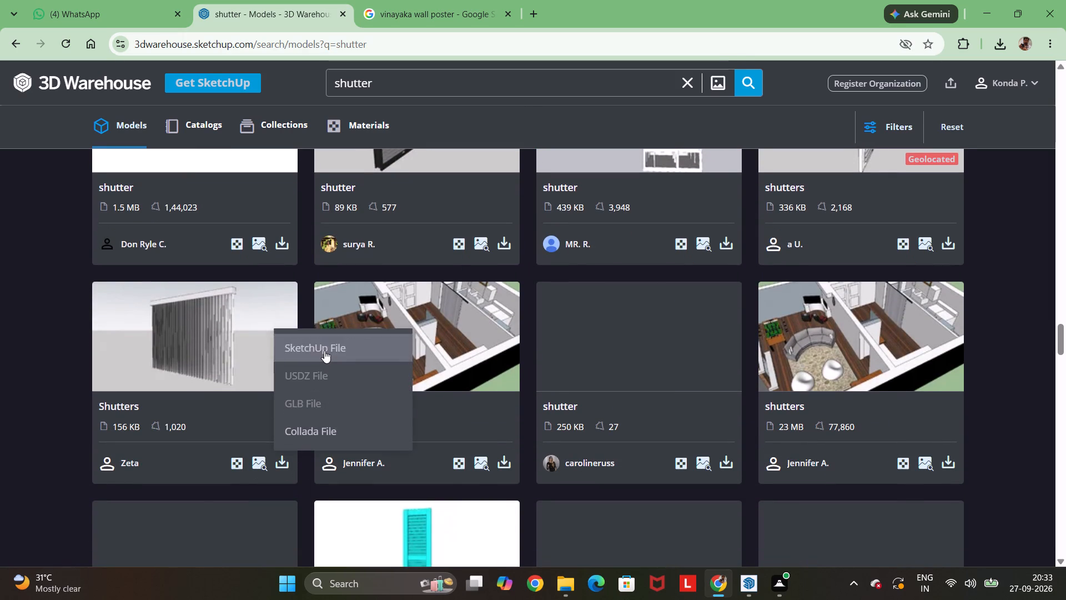
pyautogui.click(324, 351)
pyautogui.scroll(-4, 414, 271)
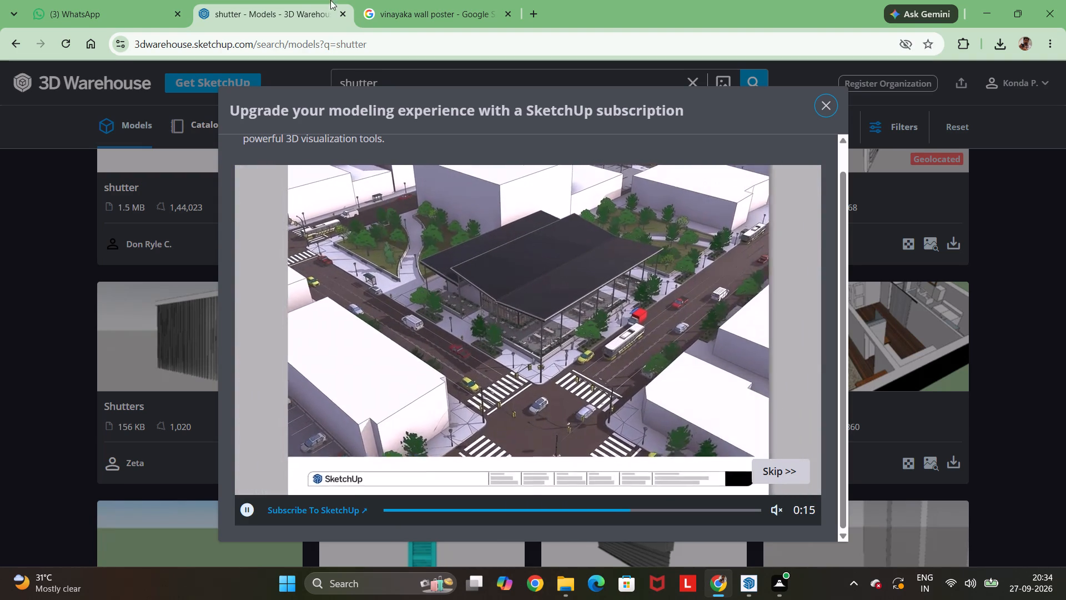
pyautogui.click(780, 478)
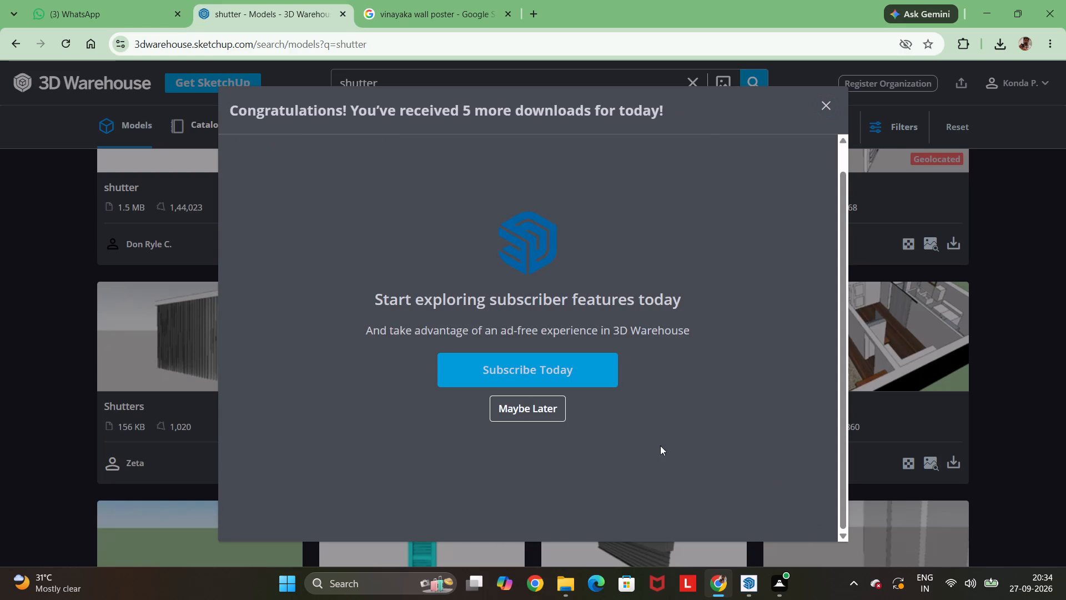
pyautogui.click(545, 411)
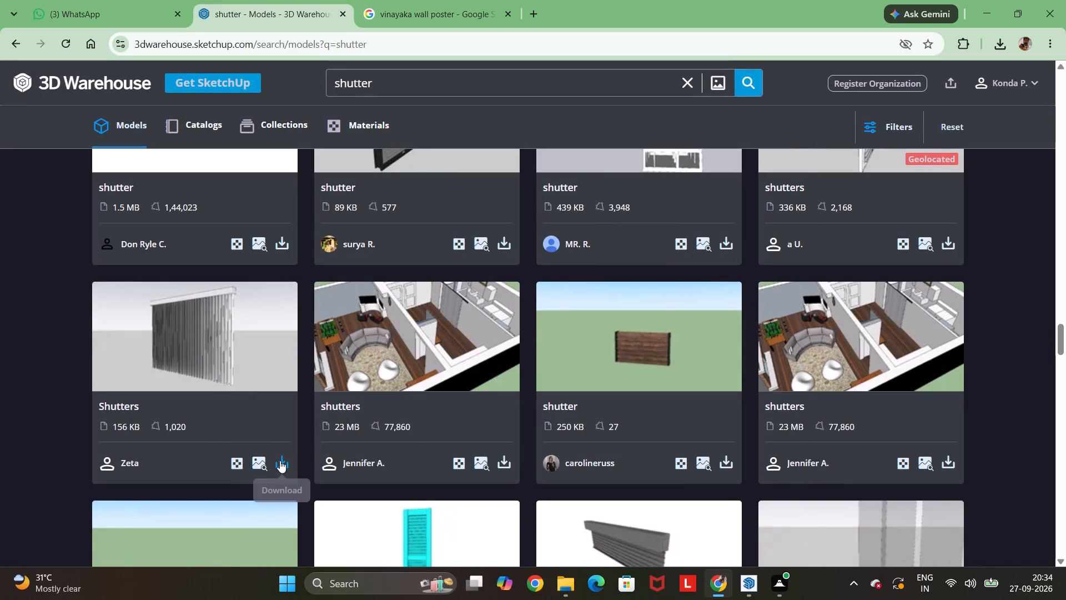
pyautogui.click(280, 461)
pyautogui.click(344, 352)
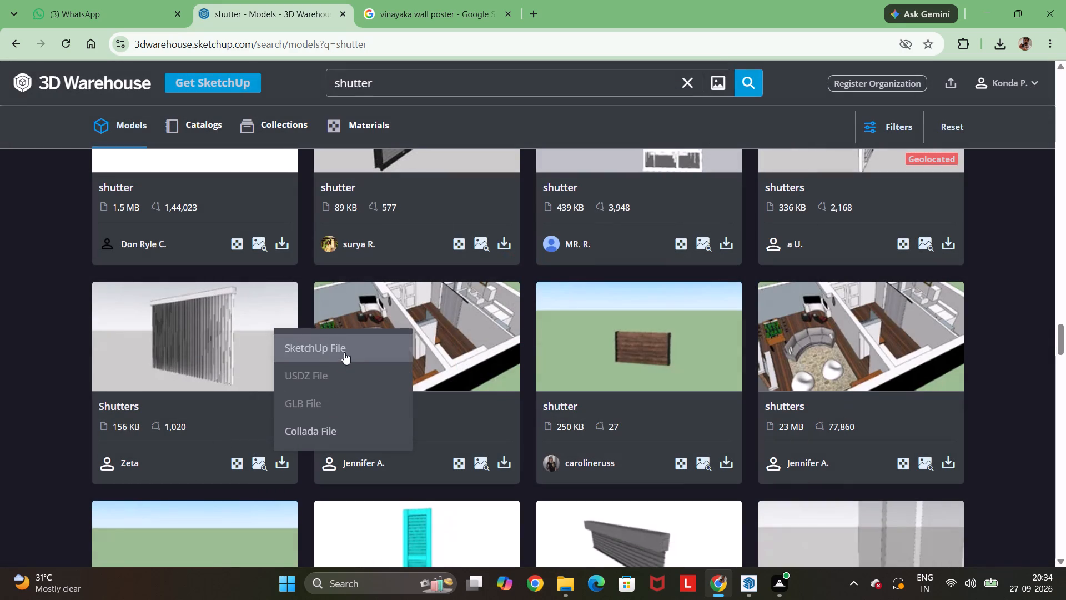
# Look further through the shutter results for a shop-style roller shutter and download the "Gate Shutter" model as a SketchUp file.
pyautogui.scroll(-6, 384, 336)
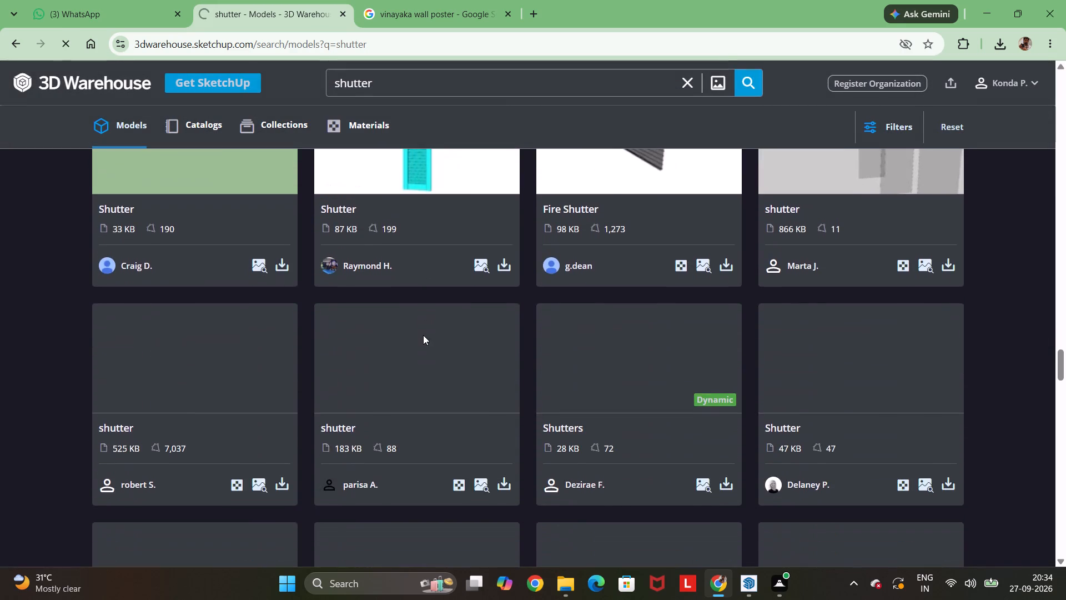
pyautogui.scroll(-2, 423, 335)
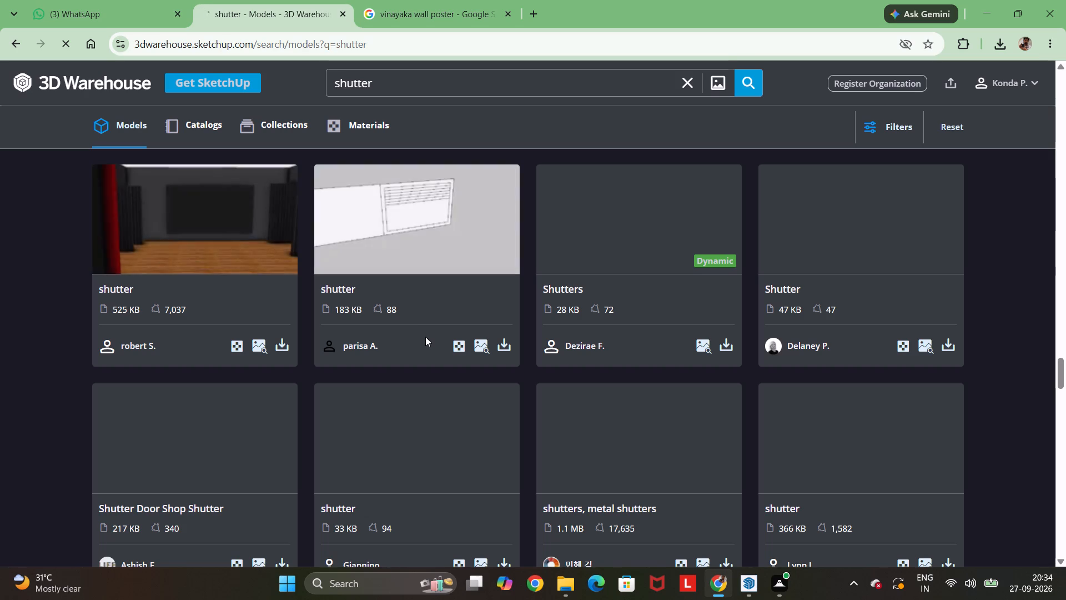
pyautogui.scroll(1, 425, 337)
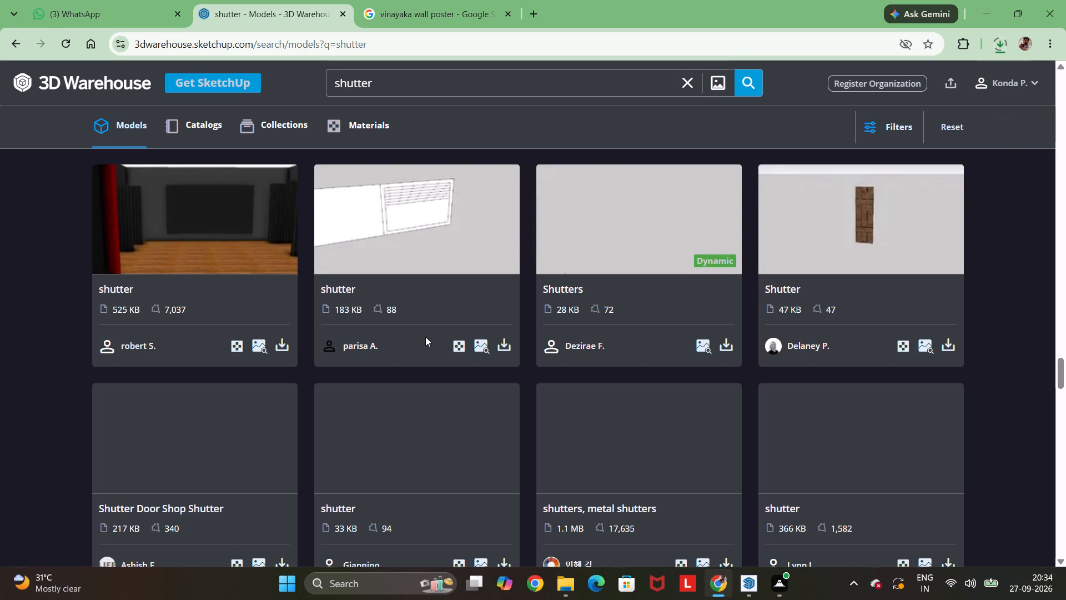
pyautogui.scroll(-2, 425, 337)
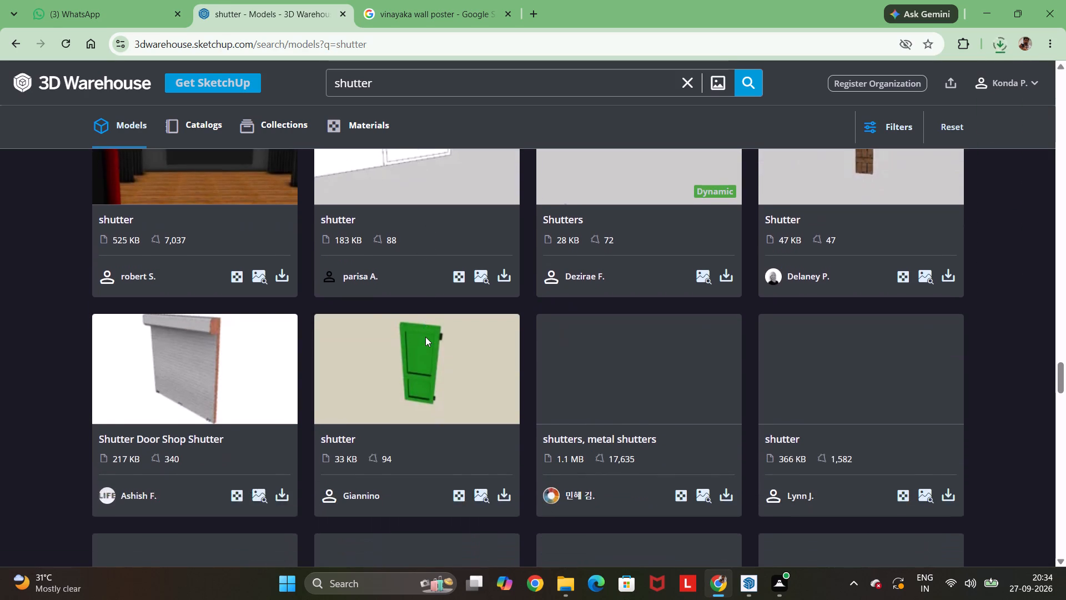
pyautogui.scroll(-4, 425, 337)
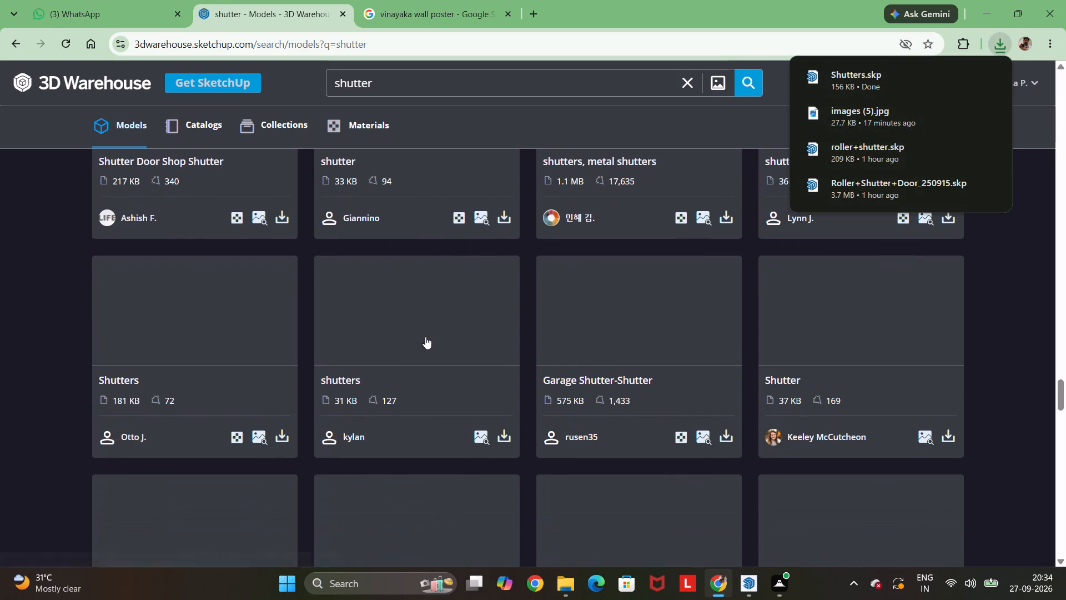
pyautogui.scroll(-3, 425, 337)
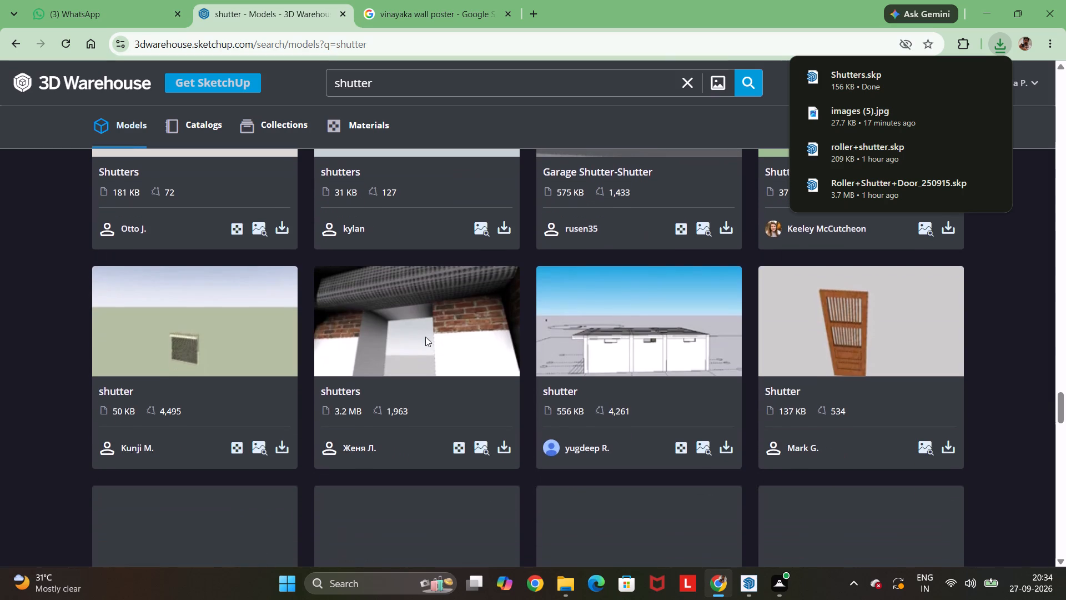
pyautogui.scroll(-2, 425, 337)
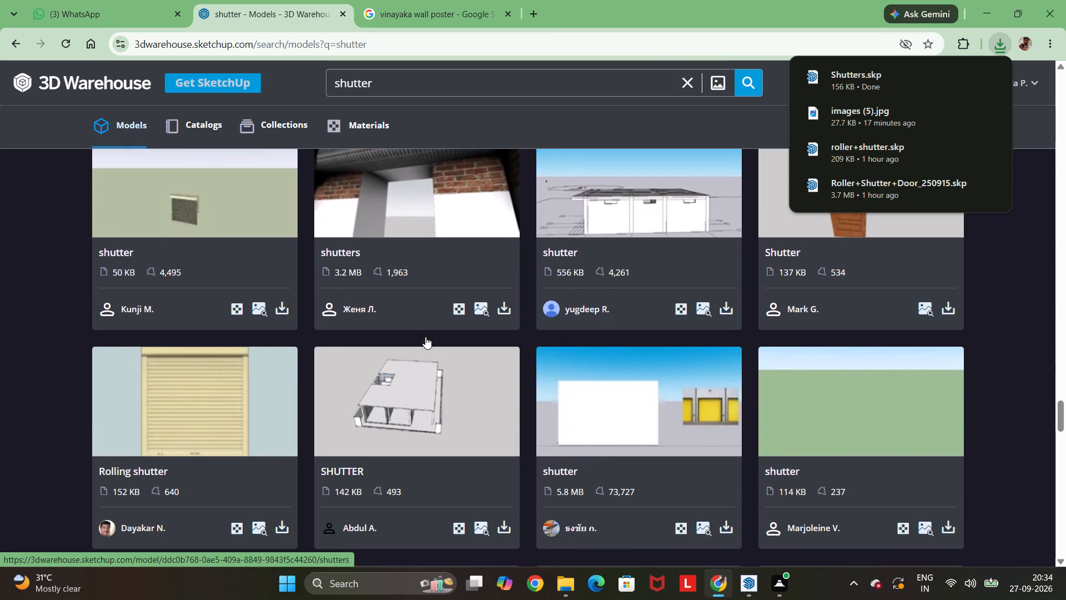
pyautogui.scroll(-3, 425, 337)
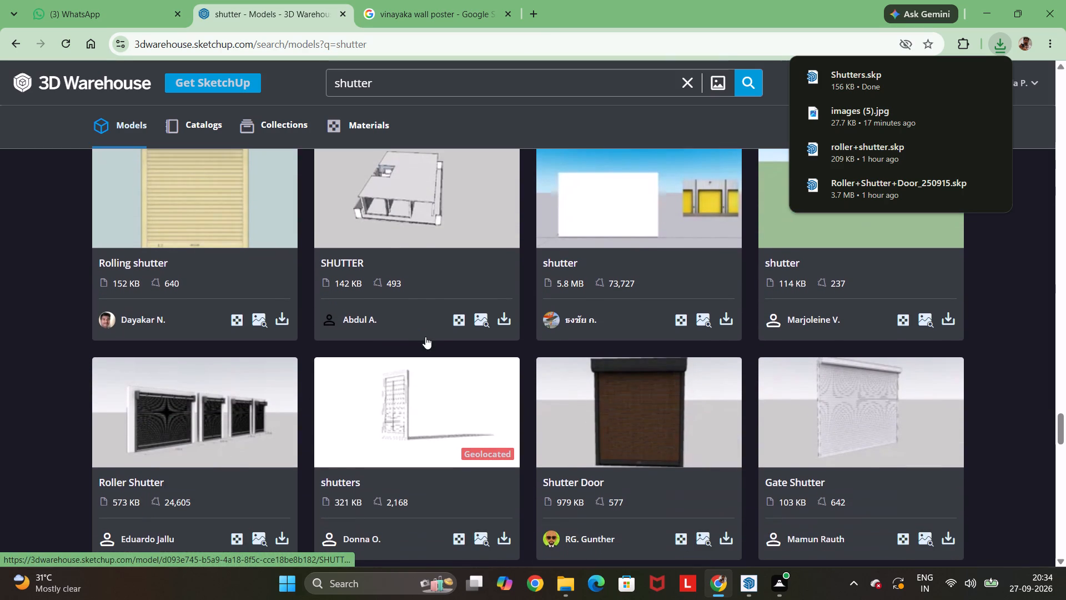
pyautogui.scroll(-3, 425, 337)
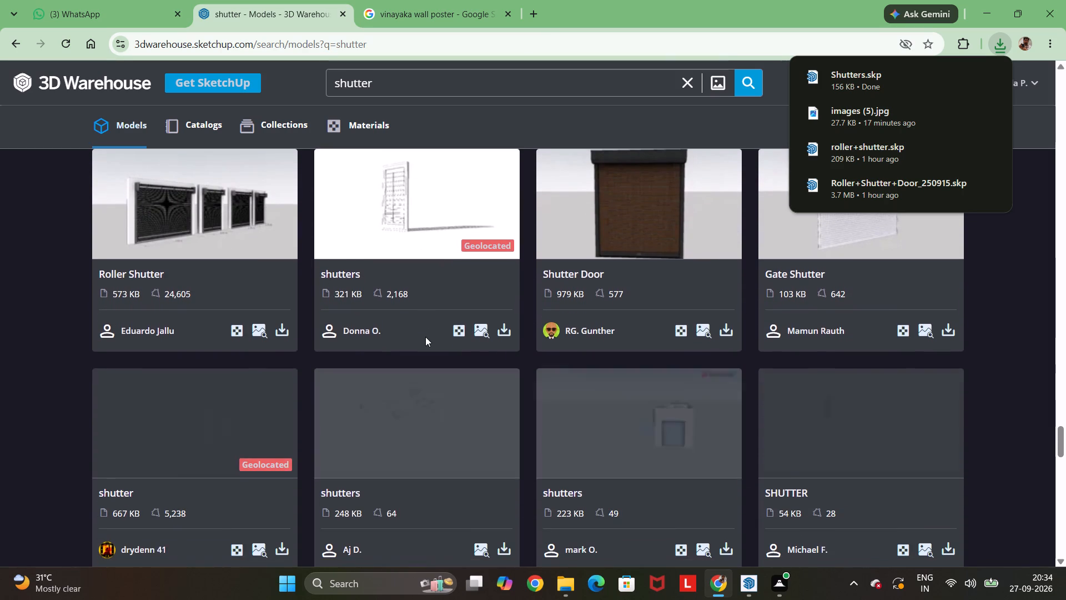
pyautogui.scroll(2, 701, 338)
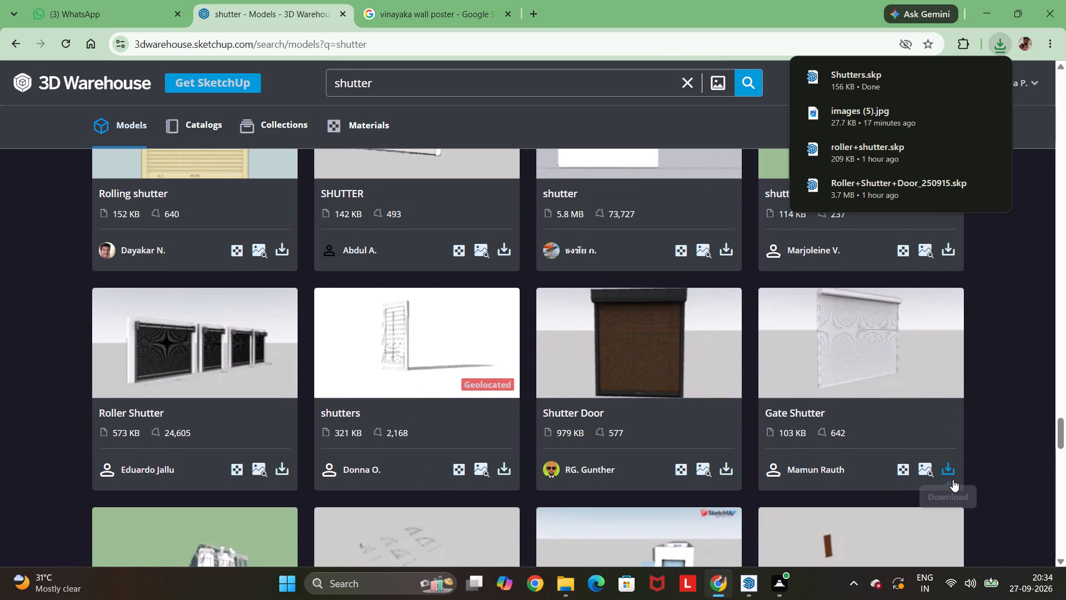
pyautogui.click(952, 479)
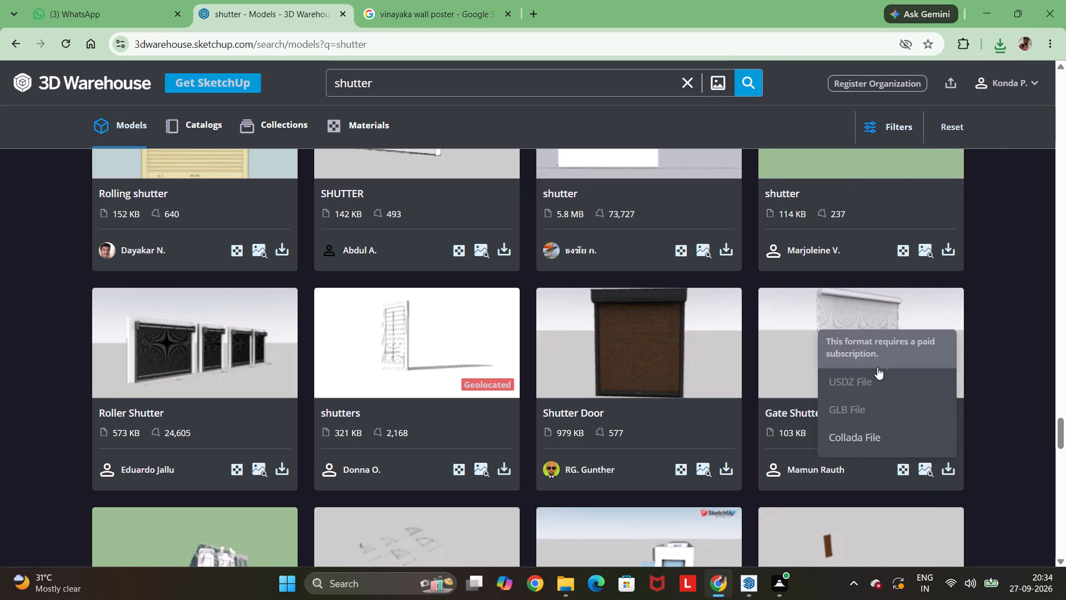
pyautogui.click(877, 362)
# Open the downloaded roller shutter file Component_12.skp from the Downloads folder in SketchUp.
pyautogui.click(741, 579)
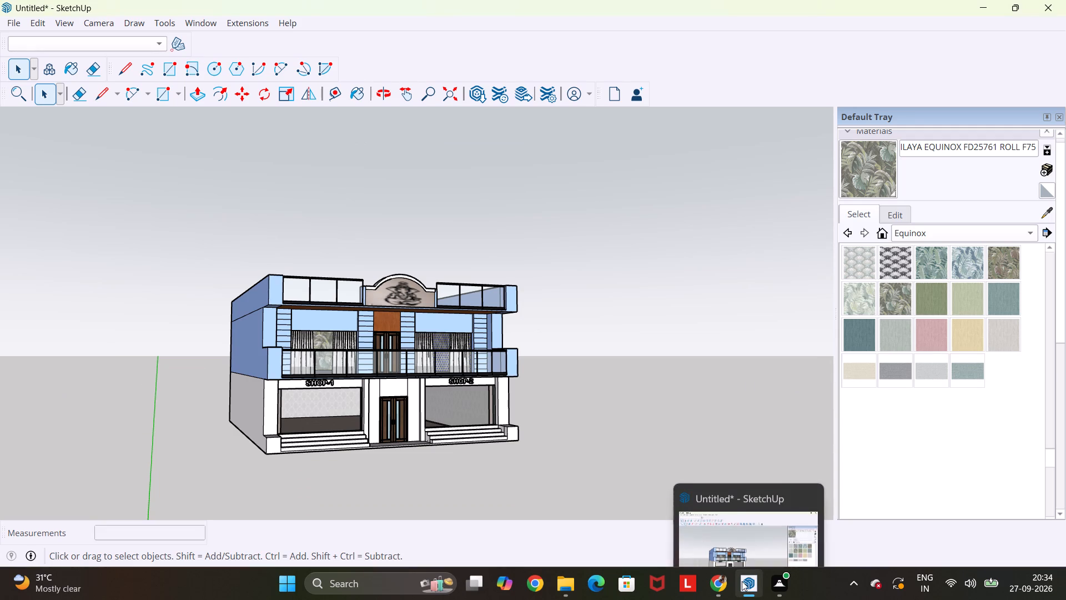
pyautogui.click(742, 581)
pyautogui.click(742, 585)
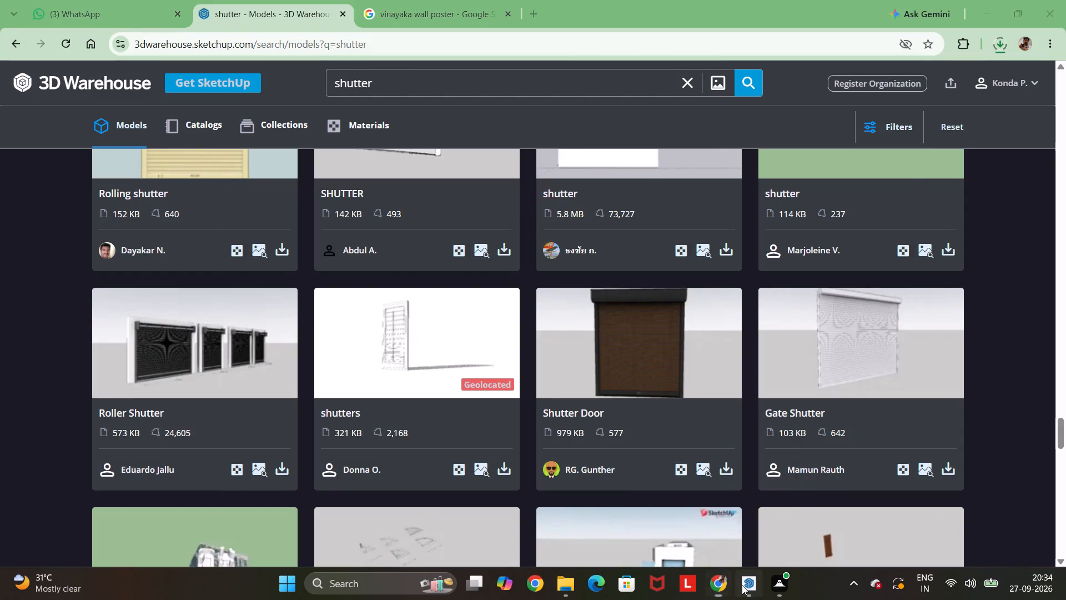
pyautogui.click(571, 582)
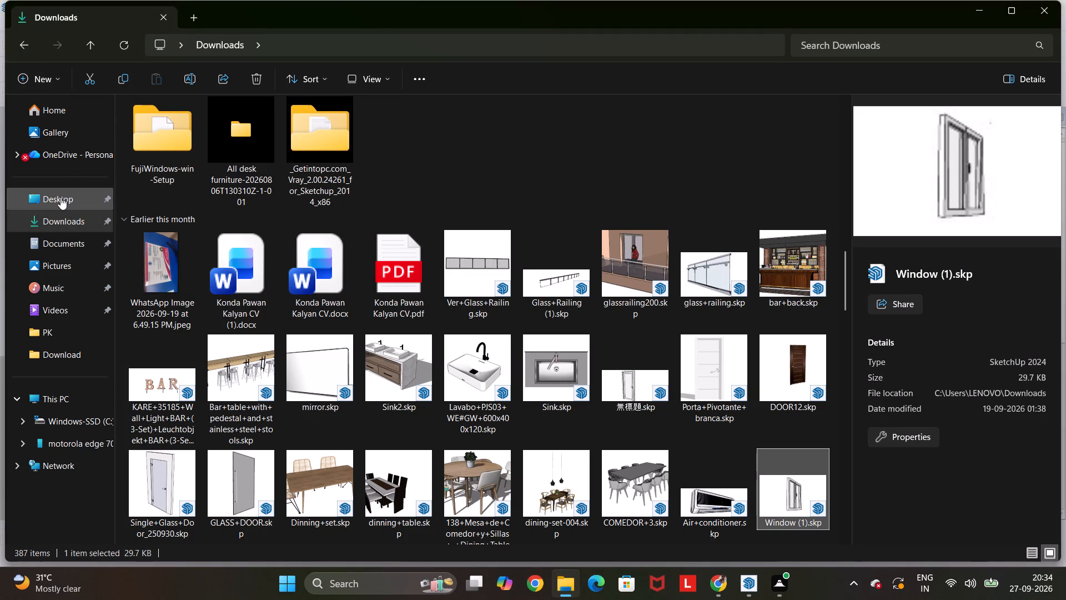
pyautogui.click(58, 227)
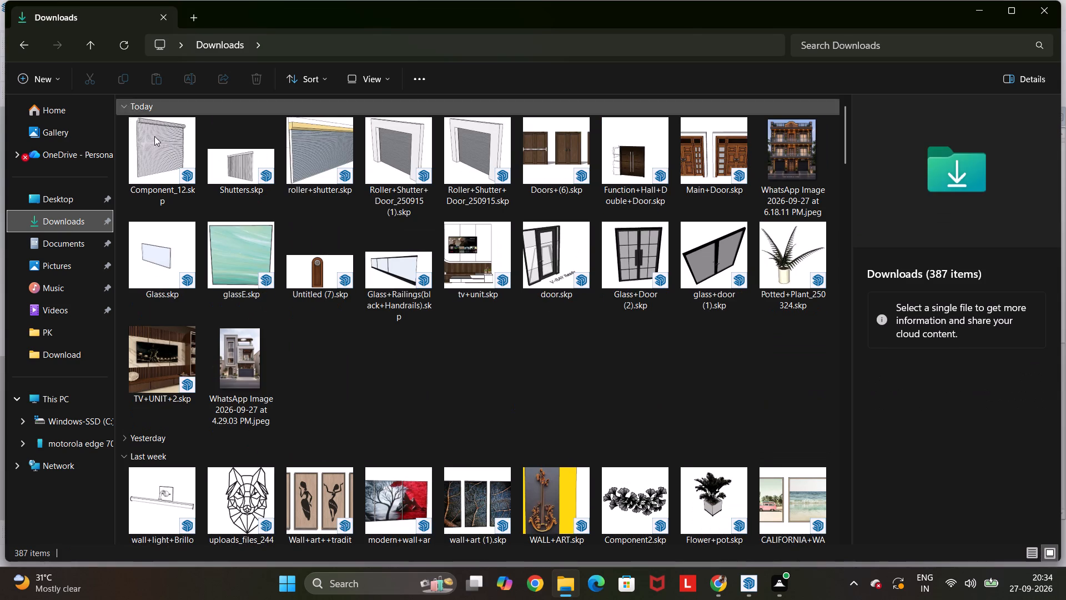
pyautogui.rightClick(157, 151)
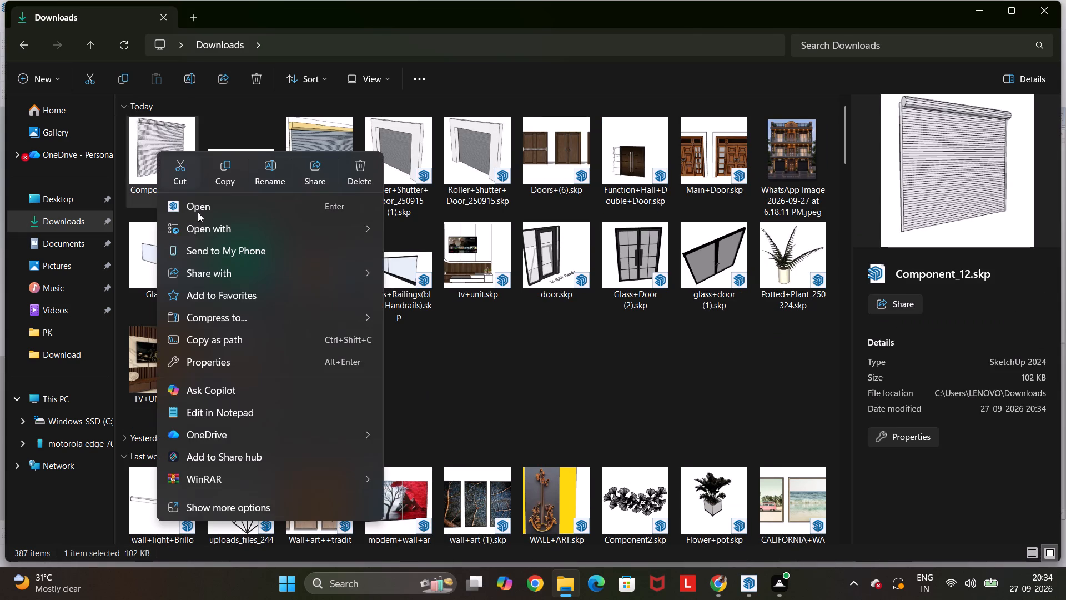
pyautogui.click(205, 207)
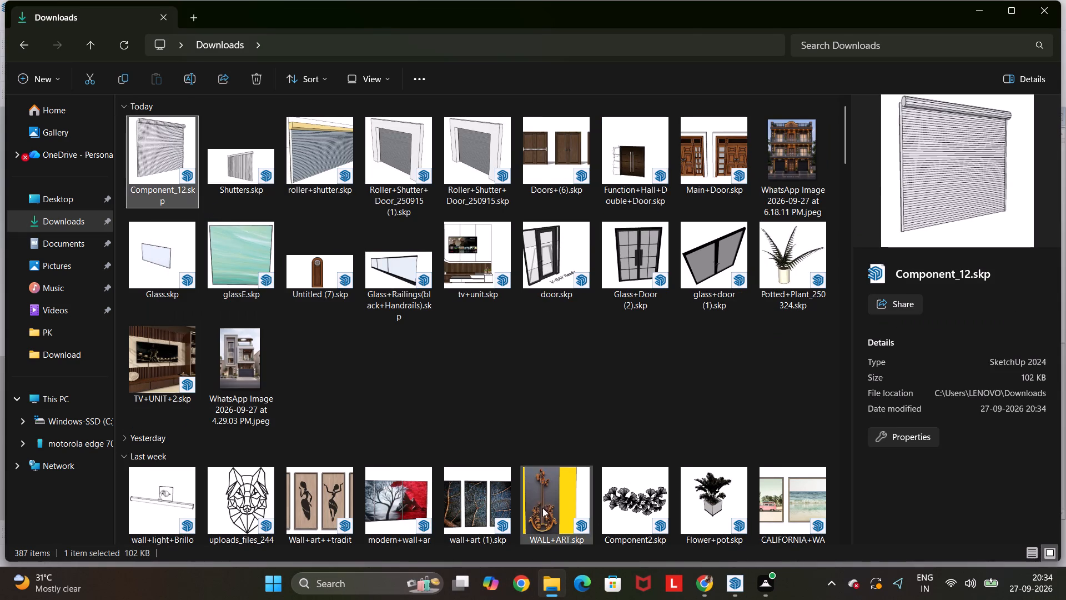
pyautogui.click(738, 578)
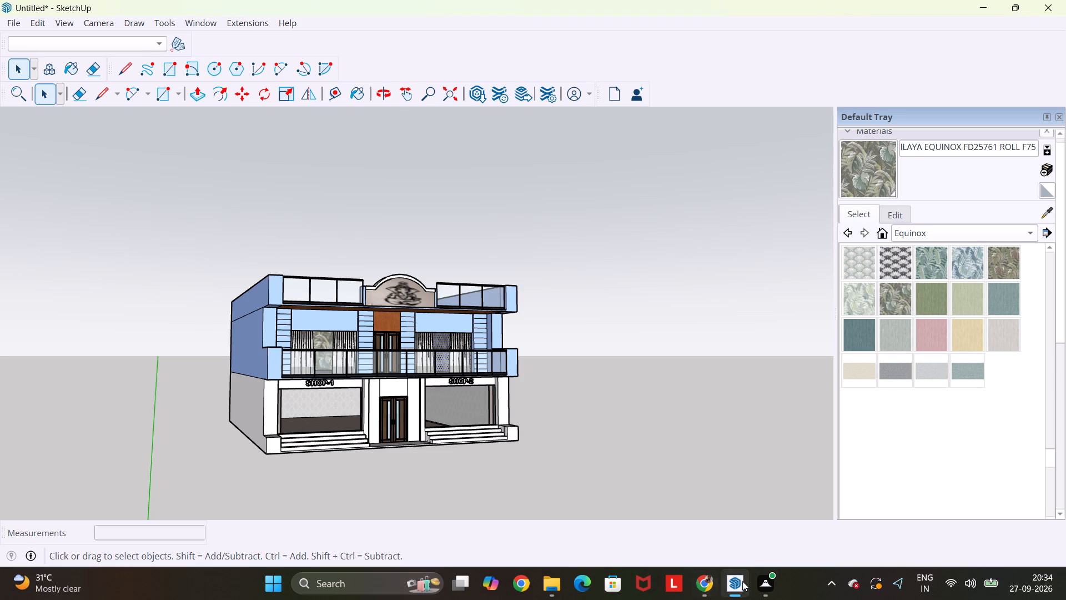
pyautogui.click(743, 581)
pyautogui.click(733, 583)
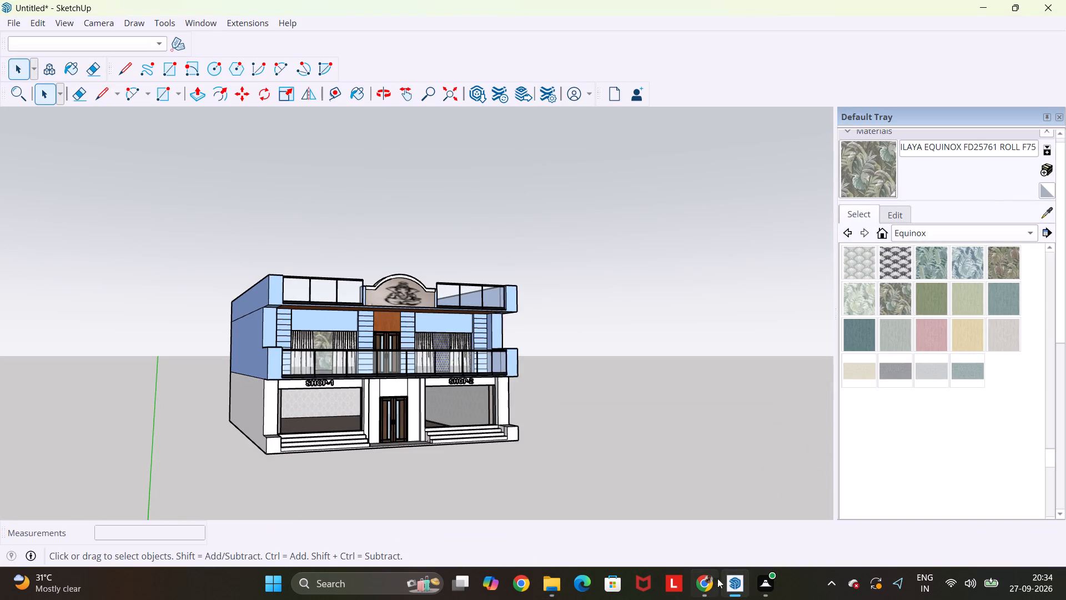
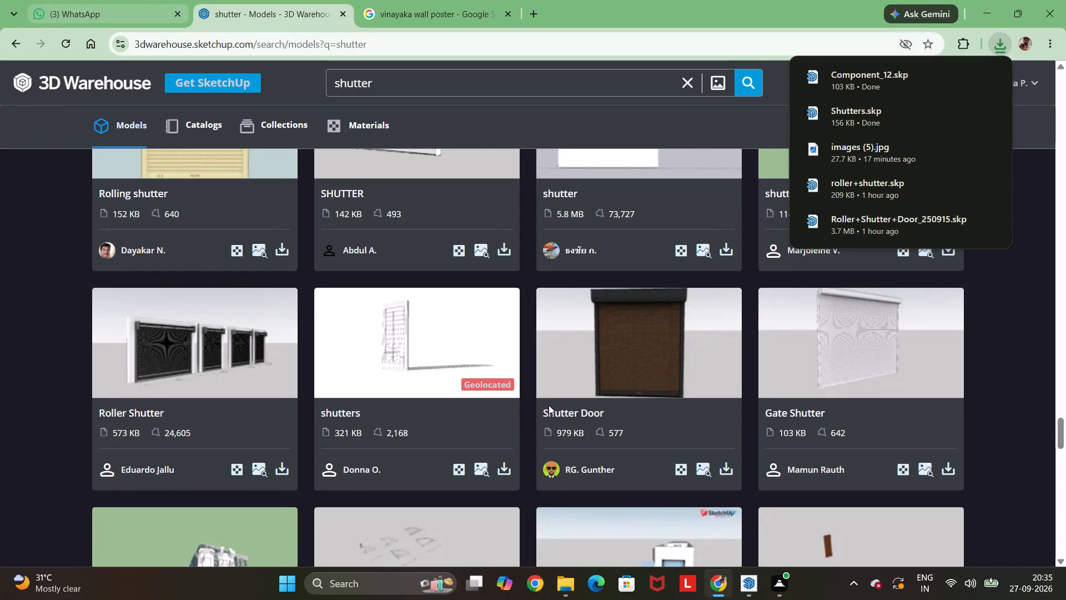
# Open the downloaded Component_12.skp shutter file from the Downloads folder and bring its SketchUp window forward.
pyautogui.click(564, 579)
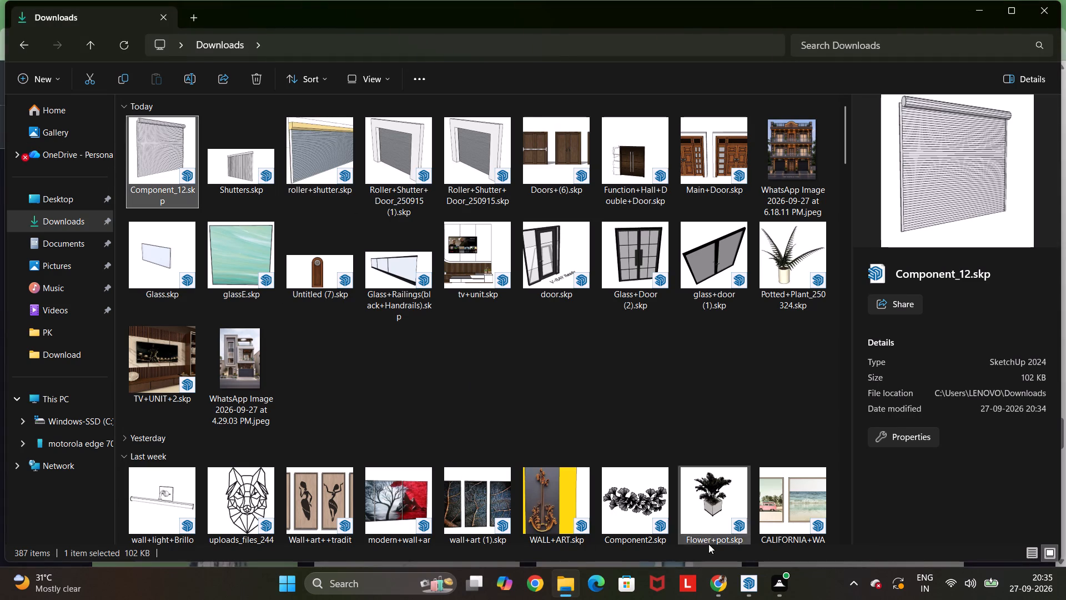
pyautogui.rightClick(155, 141)
pyautogui.click(208, 201)
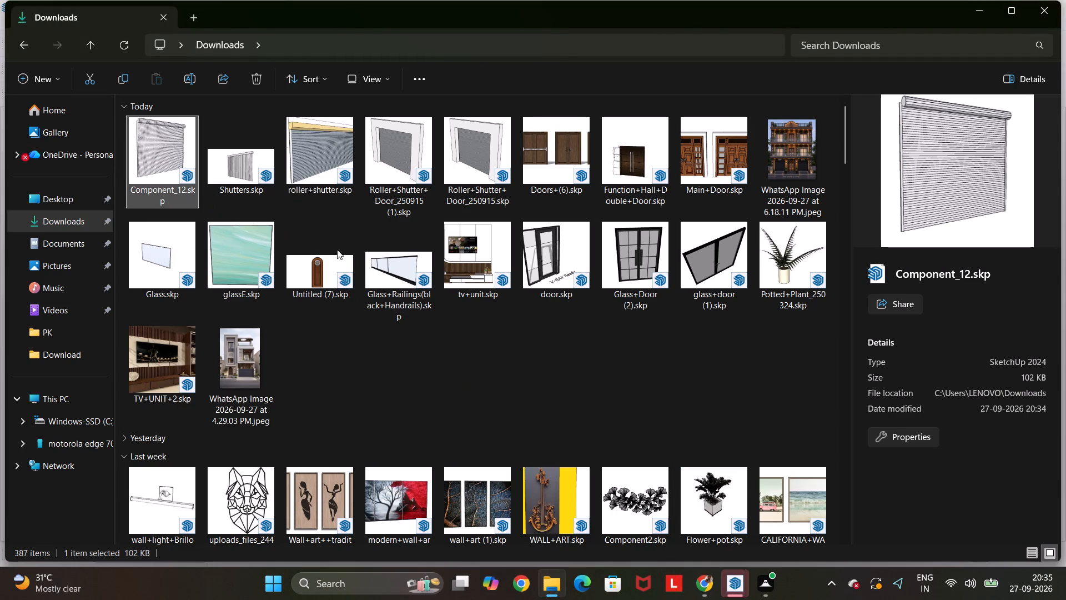
pyautogui.click(738, 588)
pyautogui.click(797, 518)
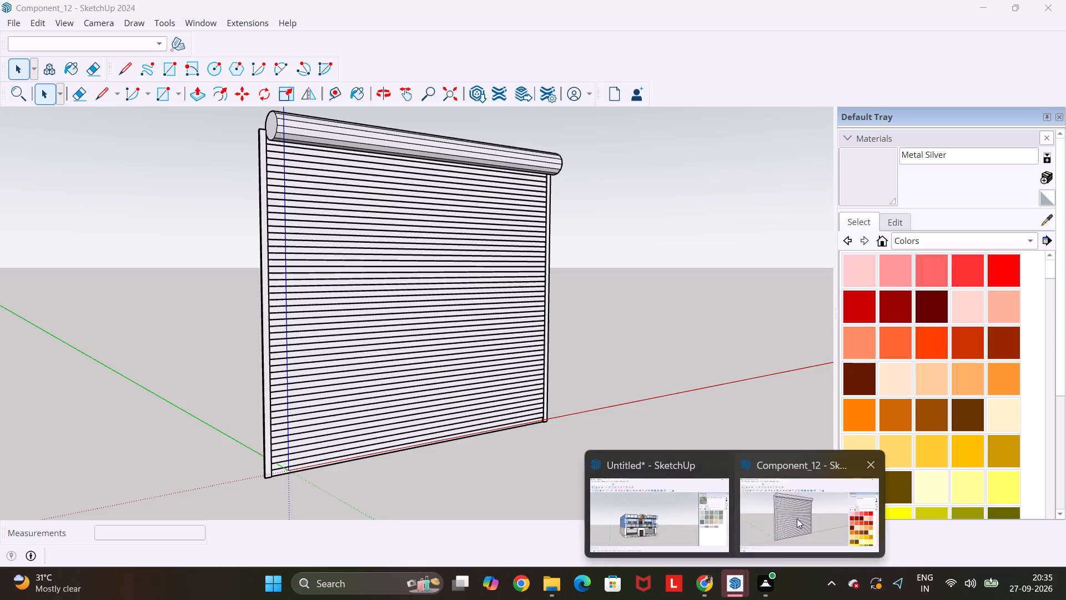
# Select the entire roller shutter, including its top roll and side guides, and copy it.
pyautogui.scroll(-4, 660, 339)
pyautogui.moveTo(682, 262); pyautogui.dragTo(549, 292, button='middle')
pyautogui.scroll(-2, 547, 291)
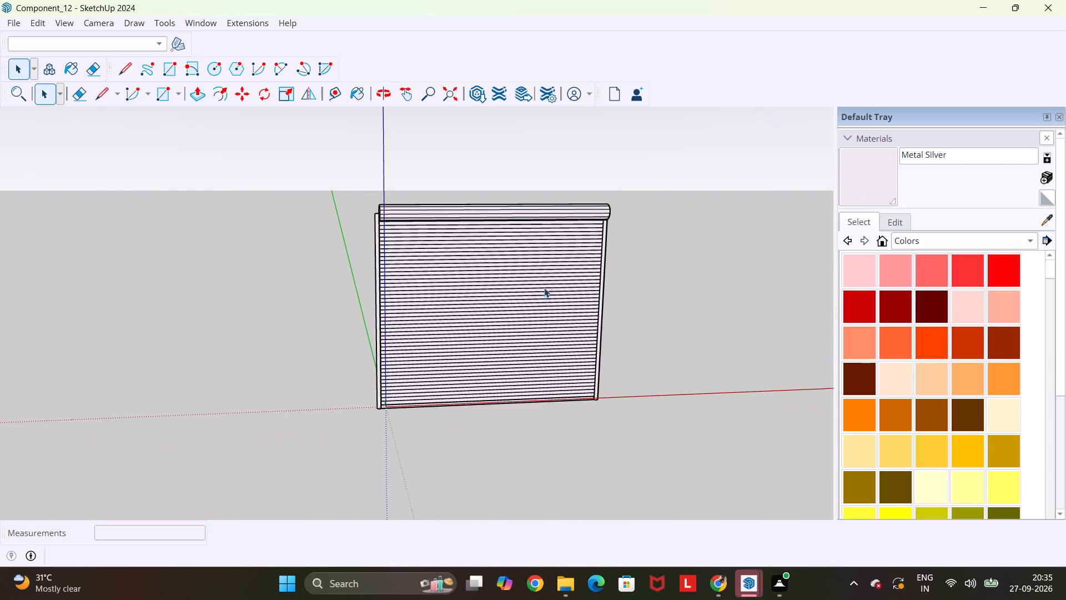
pyautogui.moveTo(655, 178); pyautogui.dragTo(294, 453)
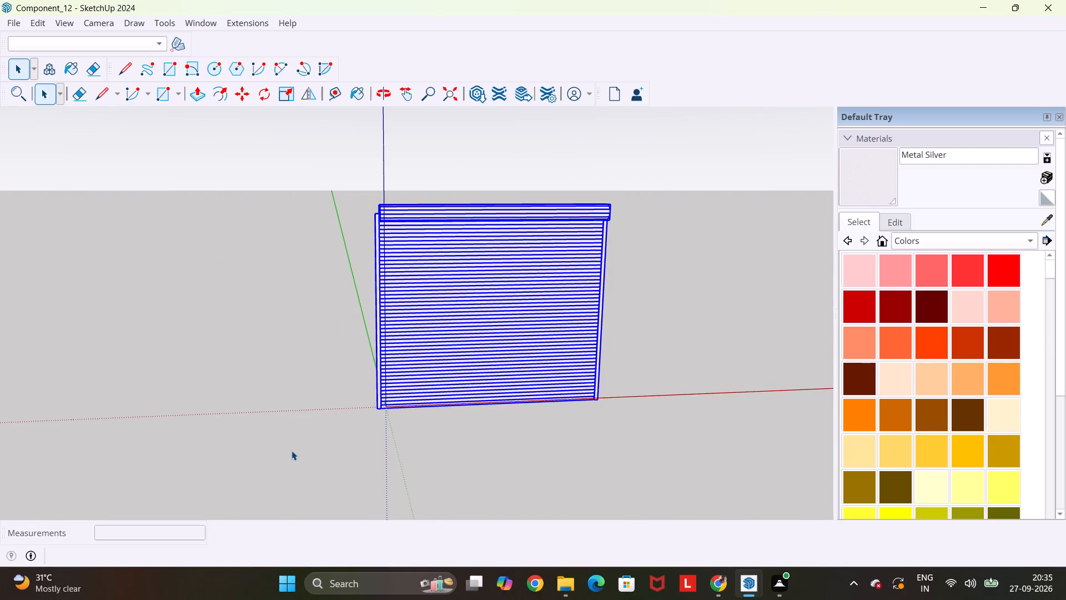
pyautogui.hotkey('ctrl', 'c')
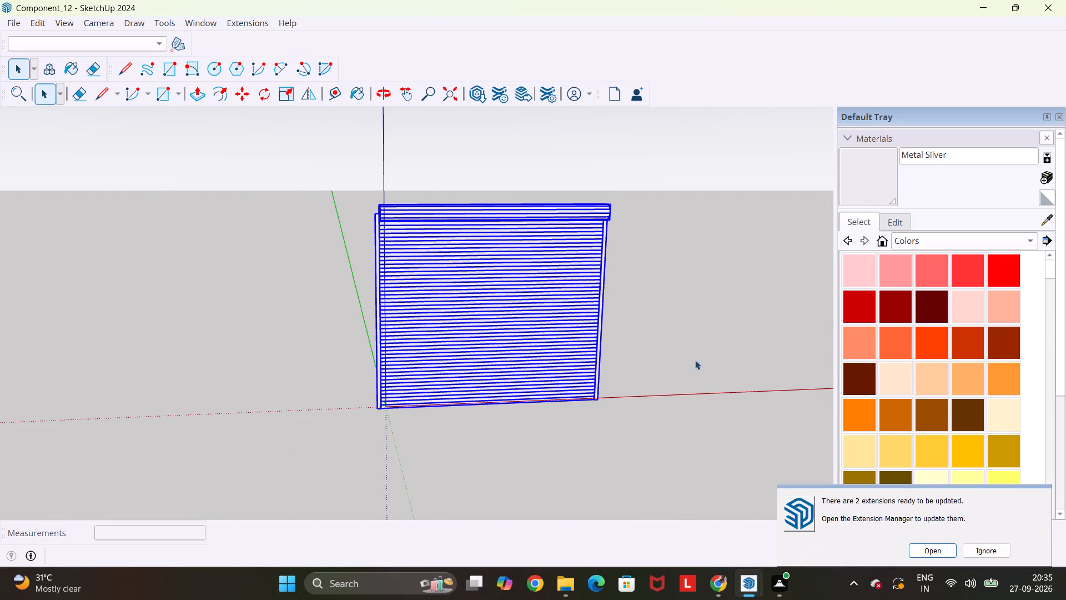
# Switch to the building model and paste the shutter at the lower corner of the SHOP-1 opening, beside the textured side wall.
pyautogui.click(750, 585)
pyautogui.click(685, 518)
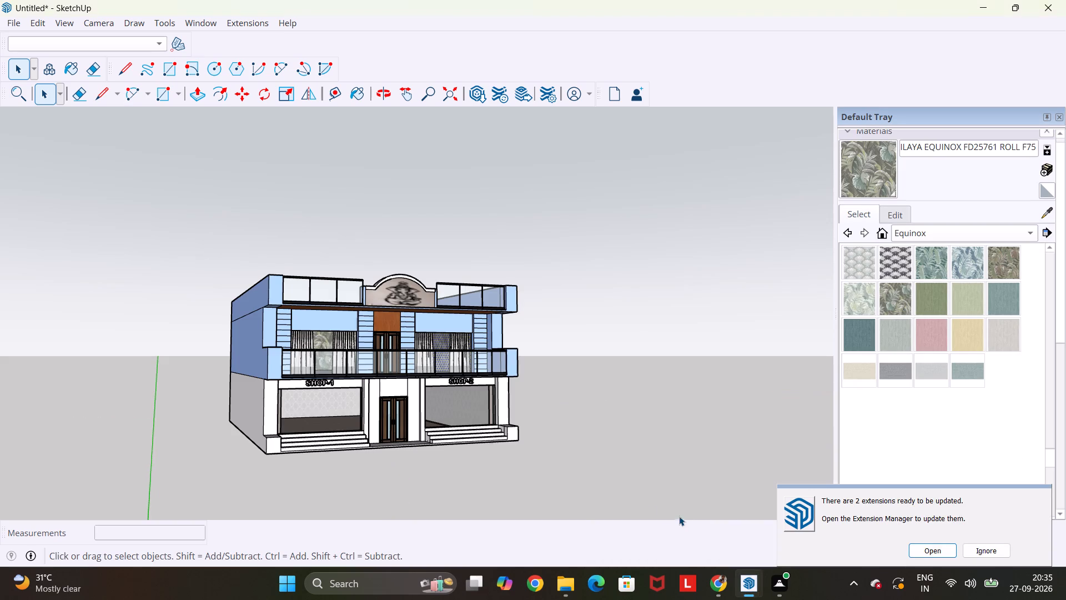
pyautogui.hotkey('ctrl', 'v')
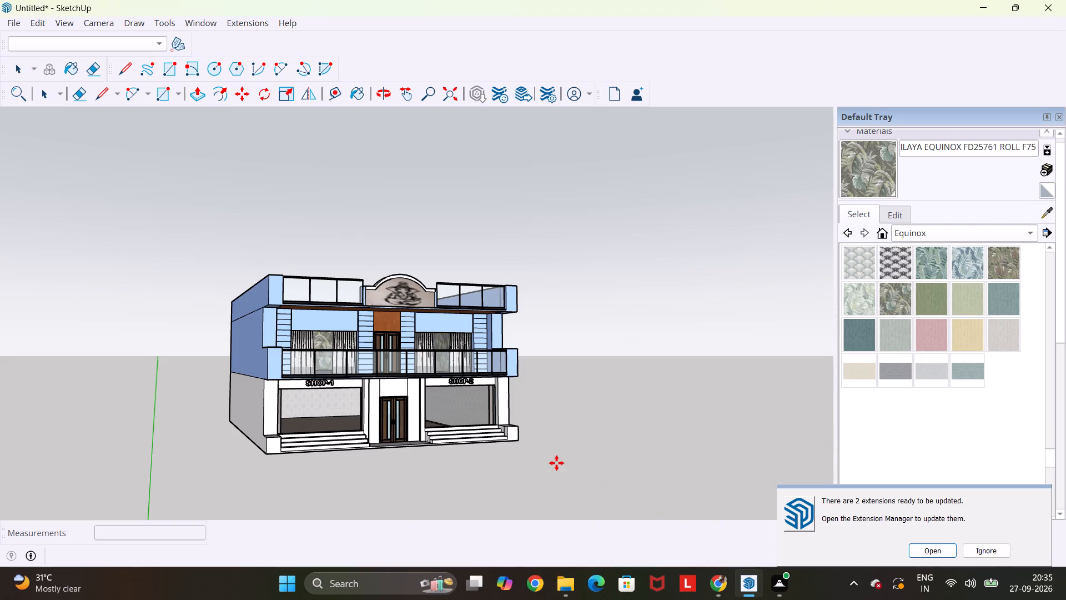
pyautogui.scroll(2, 373, 444)
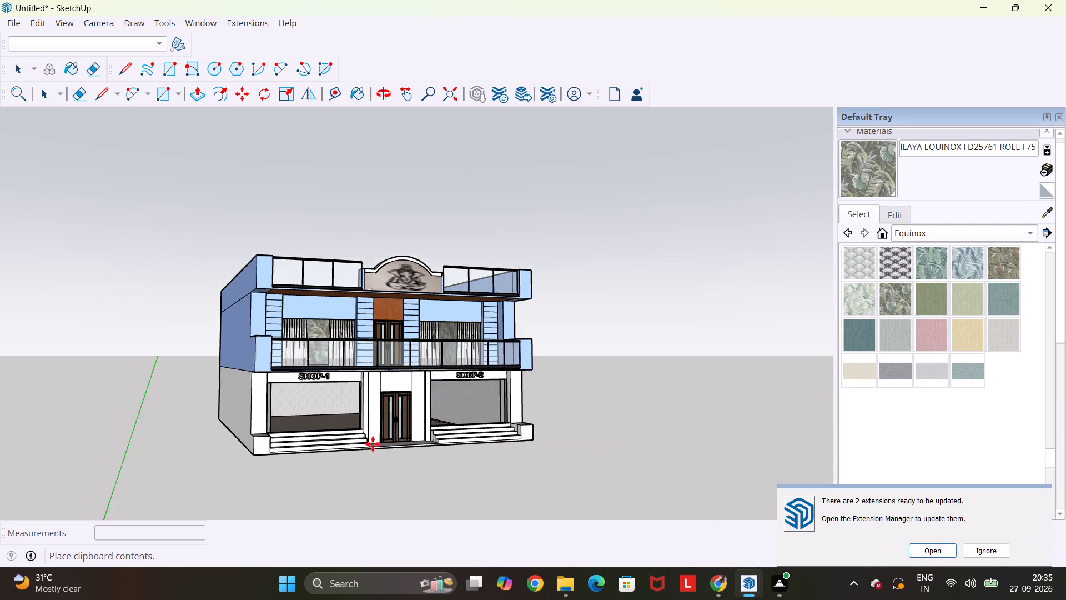
pyautogui.scroll(3, 373, 444)
pyautogui.scroll(4, 293, 419)
pyautogui.scroll(4, 179, 422)
pyautogui.scroll(4, 118, 434)
pyautogui.scroll(-3, 96, 451)
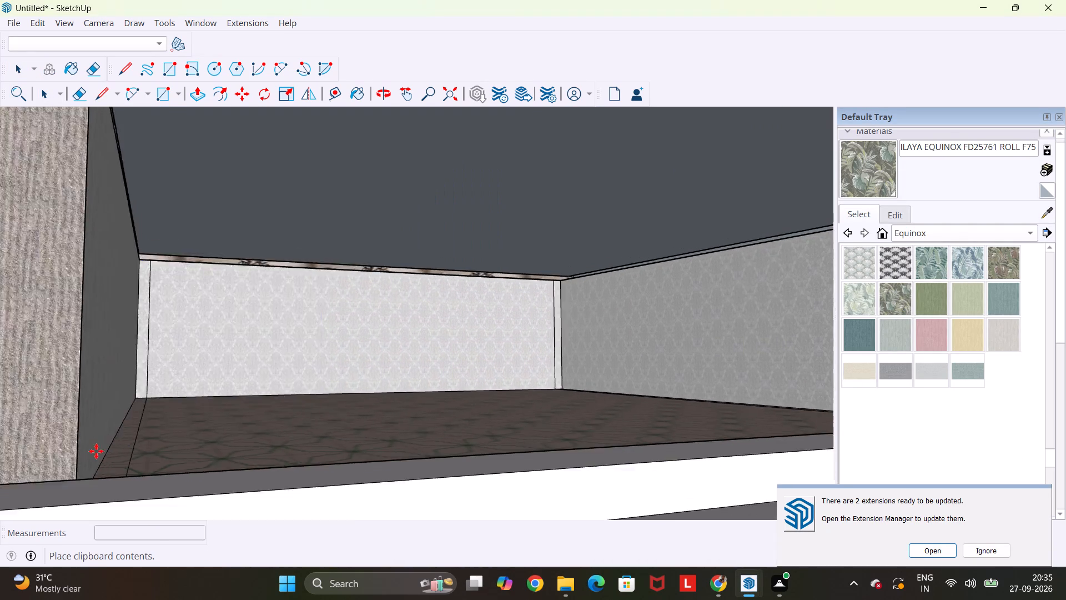
pyautogui.scroll(-2, 96, 451)
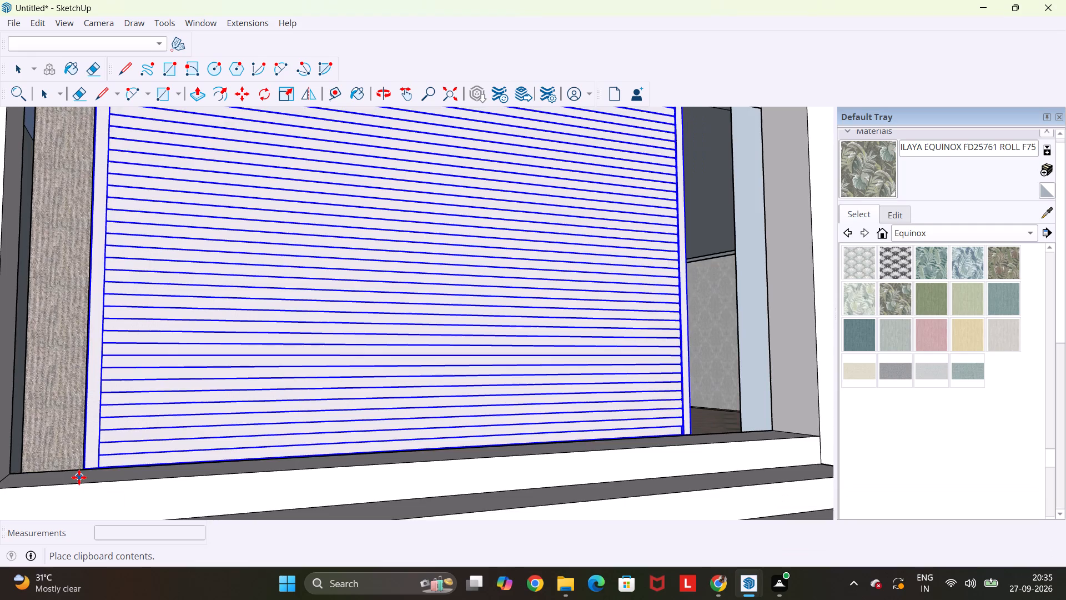
pyautogui.scroll(5, 79, 476)
pyautogui.click(84, 468)
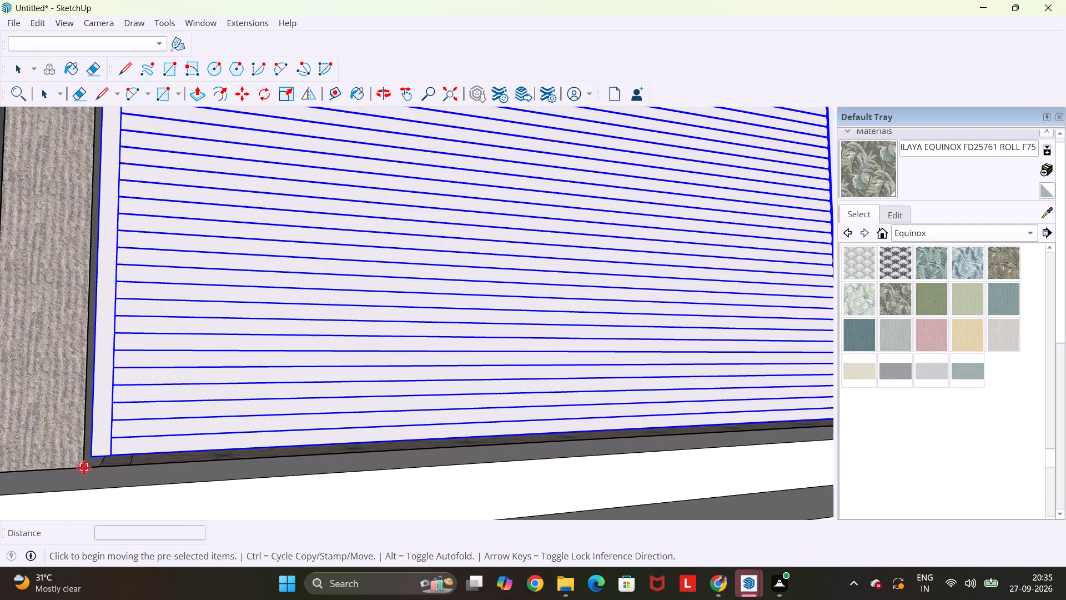
# Move the shutter about 7 11/16" by its lower corner so it meets the base of the textured side wall in SHOP-1.
pyautogui.scroll(-6, 119, 447)
pyautogui.scroll(-5, 171, 421)
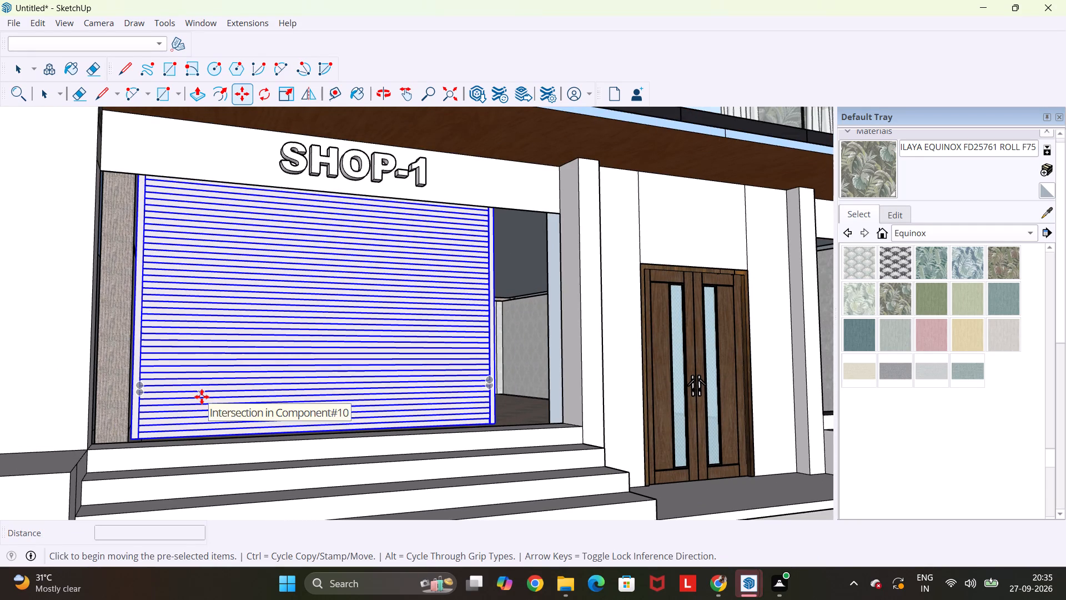
pyautogui.press('m')
pyautogui.scroll(8, 152, 384)
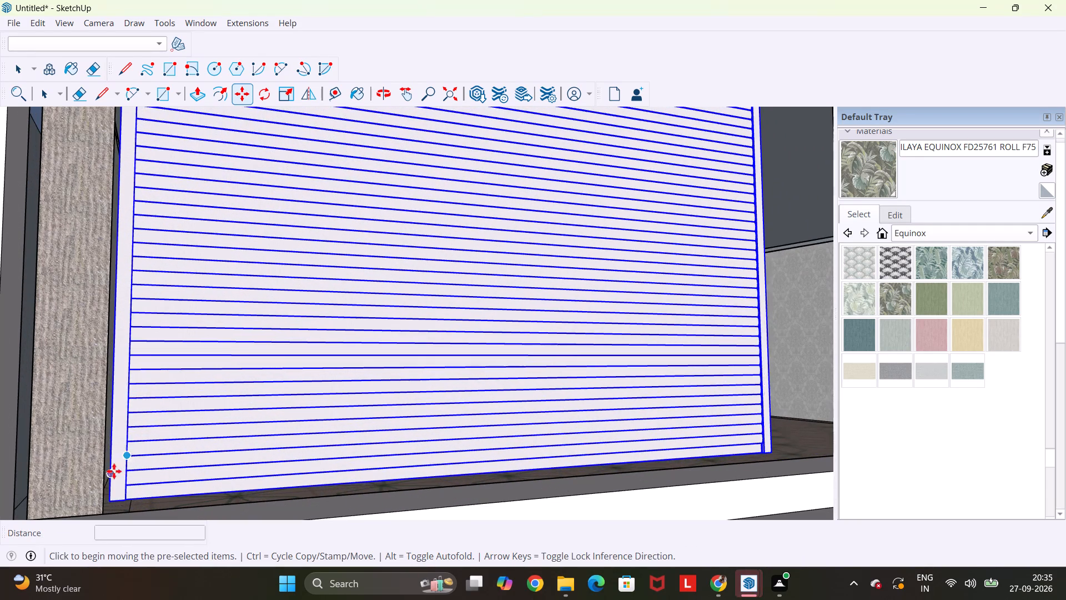
pyautogui.click(107, 501)
pyautogui.scroll(7, 100, 516)
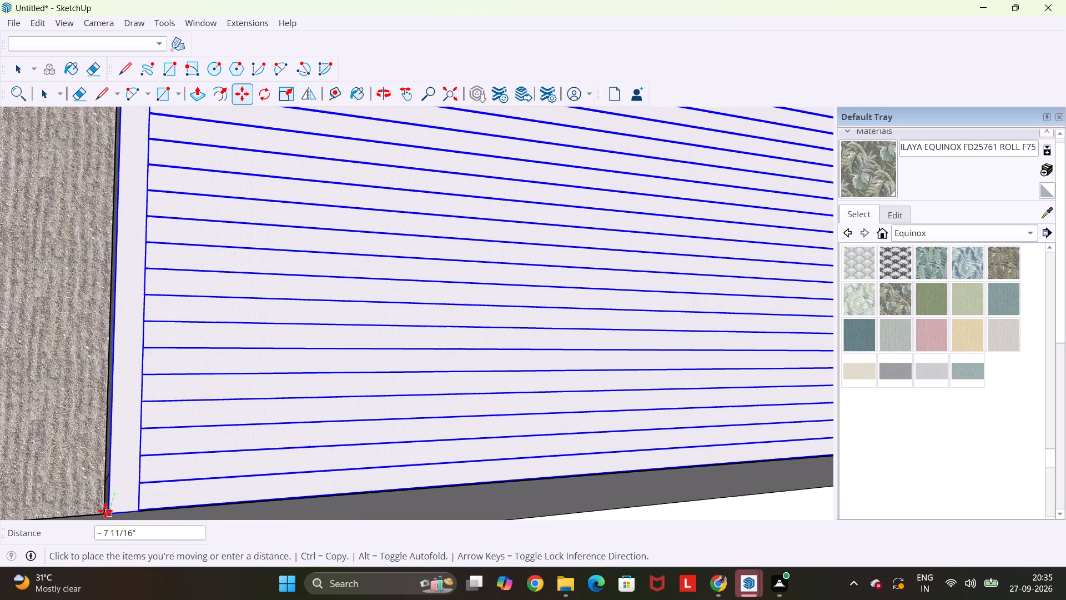
pyautogui.scroll(3, 105, 511)
pyautogui.click(100, 516)
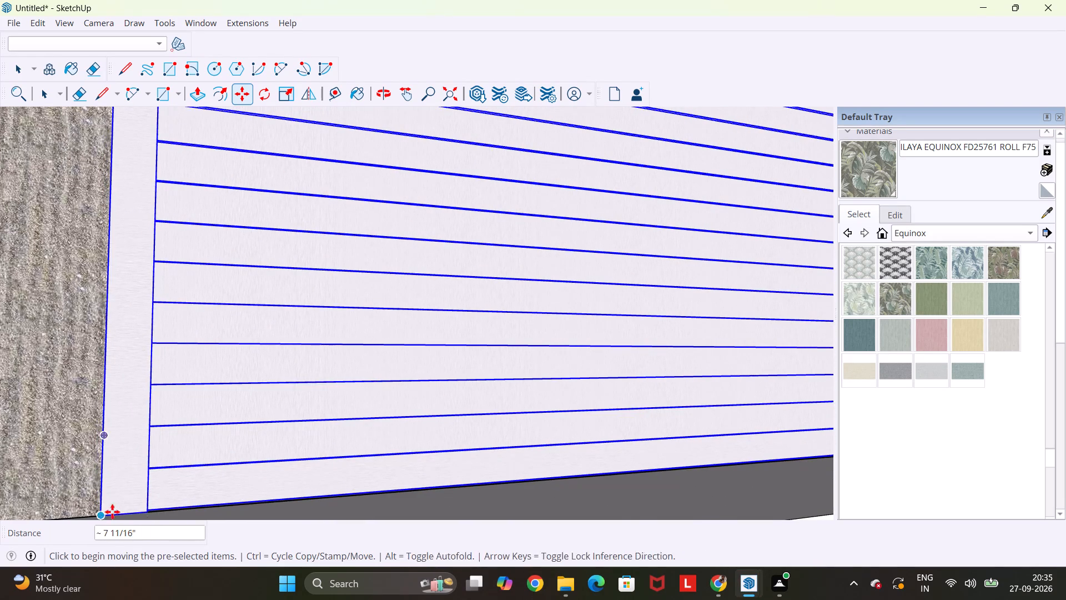
# Scale the shutter's height down from the top to about 0.68 so it fits below the SHOP-1 sign band.
pyautogui.scroll(-19, 140, 489)
pyautogui.moveTo(494, 351); pyautogui.dragTo(296, 404, button='middle')
pyautogui.scroll(-1, 494, 351)
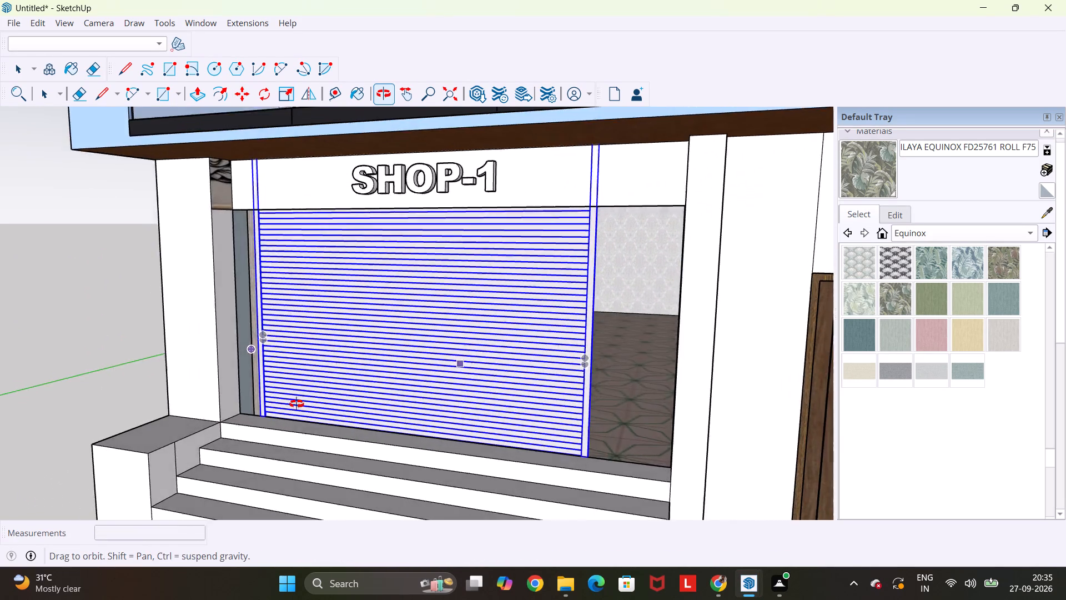
pyautogui.moveTo(296, 404); pyautogui.dragTo(324, 415, button='middle')
pyautogui.scroll(-4, 322, 414)
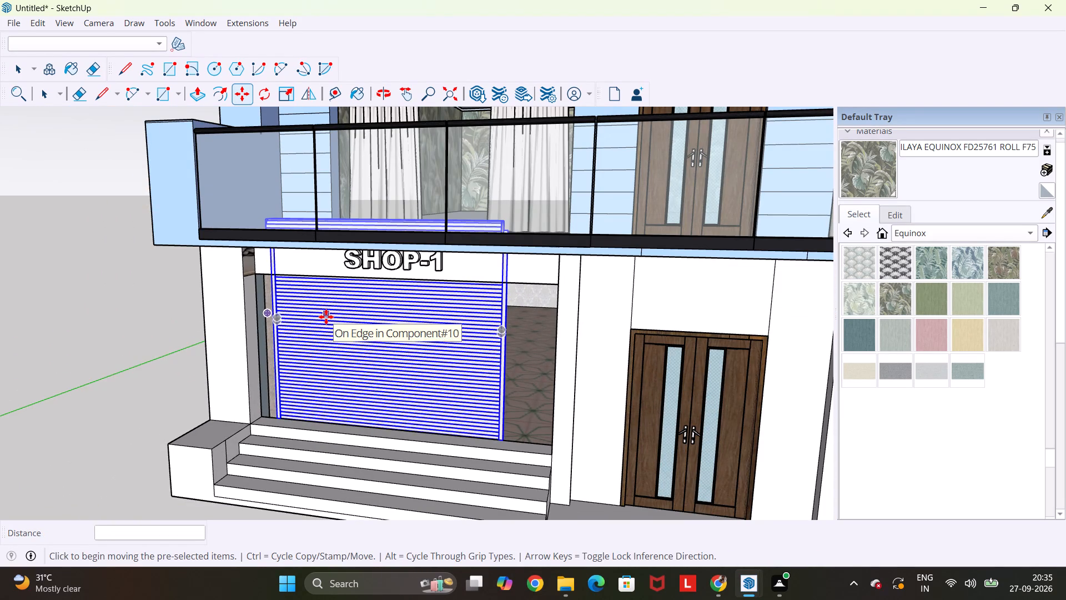
pyautogui.press('s')
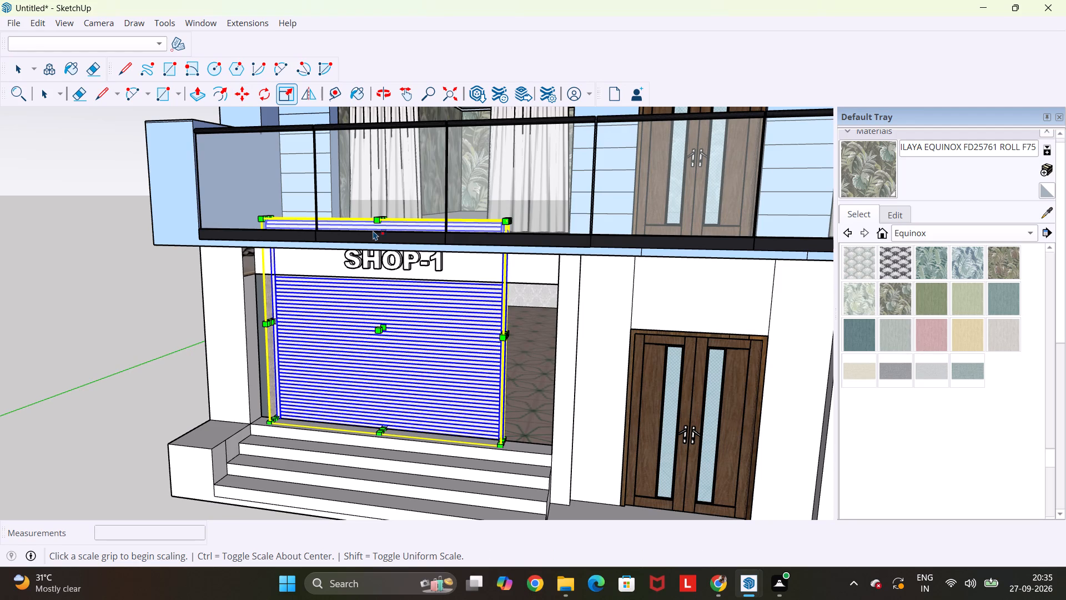
pyautogui.moveTo(373, 231); pyautogui.dragTo(453, 294, button='middle')
pyautogui.scroll(5, 408, 218)
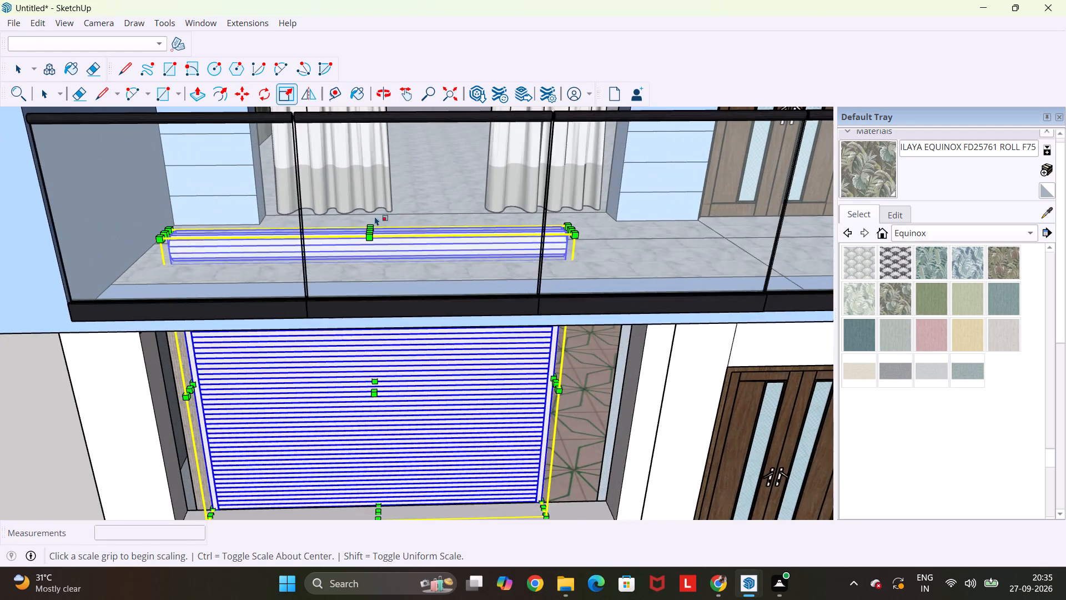
pyautogui.scroll(4, 375, 218)
pyautogui.click(371, 234)
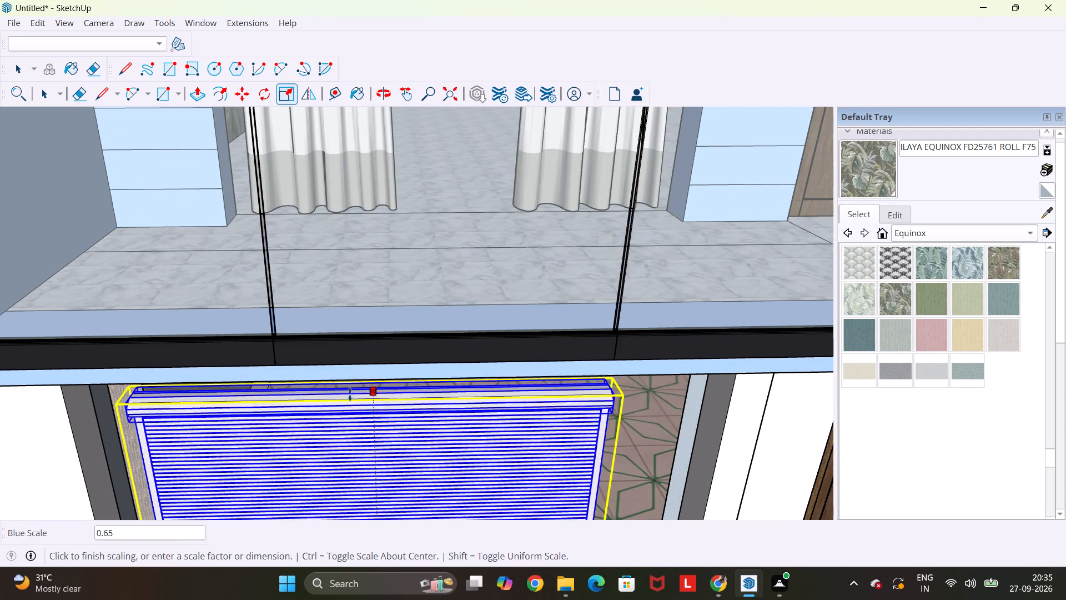
pyautogui.moveTo(345, 410); pyautogui.dragTo(401, 282, button='middle')
pyautogui.scroll(-2, 401, 283)
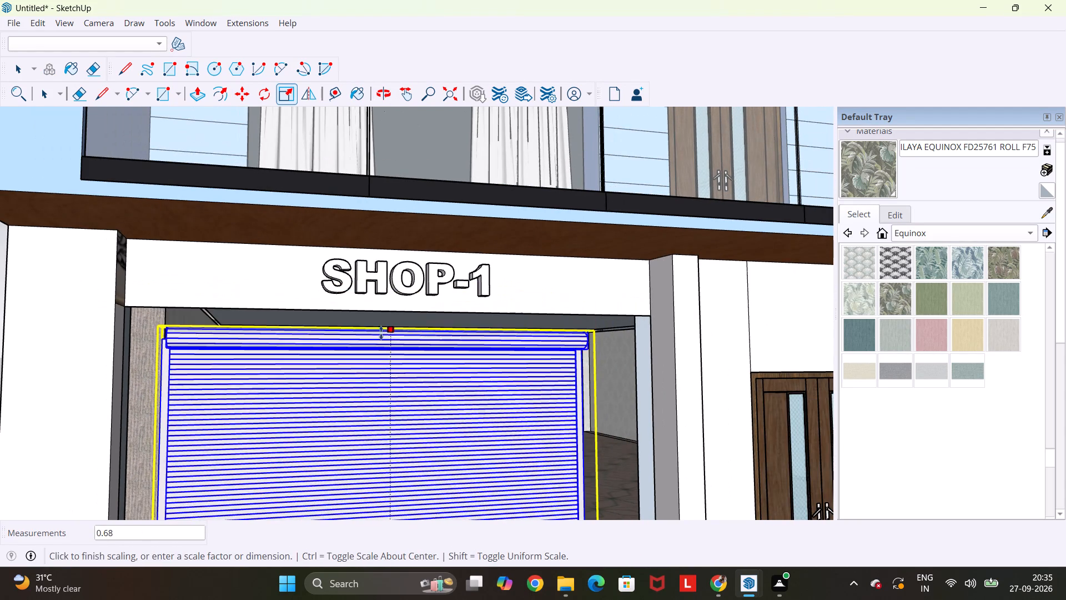
pyautogui.click(380, 339)
pyautogui.scroll(-9, 380, 339)
pyautogui.scroll(8, 259, 446)
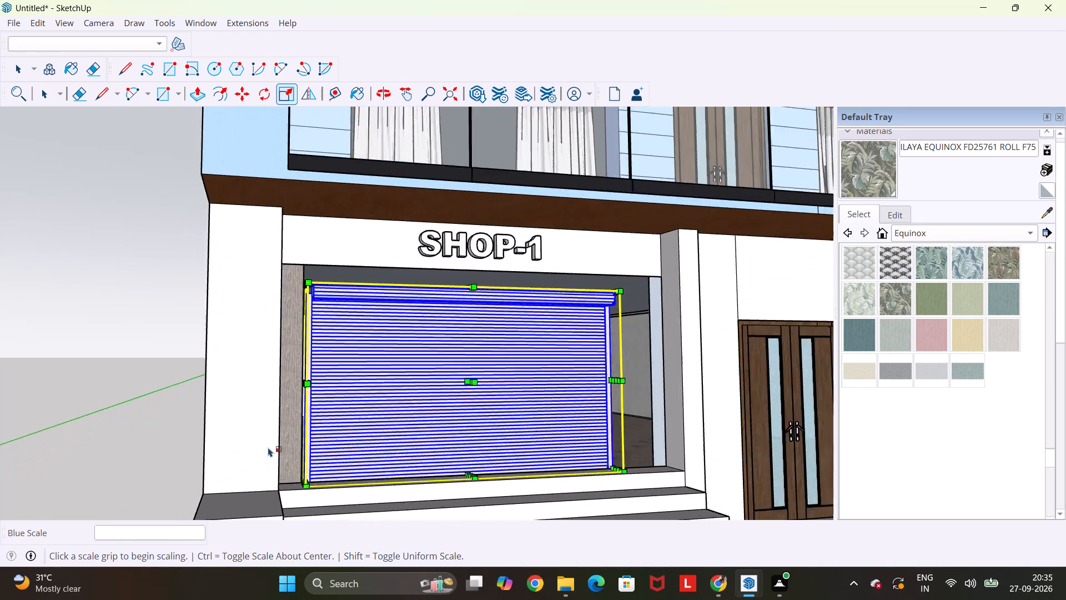
# Move the shutter sideways by its lower corner to the inner face of the SHOP-1 pillar farthest from the entrance door.
pyautogui.scroll(2, 268, 447)
pyautogui.moveTo(339, 452); pyautogui.dragTo(223, 421, button='middle')
pyautogui.scroll(2, 223, 421)
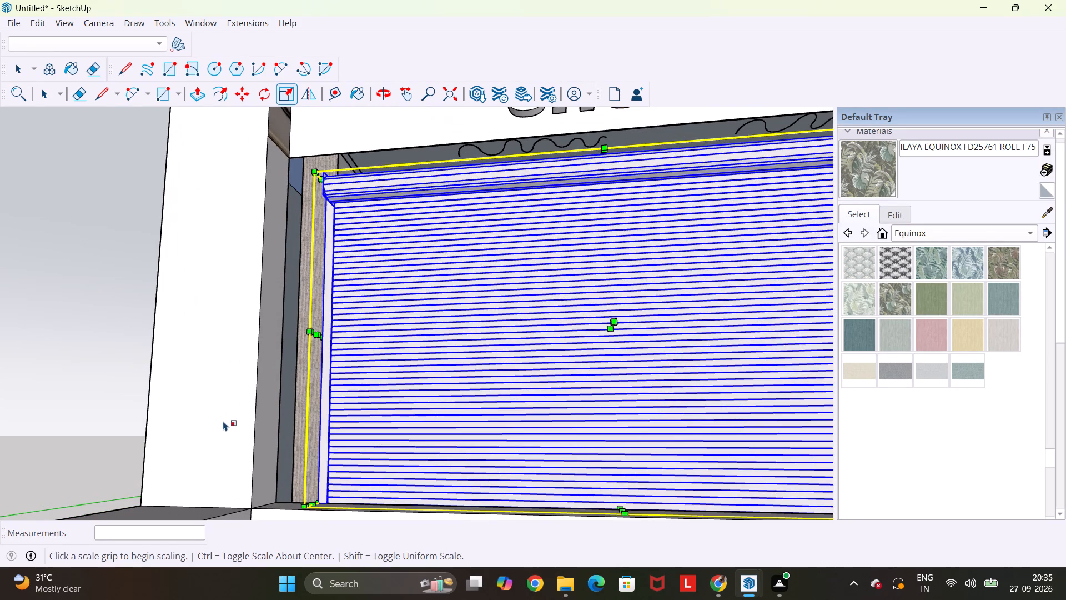
pyautogui.press('m')
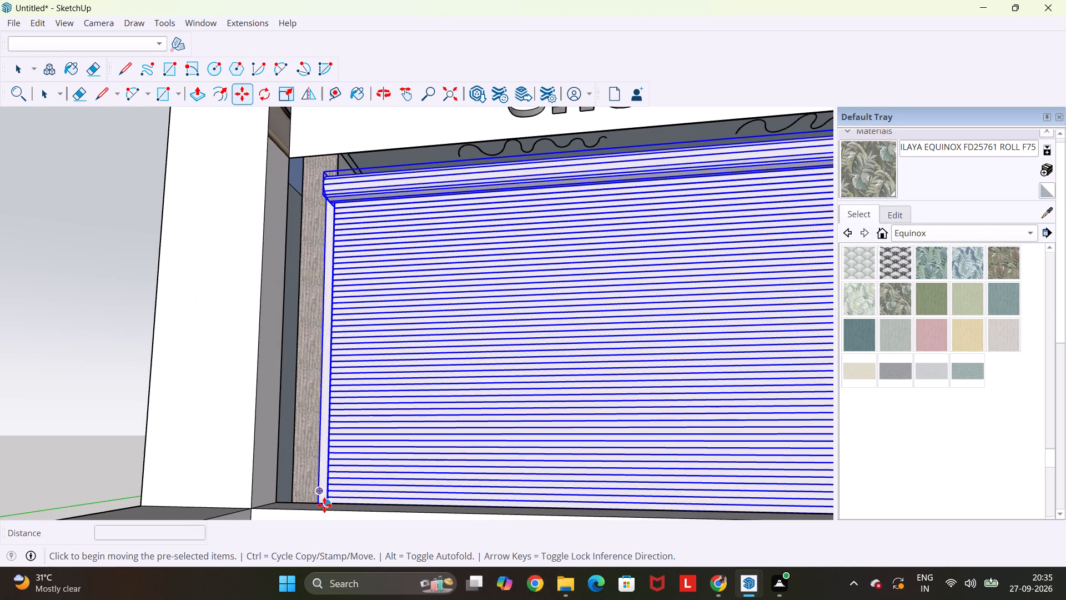
pyautogui.click(315, 504)
pyautogui.click(275, 496)
pyautogui.scroll(-10, 275, 496)
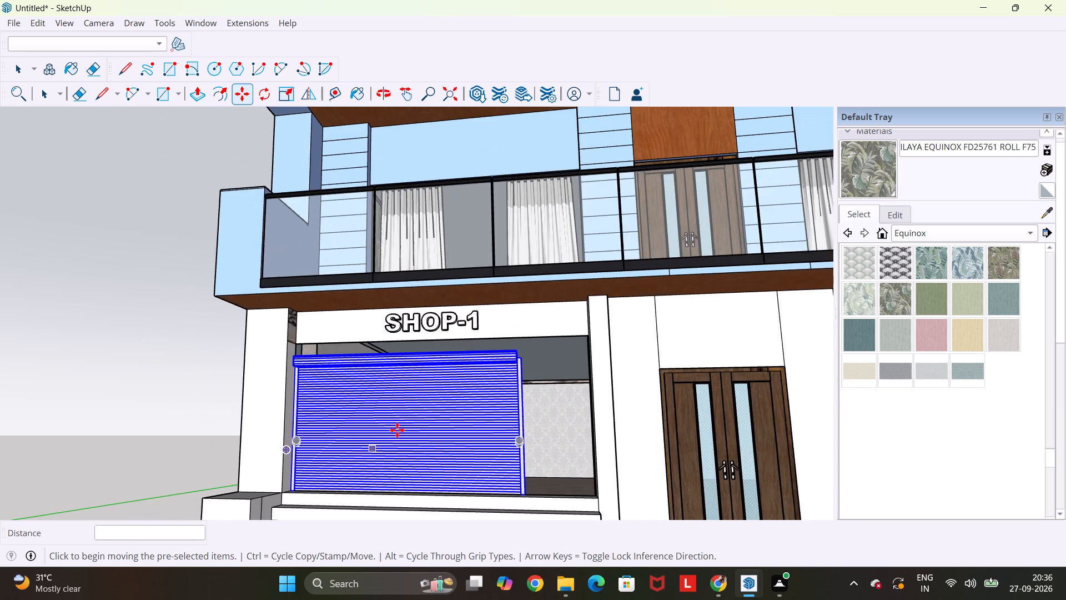
# Scale the shutter's width along the red axis to about 1.28 so it spans the SHOP-1 opening to the pillar near the door.
pyautogui.moveTo(403, 420); pyautogui.dragTo(441, 466, button='middle')
pyautogui.scroll(2, 490, 448)
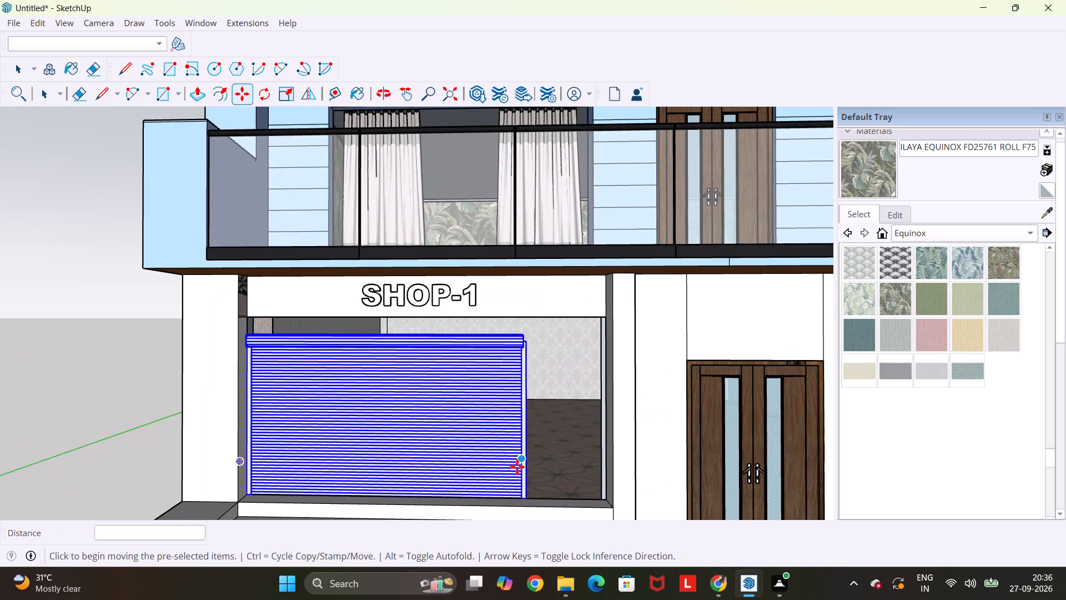
pyautogui.press('s')
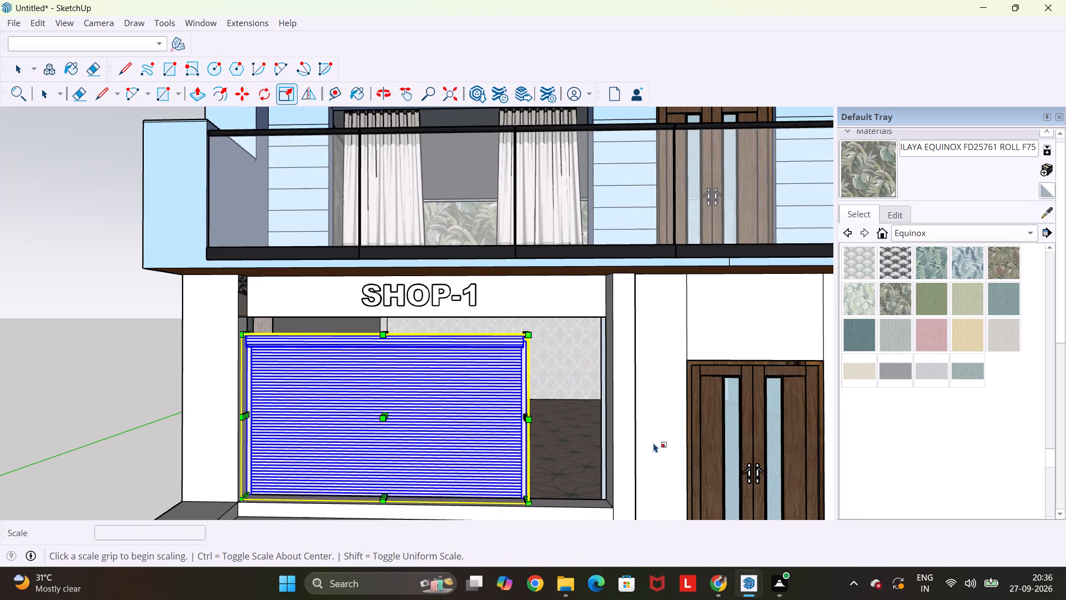
pyautogui.moveTo(631, 428); pyautogui.dragTo(548, 443, button='middle')
pyautogui.scroll(1, 631, 428)
pyautogui.scroll(4, 537, 434)
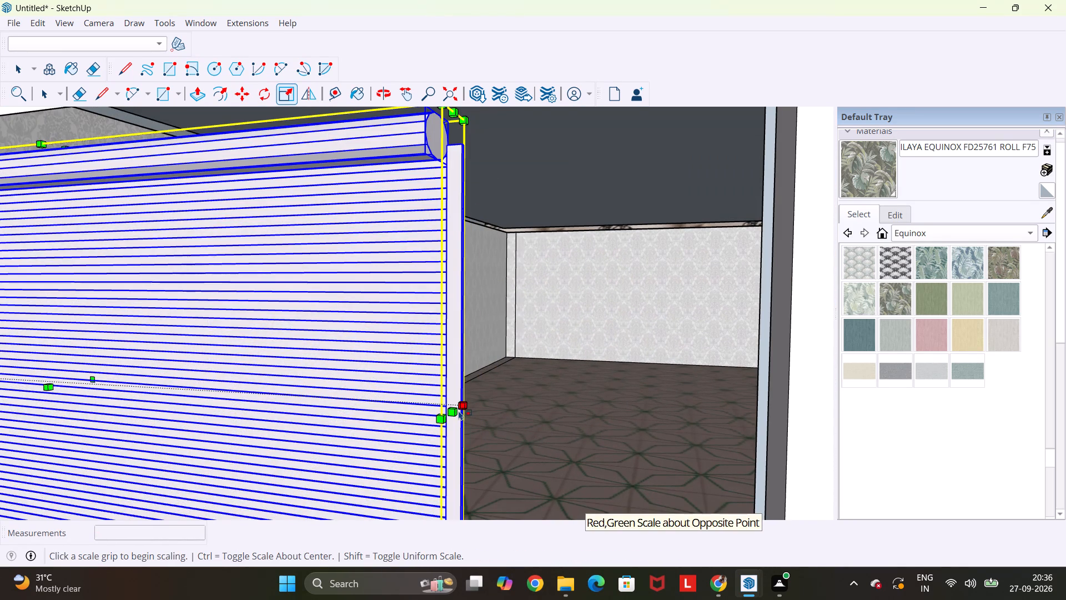
pyautogui.click(455, 411)
pyautogui.scroll(-8, 455, 411)
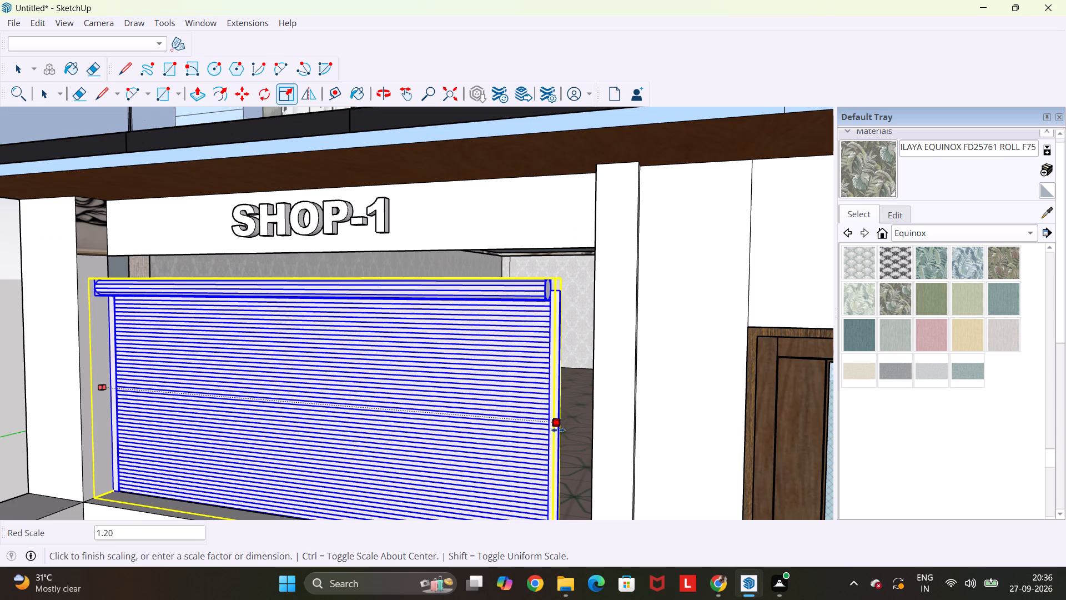
pyautogui.moveTo(559, 431); pyautogui.dragTo(752, 447, button='middle')
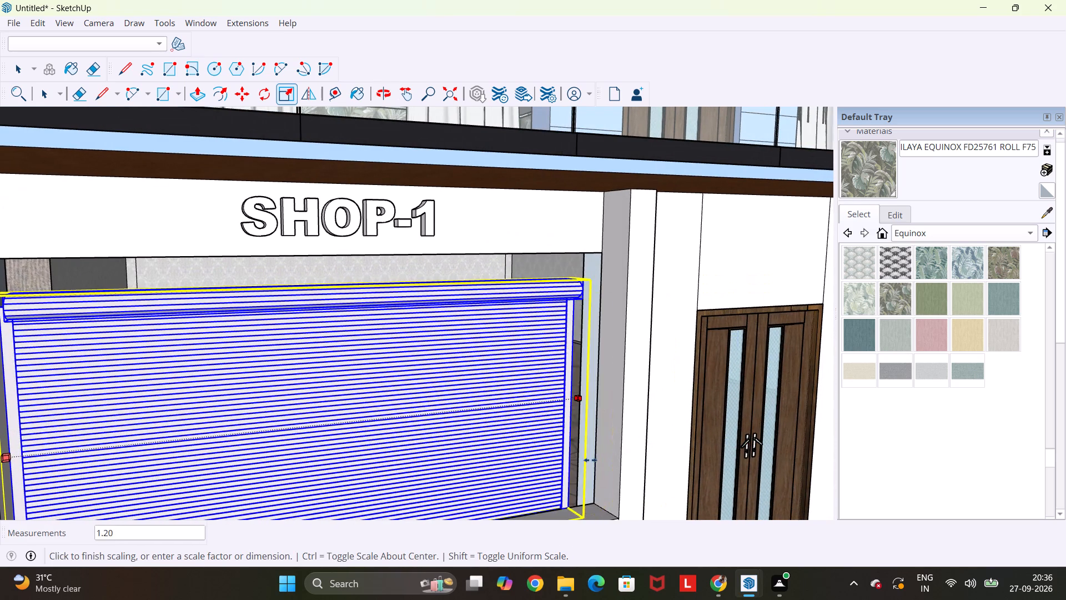
pyautogui.click(609, 443)
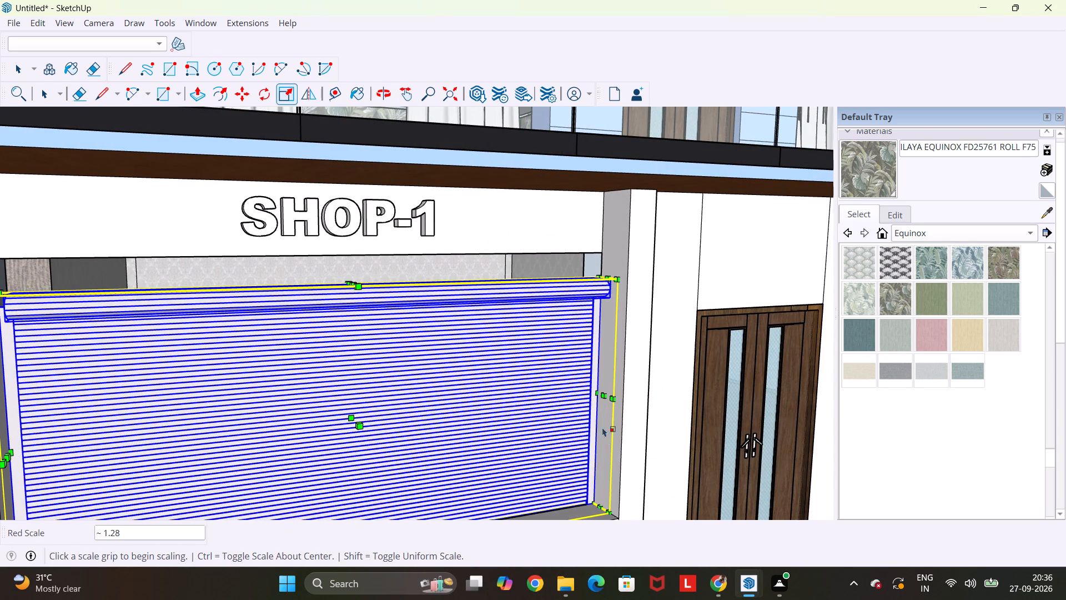
# Scale the shutter's height up from its top to about 1.11 so it reaches the underside of the SHOP-1 sign band.
pyautogui.moveTo(376, 301); pyautogui.dragTo(399, 381, button='middle')
pyautogui.scroll(4, 356, 319)
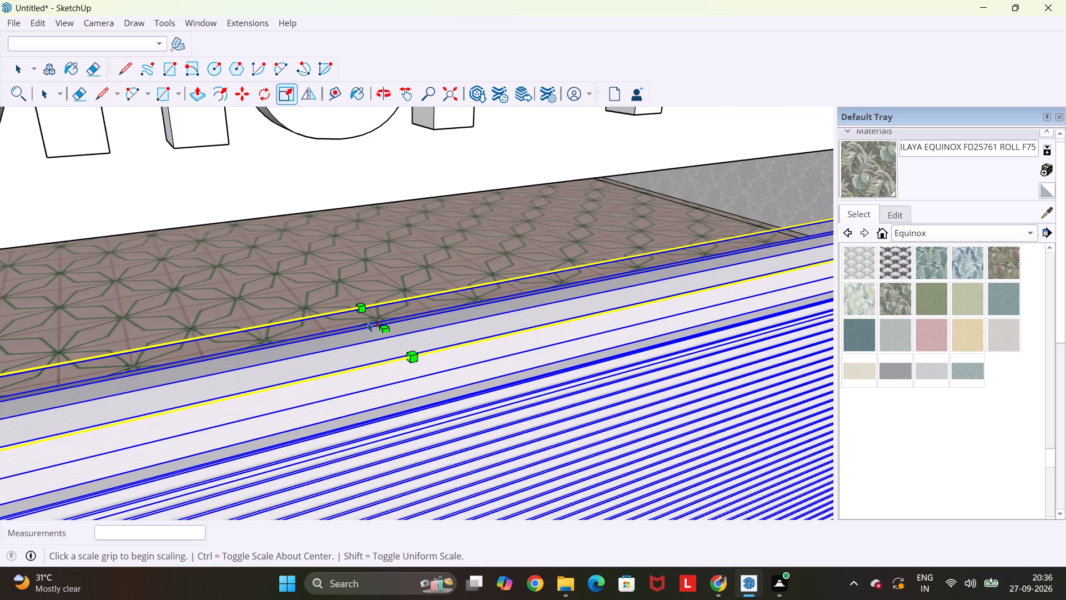
pyautogui.click(384, 330)
pyautogui.scroll(-3, 384, 323)
pyautogui.moveTo(381, 328); pyautogui.dragTo(375, 300, button='middle')
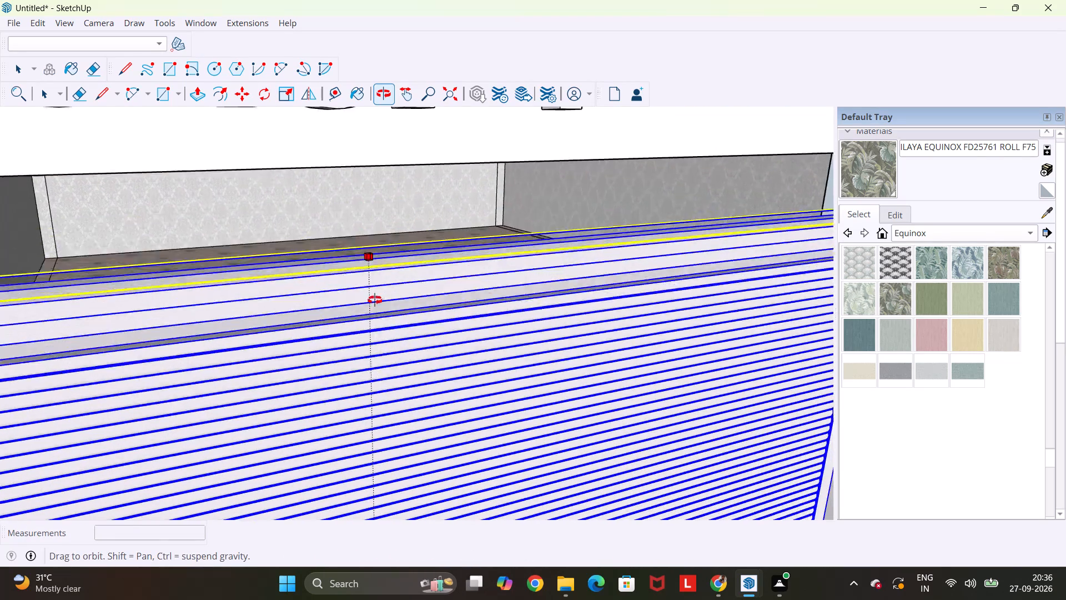
pyautogui.moveTo(375, 300); pyautogui.dragTo(381, 294, button='middle')
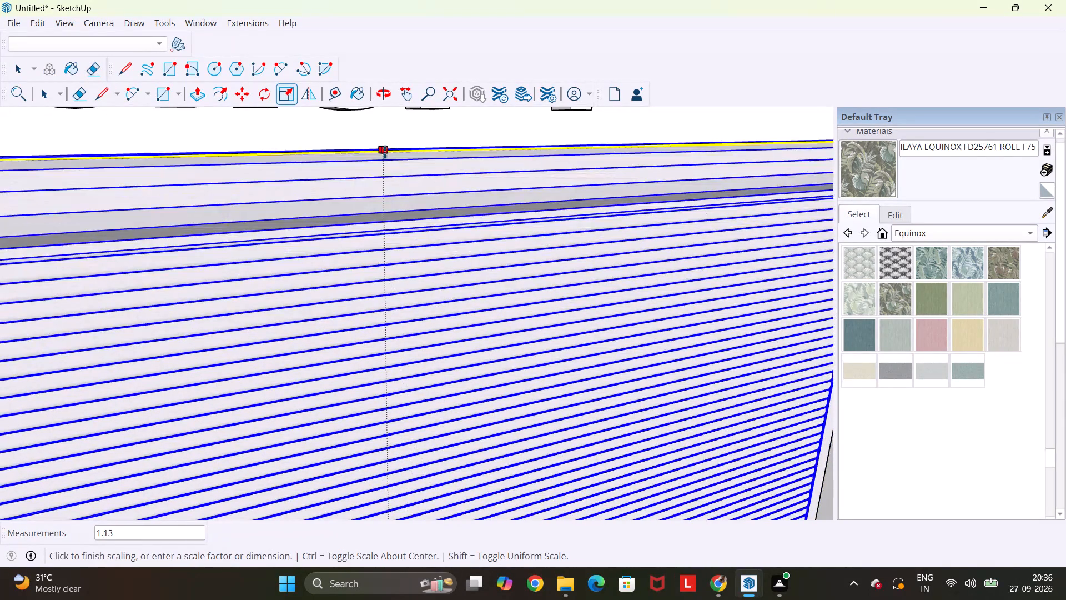
pyautogui.click(379, 169)
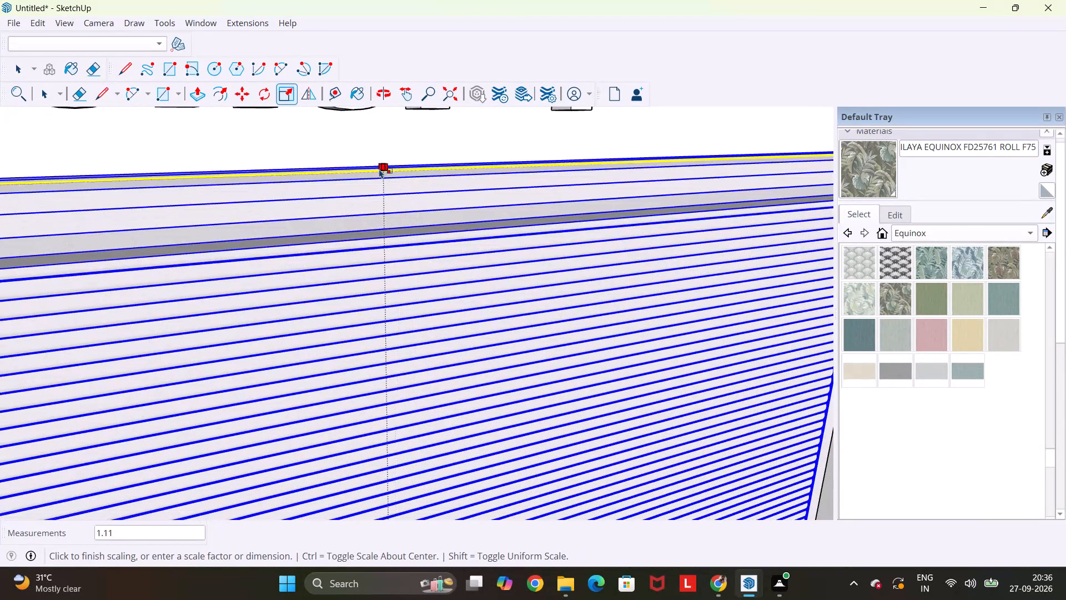
# Copy the fitted SHOP-1 shutter and paste it into the SHOP-2 opening, with its lower corner at the base of the pillar near the entrance door.
pyautogui.scroll(-17, 379, 169)
pyautogui.moveTo(581, 246); pyautogui.dragTo(430, 232, button='middle')
pyautogui.scroll(-1, 511, 235)
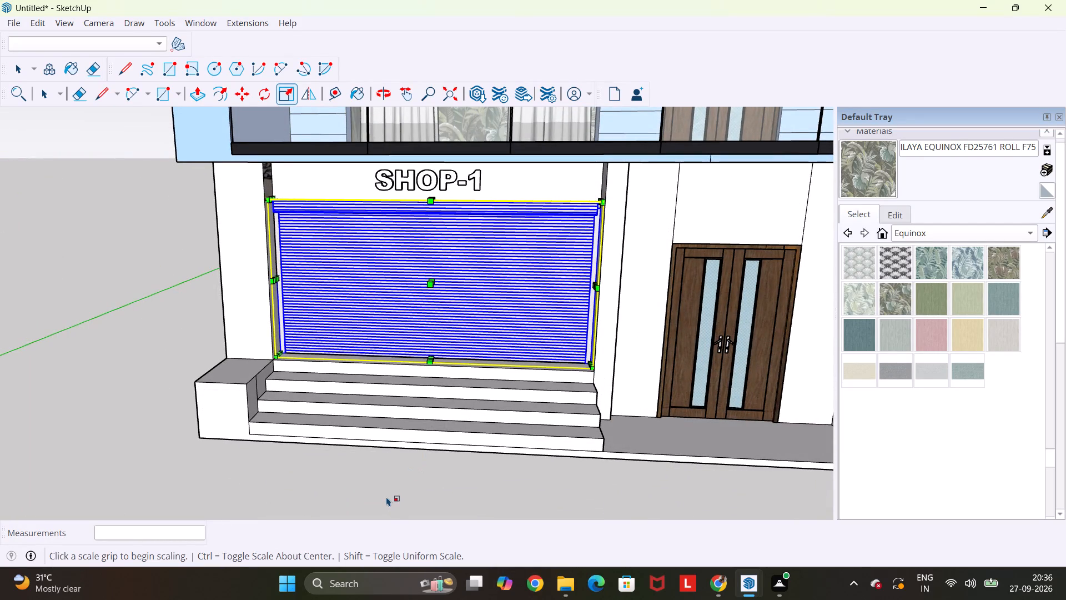
pyautogui.hotkey('ctrl', 'c')
pyautogui.hotkey('ctrl', 'c')
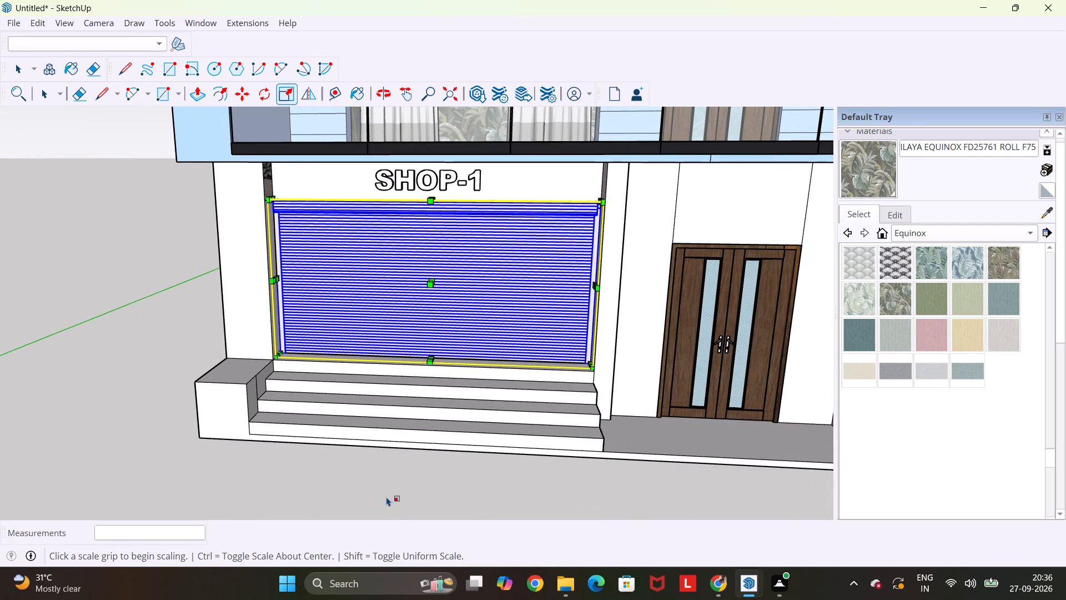
pyautogui.click(386, 497)
pyautogui.scroll(-5, 386, 497)
pyautogui.moveTo(751, 445); pyautogui.dragTo(694, 410, button='middle')
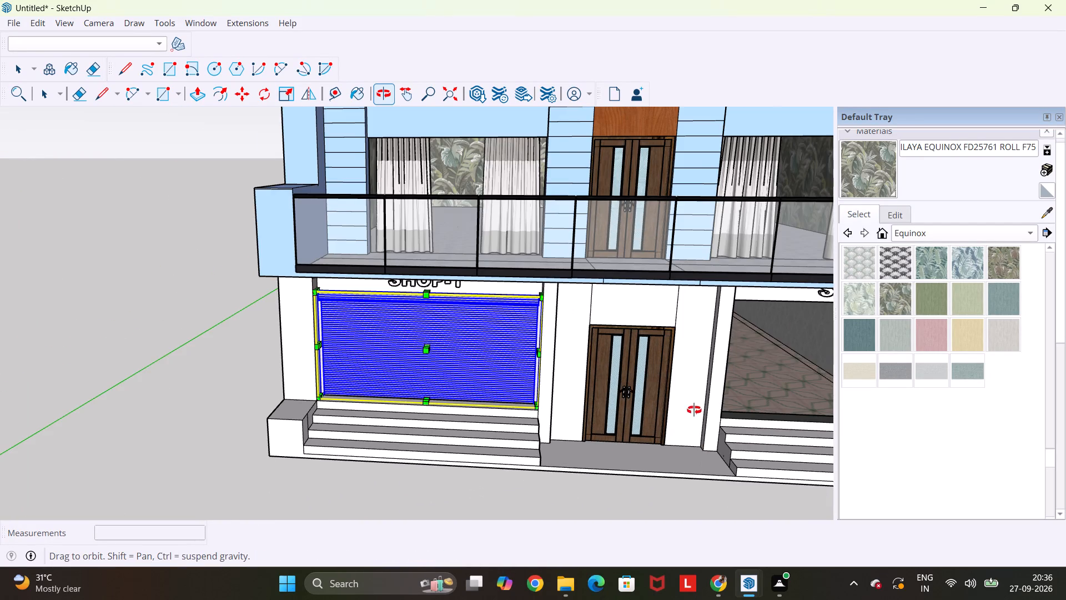
pyautogui.moveTo(694, 410); pyautogui.dragTo(792, 429, button='middle')
pyautogui.hotkey('ctrl', 'c')
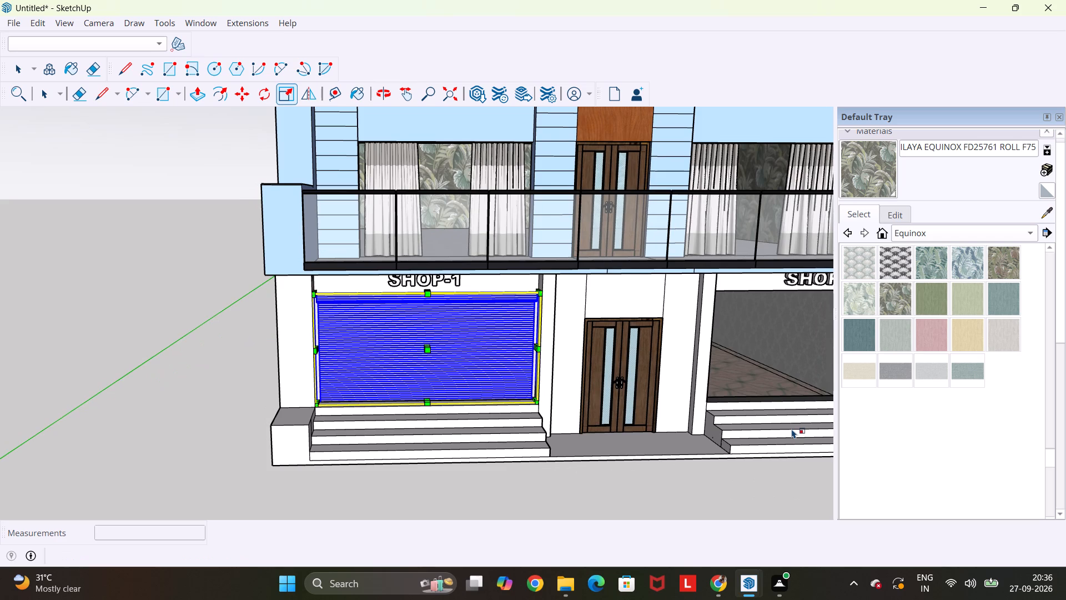
pyautogui.press('space')
pyautogui.scroll(-3, 662, 408)
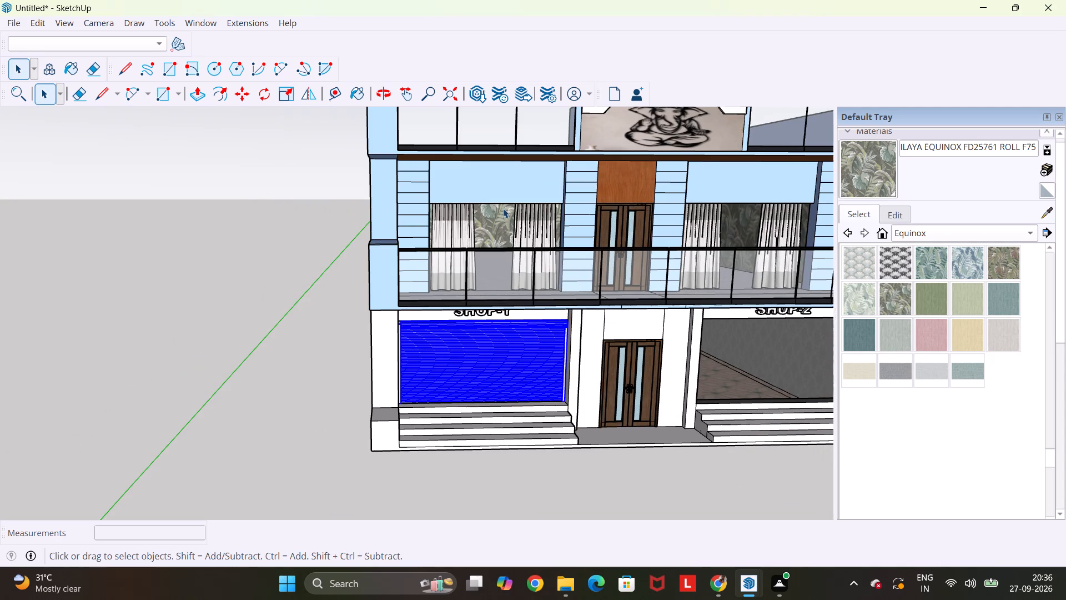
pyautogui.keyDown('shift'); pyautogui.moveTo(660, 325); pyautogui.dragTo(322, 240, button='middle'); pyautogui.keyUp('shift')
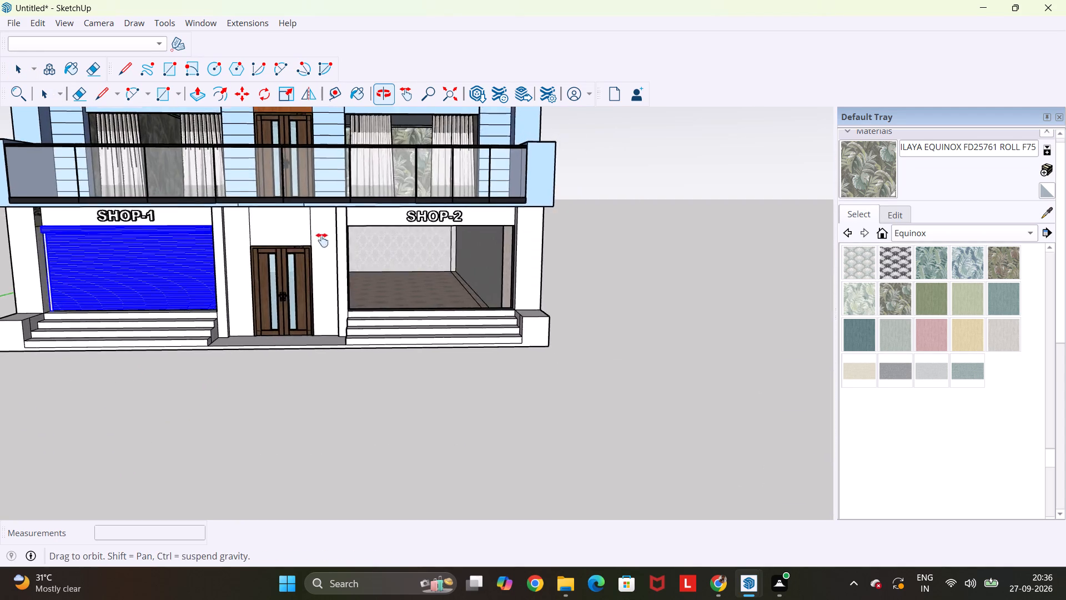
pyautogui.keyDown('shift'); pyautogui.moveTo(322, 240); pyautogui.dragTo(371, 253, button='middle'); pyautogui.keyUp('shift')
pyautogui.hotkey('ctrl', 'v')
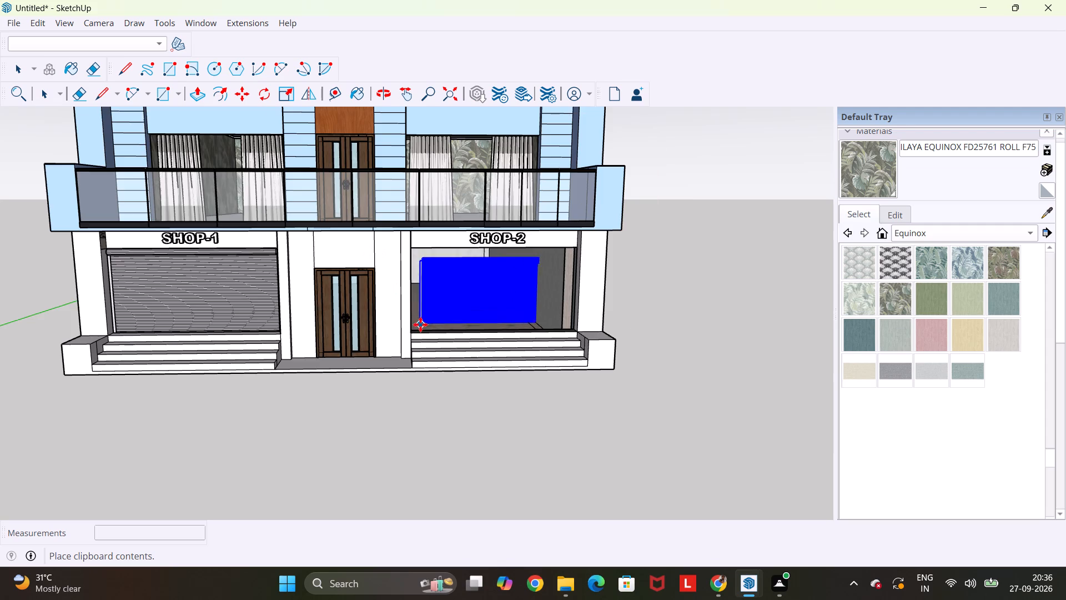
pyautogui.scroll(4, 420, 324)
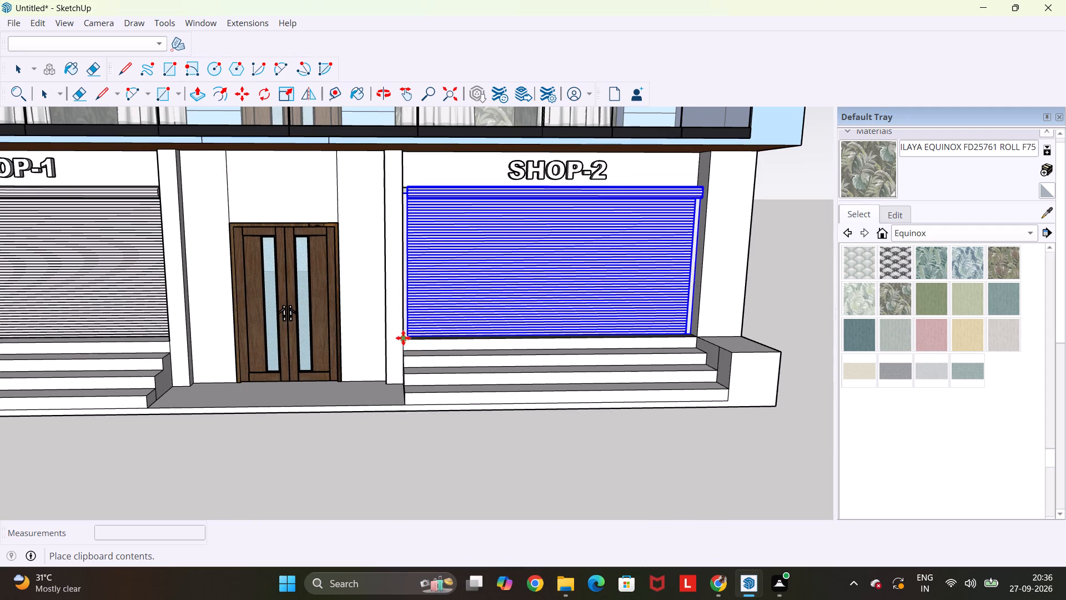
pyautogui.scroll(10, 403, 338)
pyautogui.moveTo(410, 339); pyautogui.dragTo(334, 351, button='middle')
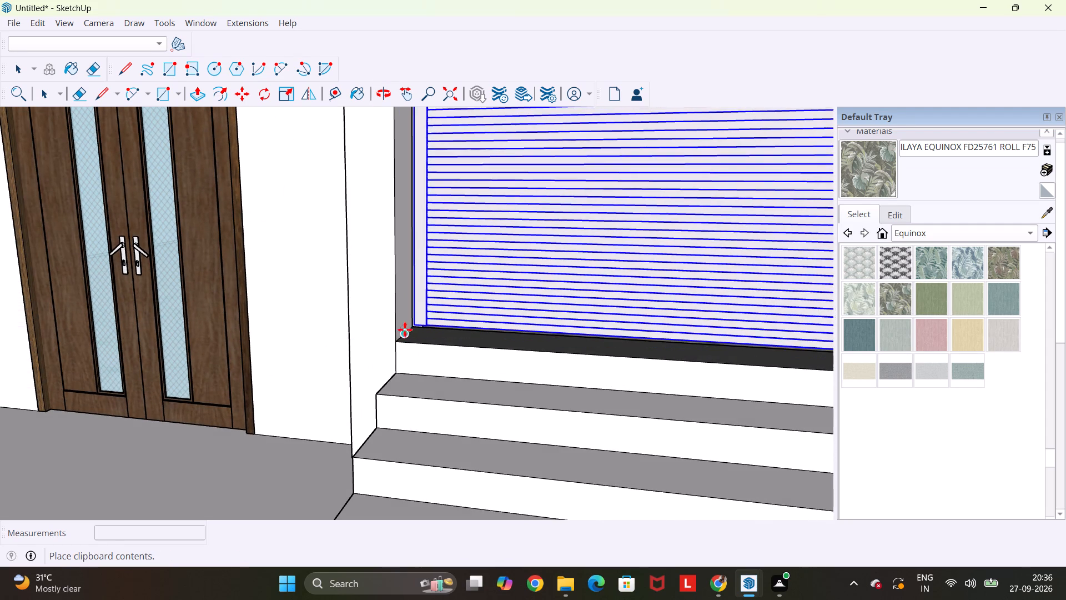
pyautogui.scroll(9, 405, 328)
pyautogui.click(388, 361)
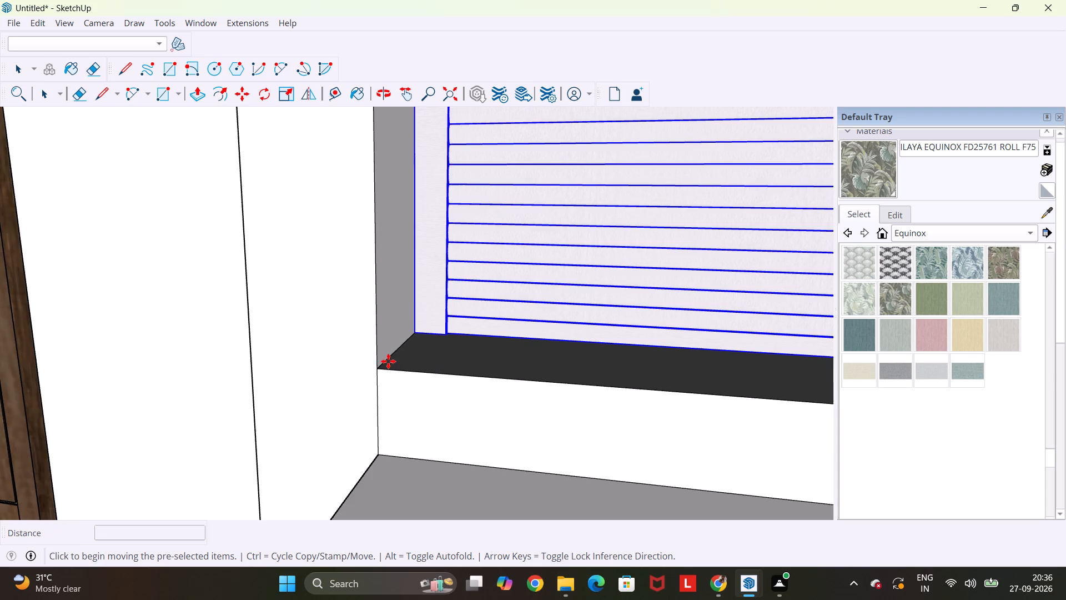
pyautogui.scroll(-10, 388, 361)
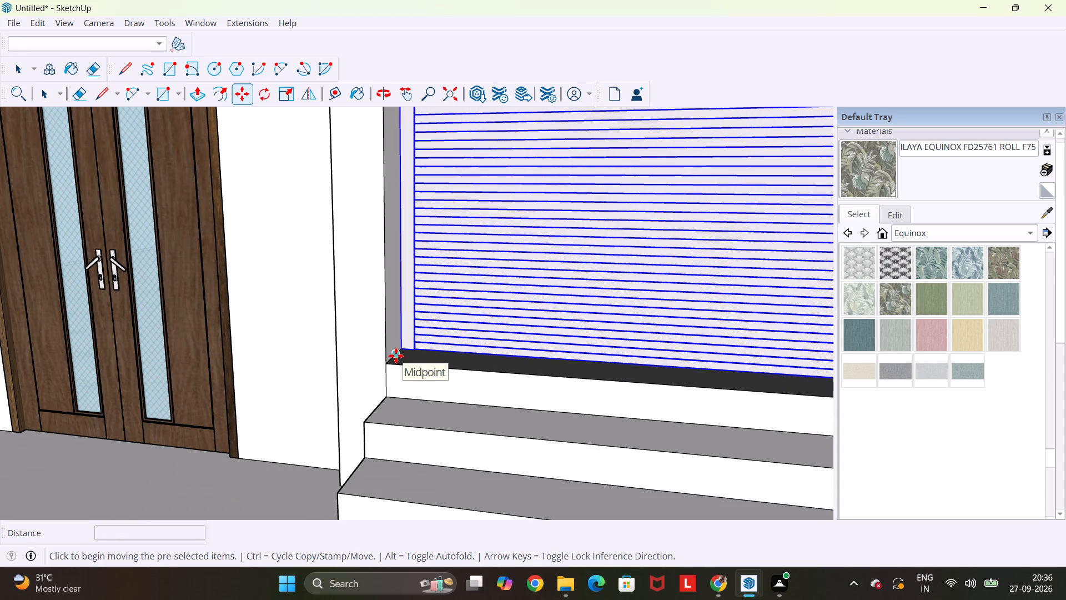
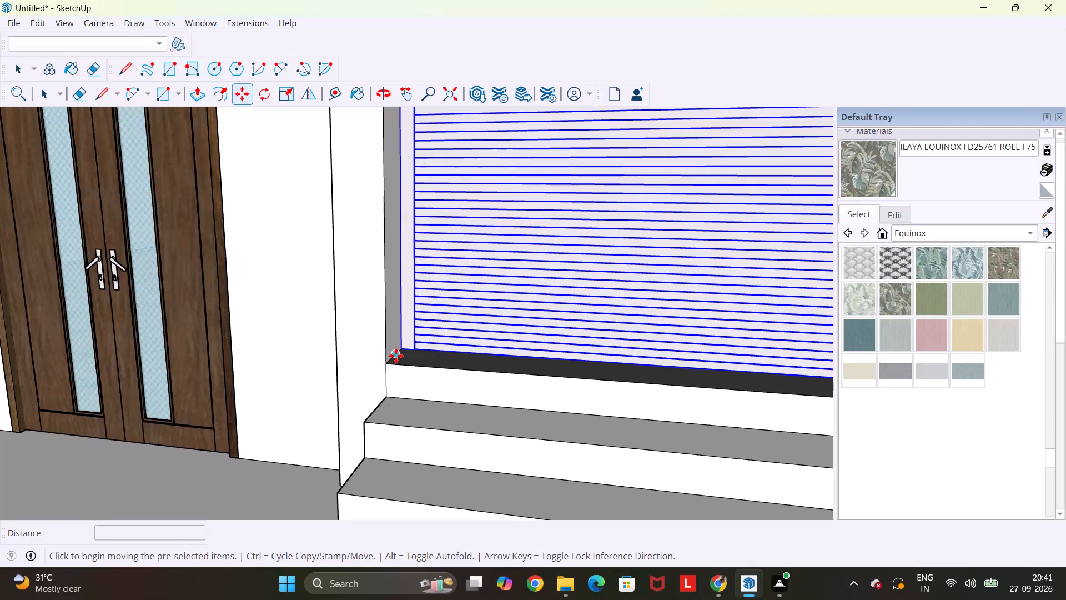
# Clear the shutter selection and examine both fitted shutters from the front of the building.
pyautogui.scroll(-2, 194, 429)
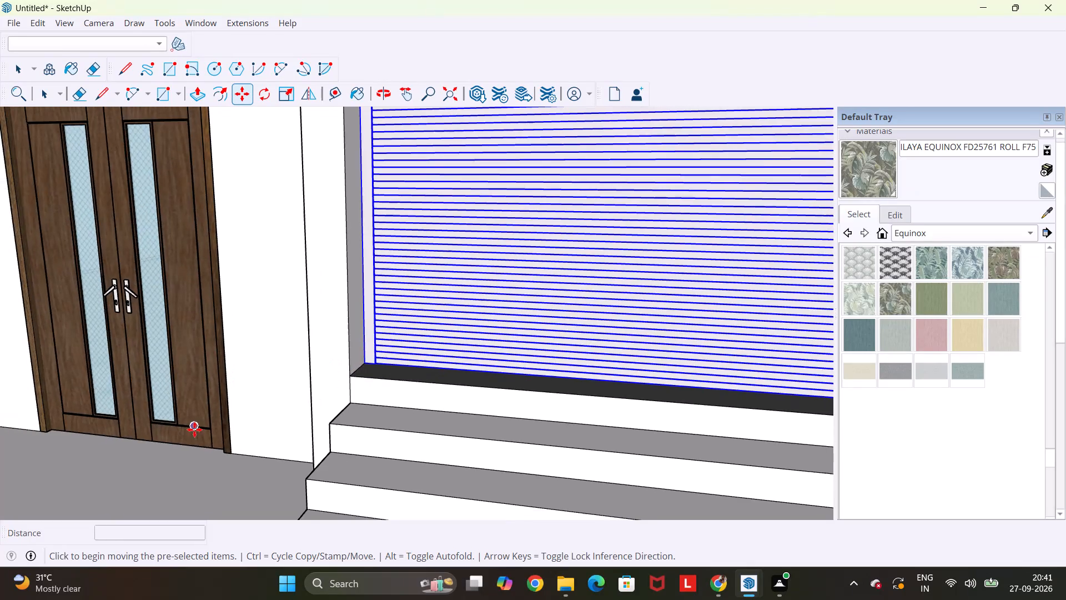
pyautogui.scroll(-11, 194, 429)
pyautogui.moveTo(257, 407); pyautogui.dragTo(440, 377, button='middle')
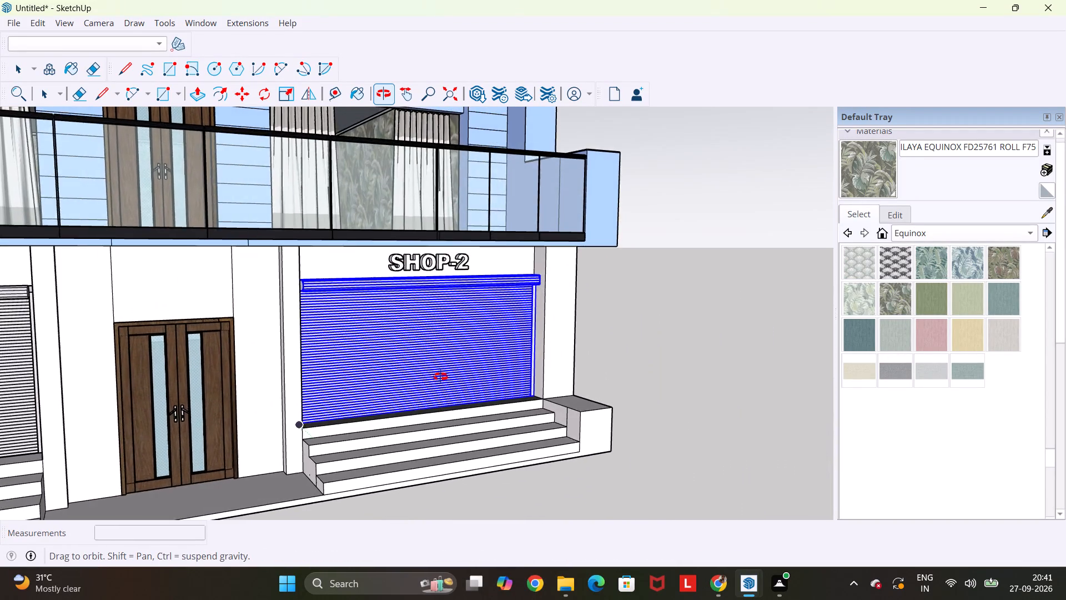
pyautogui.moveTo(440, 377); pyautogui.dragTo(438, 374, button='middle')
pyautogui.scroll(-11, 424, 333)
pyautogui.moveTo(416, 354); pyautogui.dragTo(362, 345, button='middle')
pyautogui.press('space')
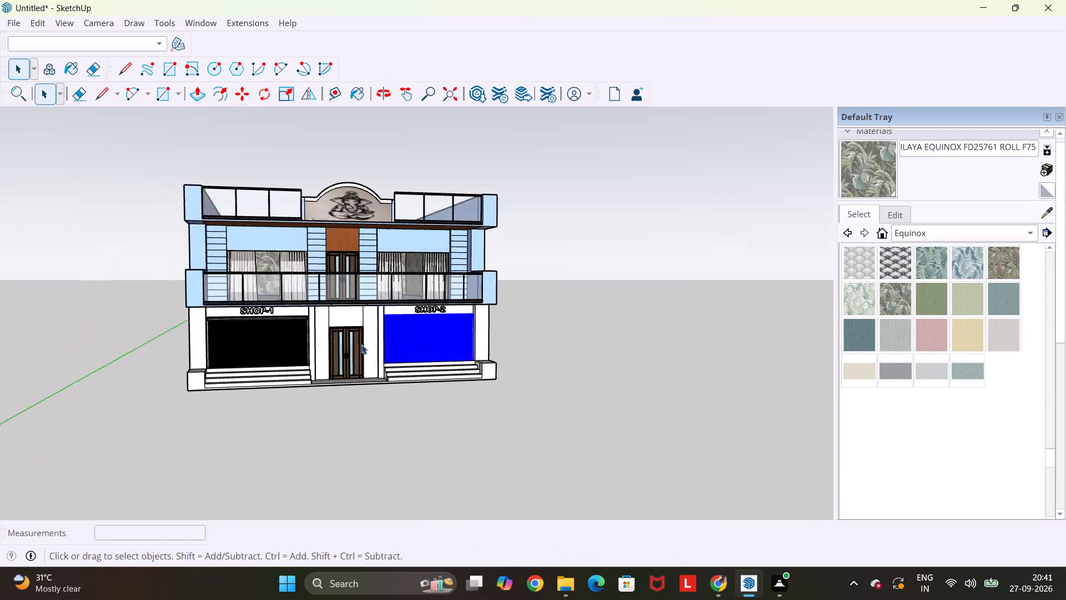
pyautogui.scroll(5, 386, 371)
pyautogui.press('space')
pyautogui.press('Escape')
pyautogui.press('space')
pyautogui.click(343, 424)
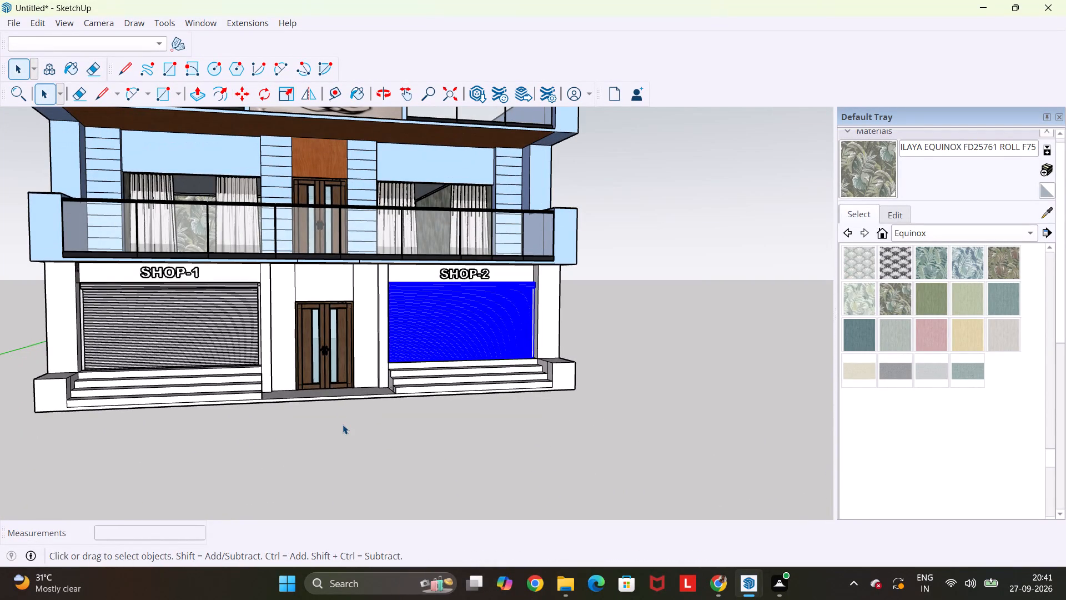
pyautogui.press('Escape')
pyautogui.press('space')
pyautogui.moveTo(362, 445); pyautogui.dragTo(338, 437, button='middle')
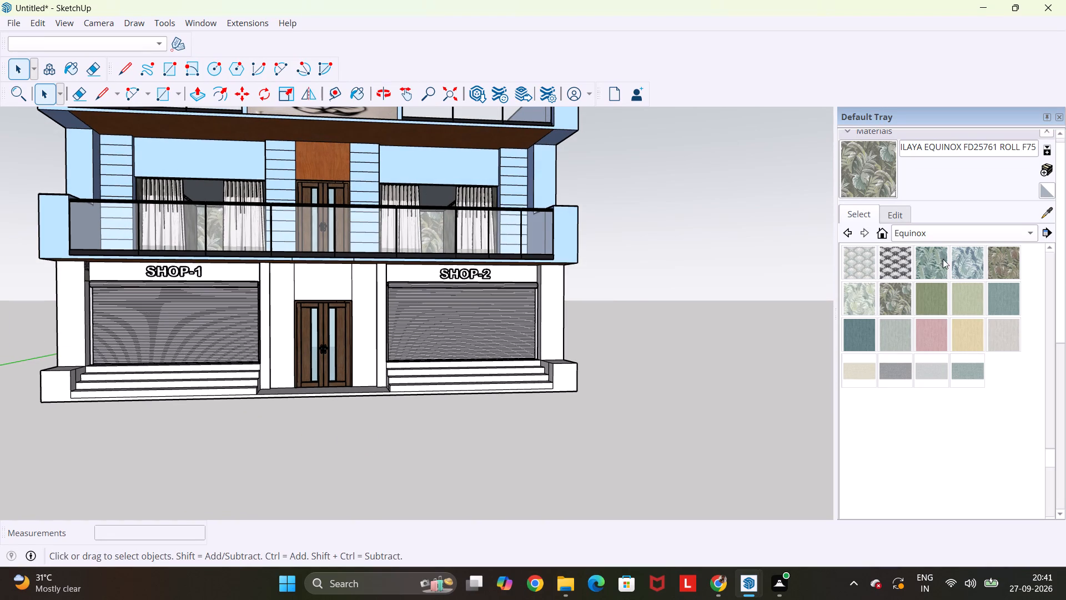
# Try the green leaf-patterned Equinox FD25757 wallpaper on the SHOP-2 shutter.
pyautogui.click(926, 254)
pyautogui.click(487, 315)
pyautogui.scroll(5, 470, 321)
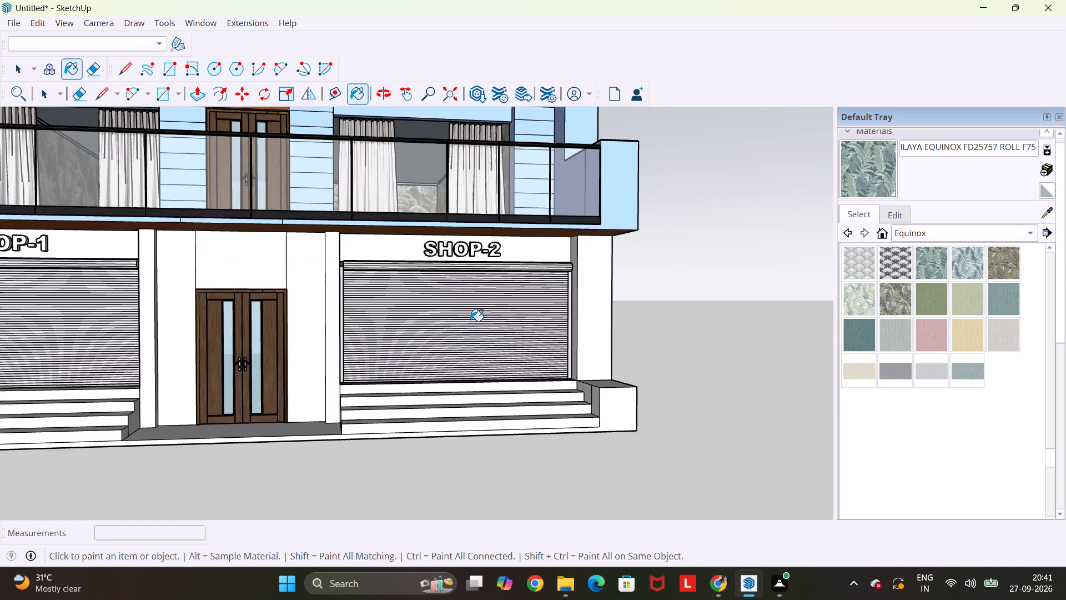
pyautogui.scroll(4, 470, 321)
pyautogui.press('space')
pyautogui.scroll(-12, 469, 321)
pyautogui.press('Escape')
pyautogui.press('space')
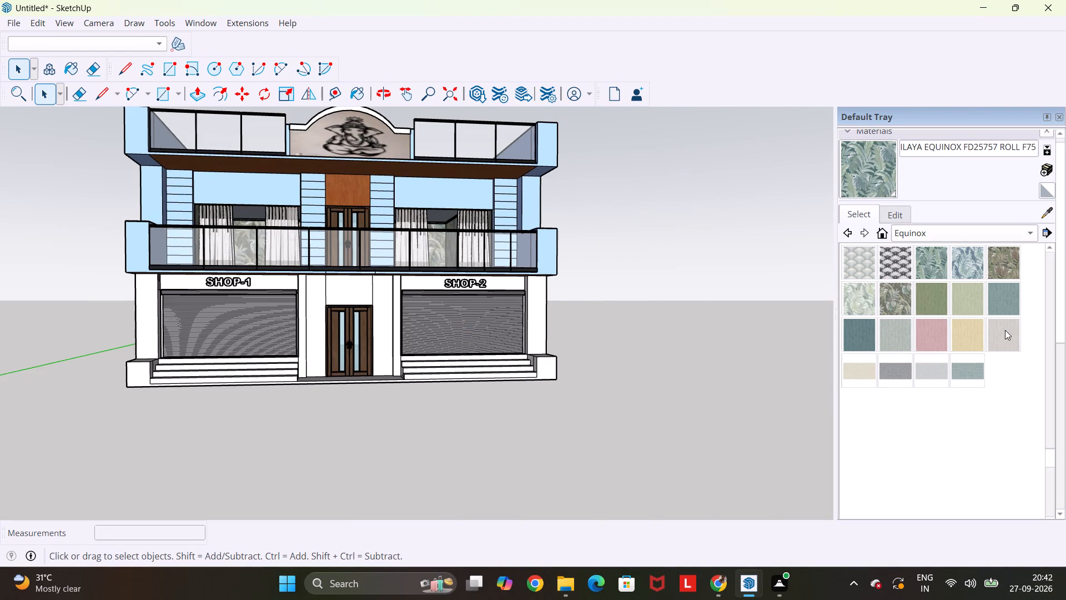
# Paint the SHOP-2 sign band and the front and inner faces of its outer pillar with the teal Equinox FD25283 wallpaper.
pyautogui.click(1004, 302)
pyautogui.scroll(3, 536, 299)
pyautogui.click(535, 300)
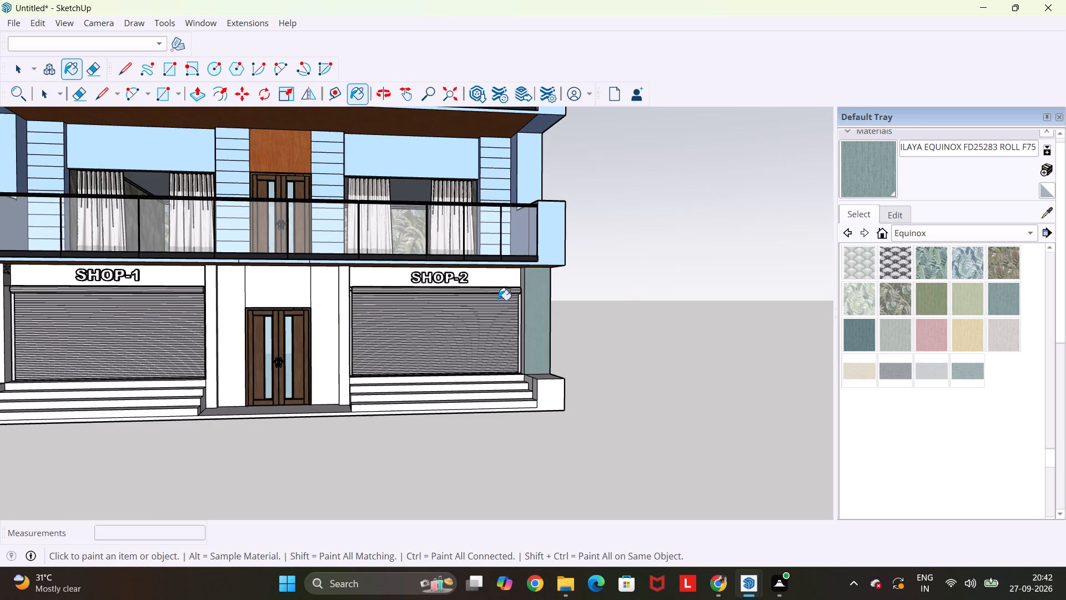
pyautogui.click(491, 287)
pyautogui.click(494, 281)
pyautogui.scroll(4, 489, 282)
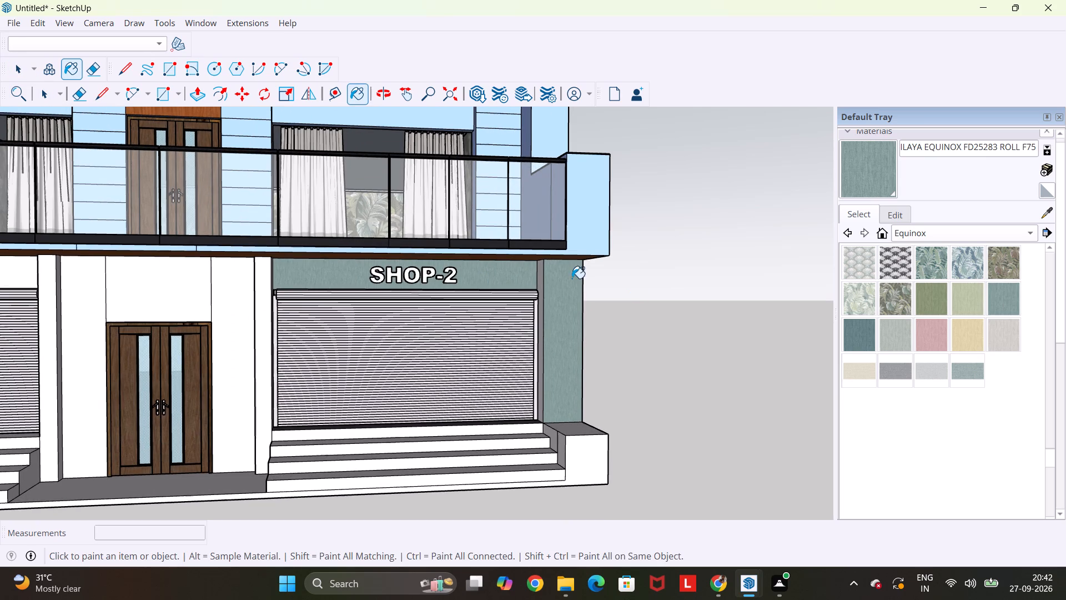
pyautogui.click(537, 277)
pyautogui.scroll(3, 536, 278)
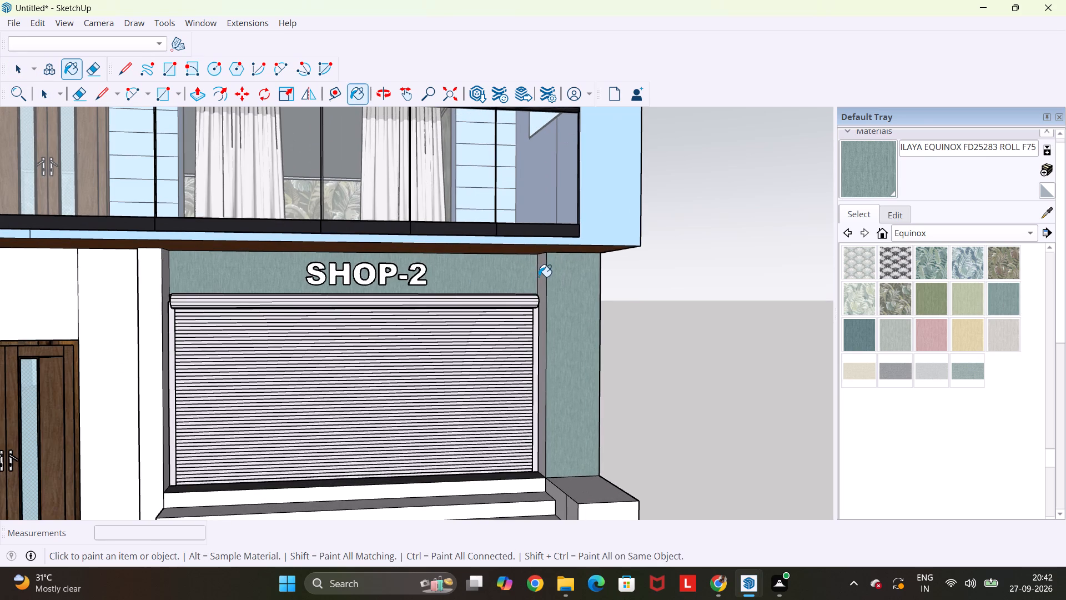
pyautogui.click(539, 277)
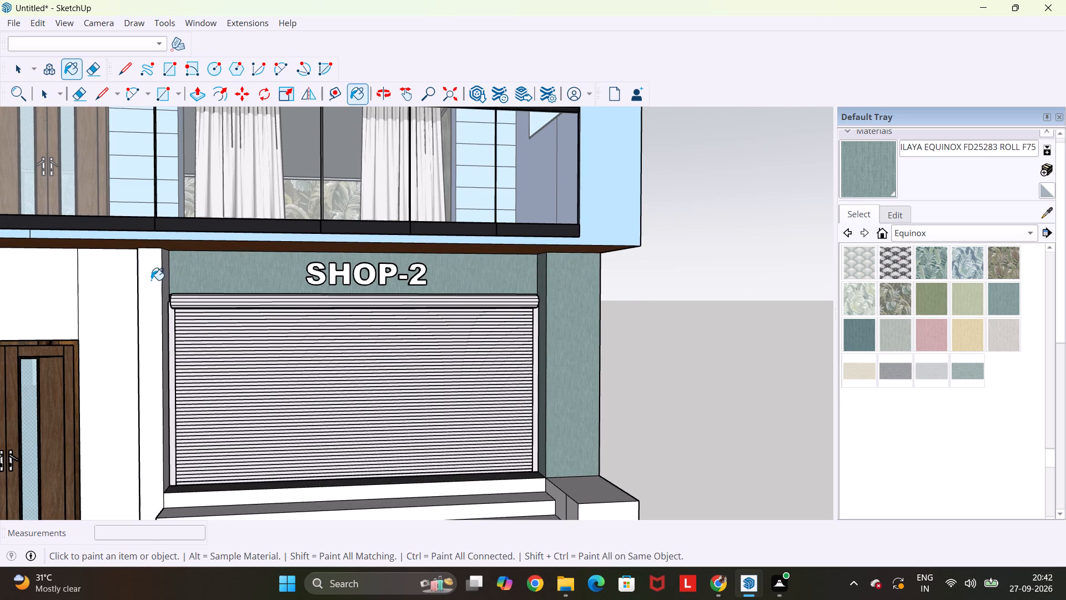
# Paint the pillar between SHOP-2 and the entrance door, the adjoining wall strip and the wall above the door with Equinox FD25283.
pyautogui.click(151, 280)
pyautogui.scroll(4, 169, 277)
pyautogui.click(156, 271)
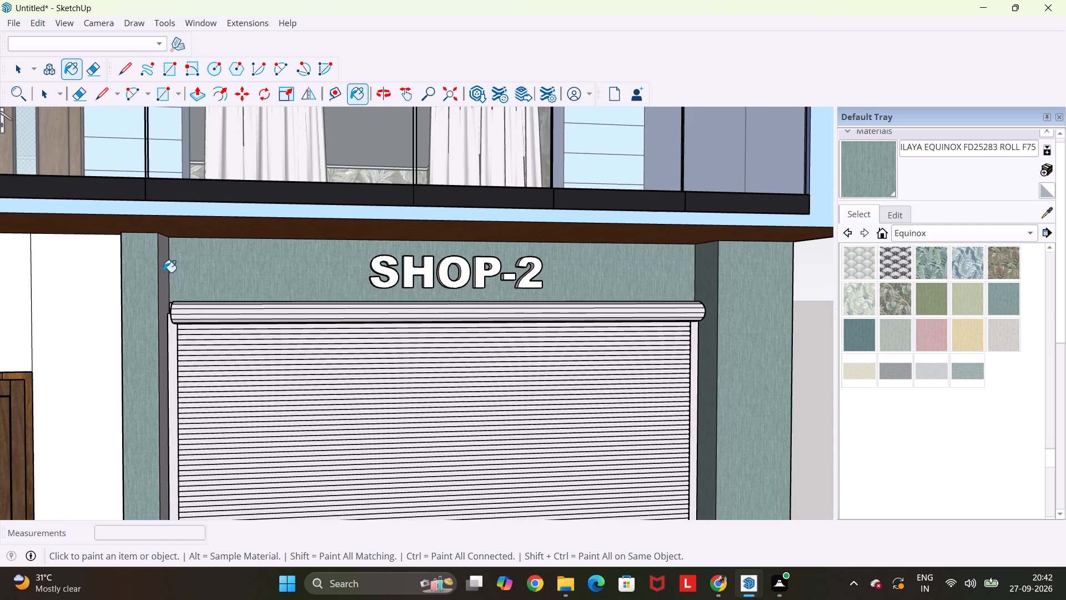
pyautogui.click(163, 272)
pyautogui.scroll(-6, 163, 273)
pyautogui.click(120, 275)
pyautogui.scroll(-5, 120, 275)
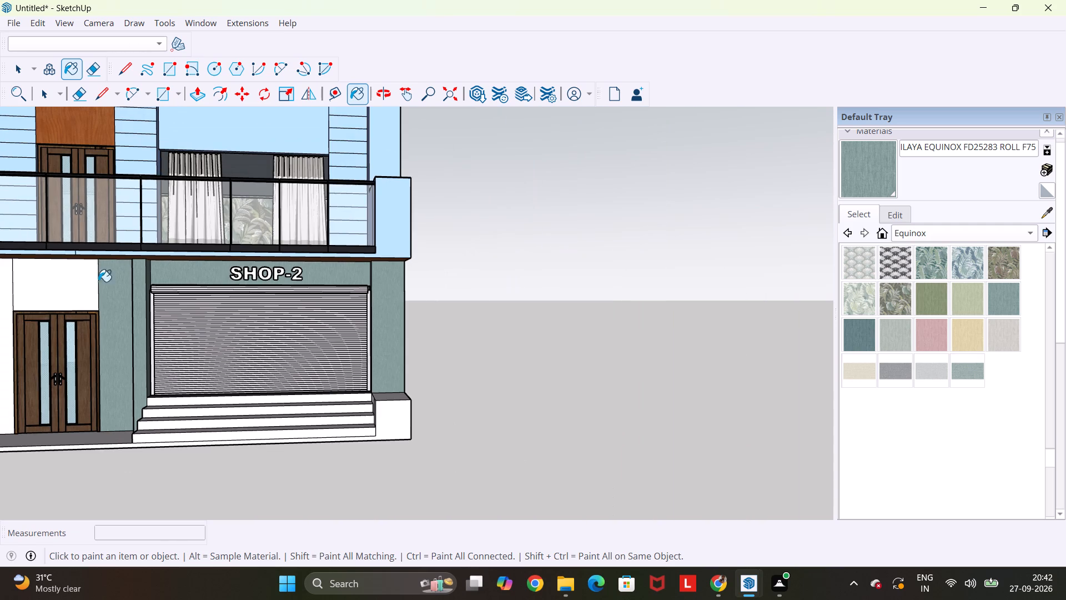
pyautogui.click(79, 281)
pyautogui.moveTo(82, 282); pyautogui.dragTo(326, 316, button='middle')
pyautogui.scroll(3, 213, 334)
pyautogui.click(202, 333)
pyautogui.scroll(-7, 202, 331)
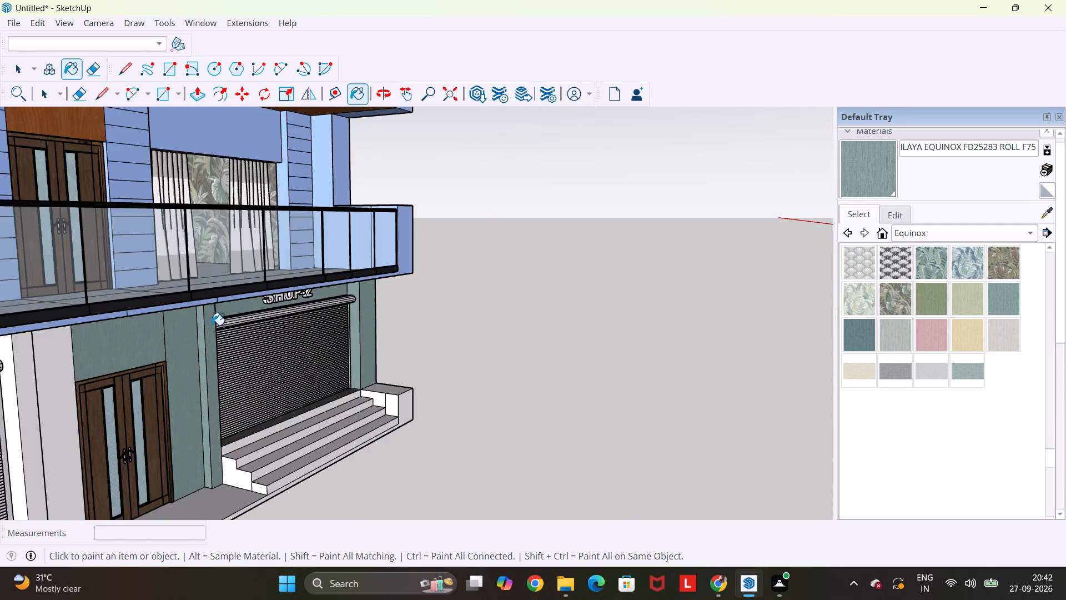
# Paint the wall strip and pillar on the SHOP-1 side of the entrance door and the SHOP-1 sign band with Equinox FD25283.
pyautogui.scroll(-4, 212, 325)
pyautogui.moveTo(337, 356); pyautogui.dragTo(115, 338, button='middle')
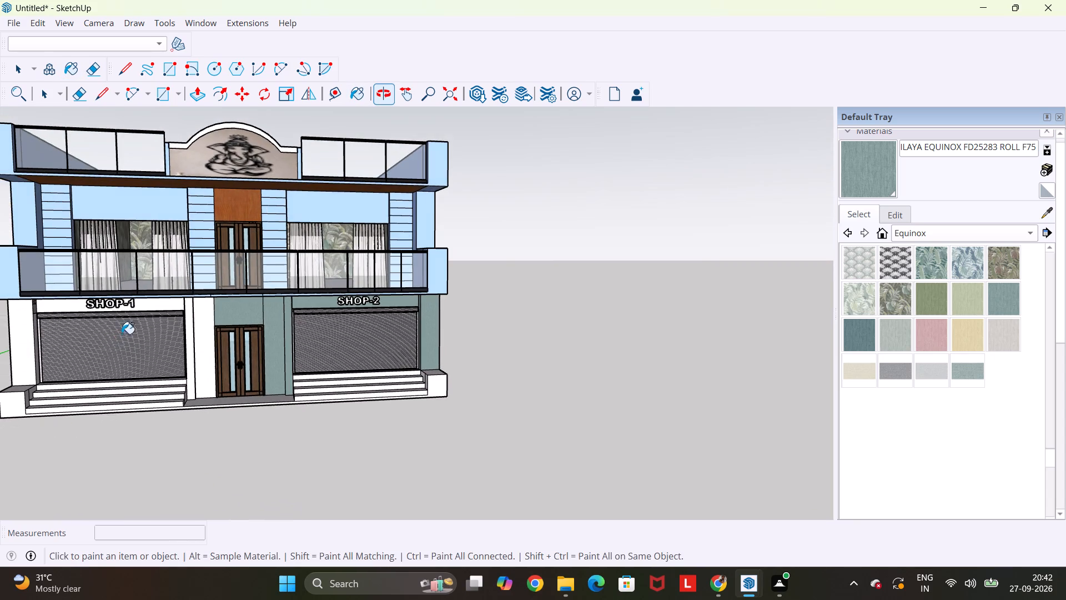
pyautogui.scroll(4, 174, 323)
pyautogui.click(210, 322)
pyautogui.click(186, 317)
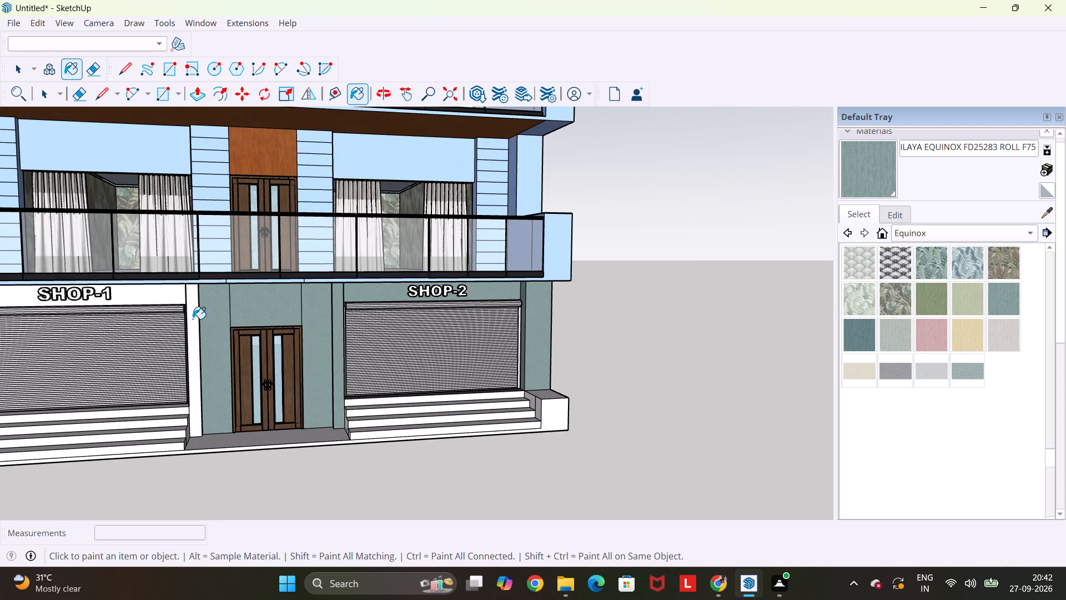
pyautogui.click(193, 319)
pyautogui.moveTo(193, 319); pyautogui.dragTo(306, 331, button='middle')
pyautogui.scroll(4, 235, 320)
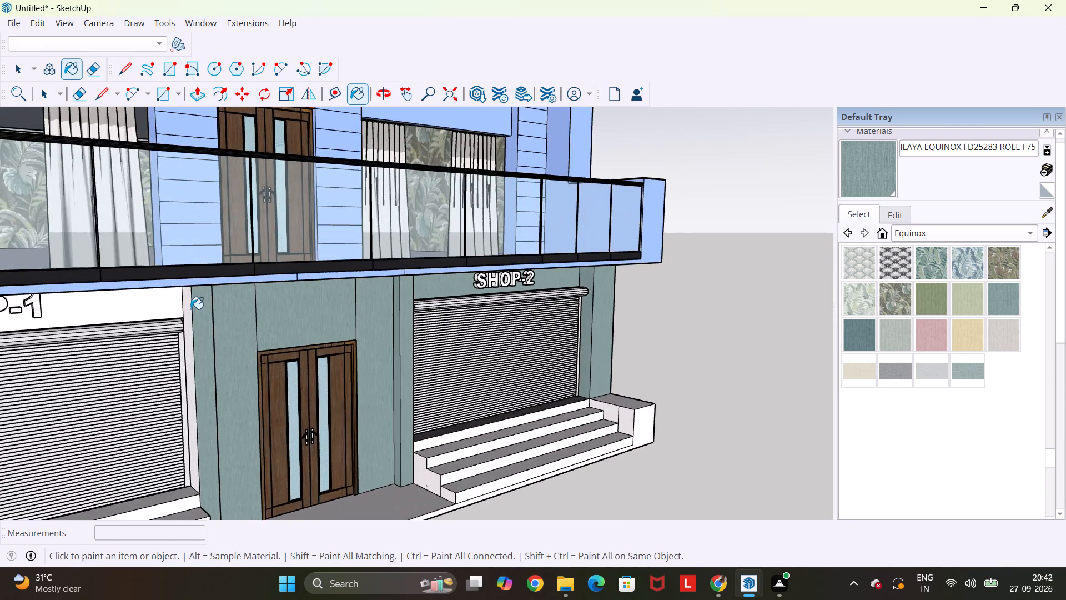
pyautogui.scroll(3, 190, 309)
pyautogui.click(190, 306)
pyautogui.click(133, 301)
pyautogui.scroll(-12, 133, 301)
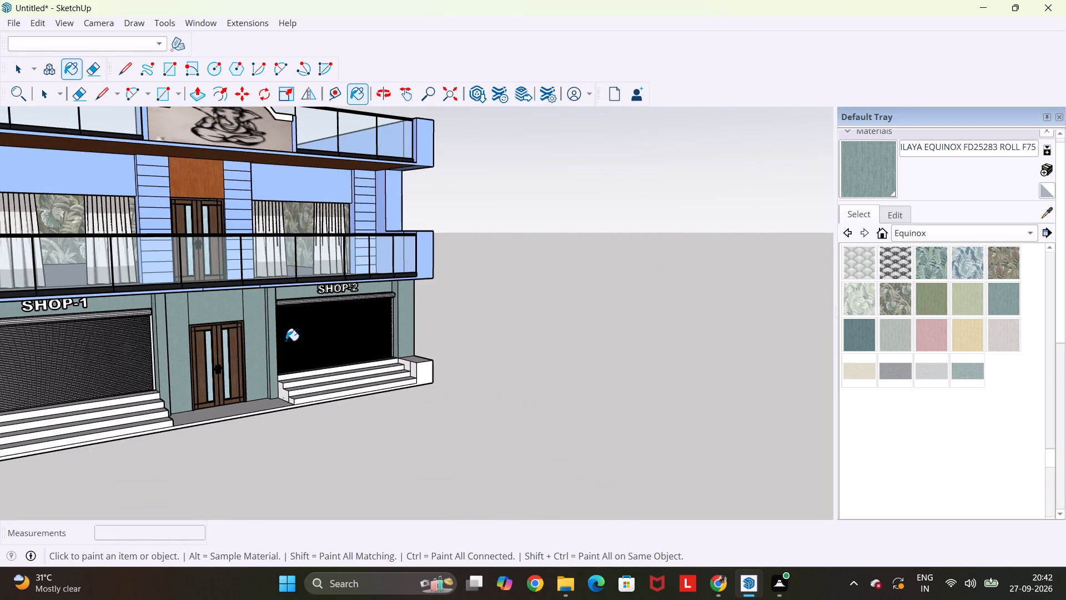
pyautogui.scroll(13, 163, 342)
pyautogui.click(140, 309)
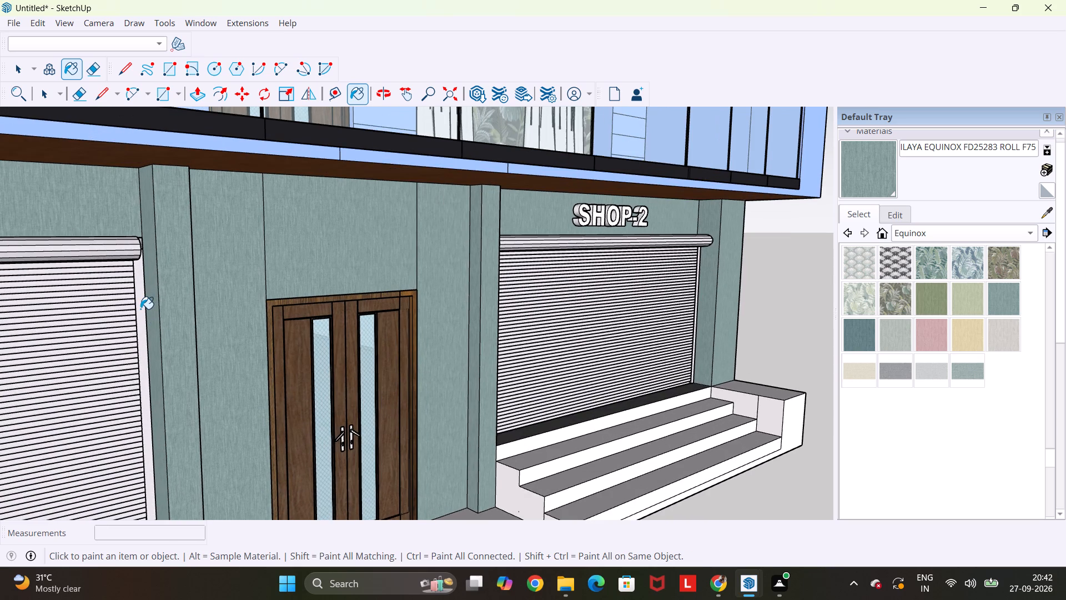
# Paint the front and inner faces of the outer SHOP-1 pillar, including the upper inner portion, with Equinox FD25283.
pyautogui.scroll(-17, 140, 309)
pyautogui.moveTo(349, 334); pyautogui.dragTo(312, 345, button='middle')
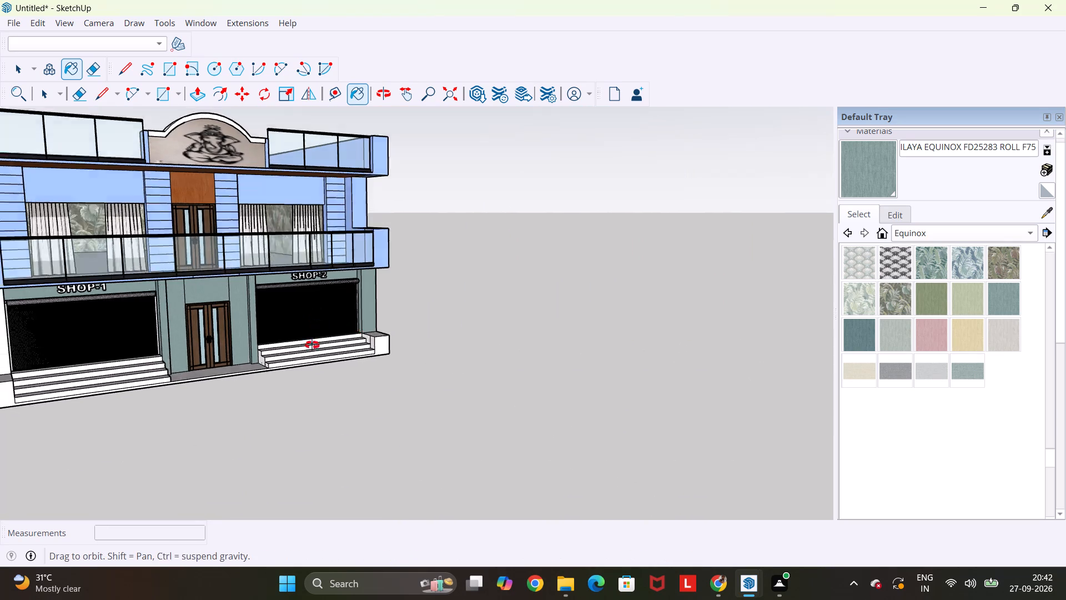
pyautogui.moveTo(312, 345); pyautogui.dragTo(167, 327, button='middle')
pyautogui.scroll(13, 87, 300)
pyautogui.click(139, 284)
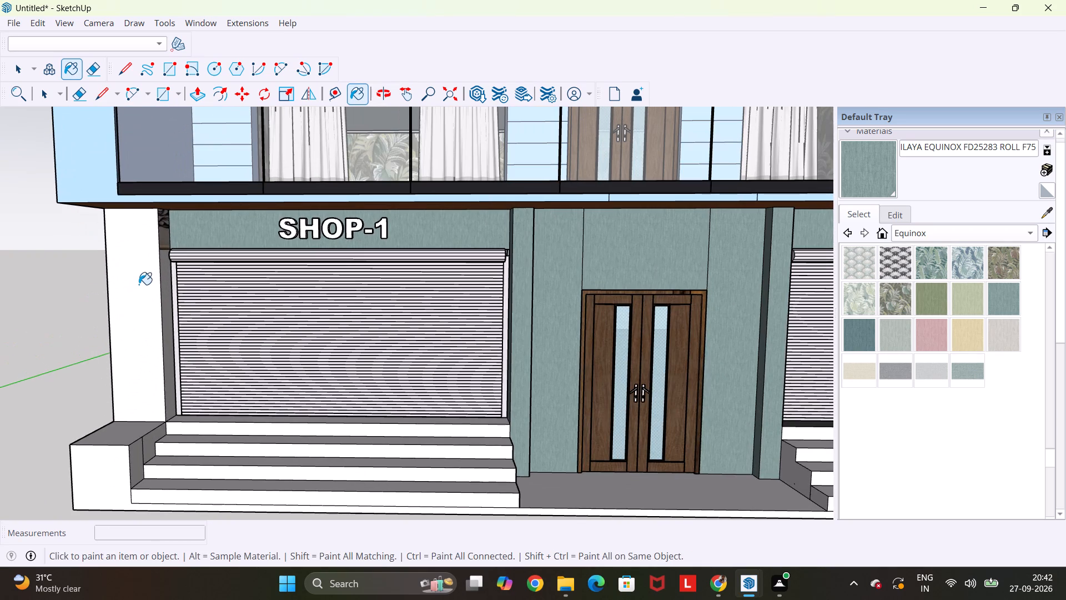
pyautogui.click(163, 275)
pyautogui.scroll(1, 162, 238)
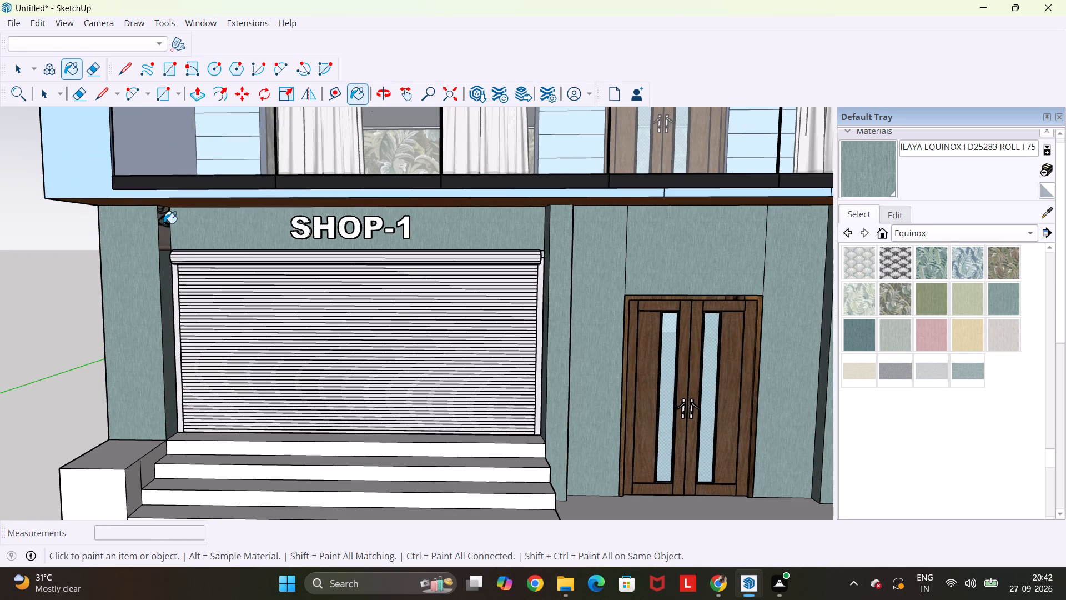
pyautogui.click(164, 223)
# Erase the dividing line across the inner face of the outer SHOP-1 pillar, near the top of the shutter.
pyautogui.scroll(5, 166, 272)
pyautogui.press('e')
pyautogui.click(163, 236)
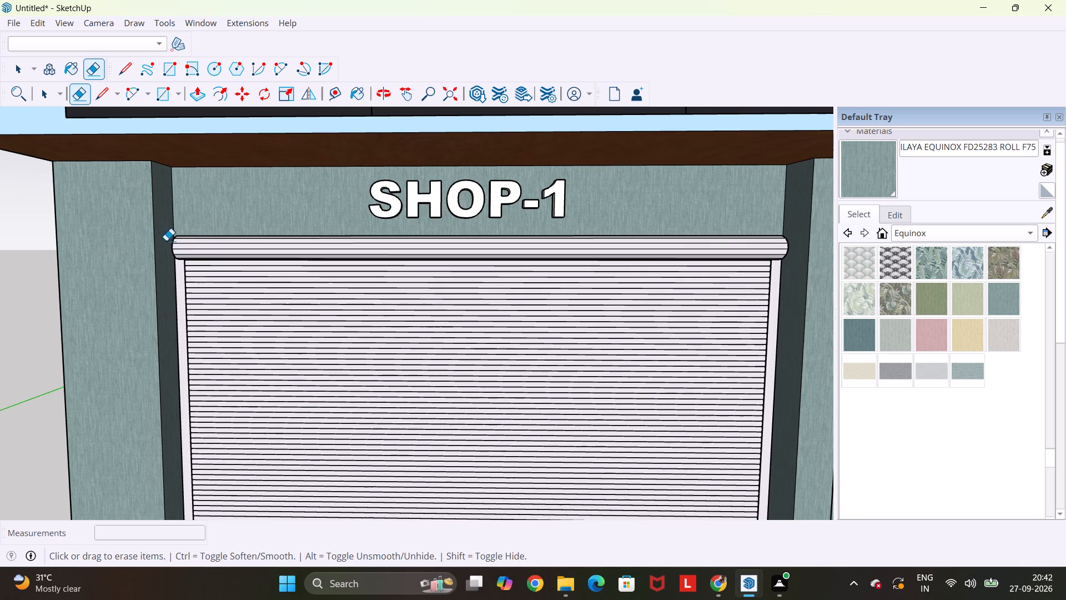
pyautogui.scroll(-9, 182, 271)
pyautogui.moveTo(171, 305); pyautogui.dragTo(399, 296, button='middle')
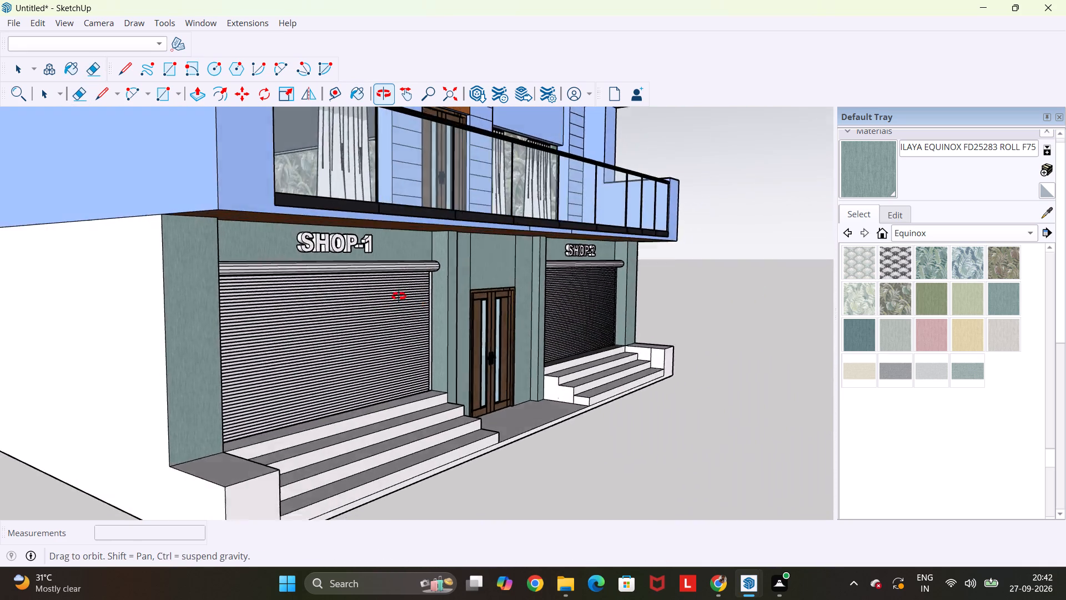
pyautogui.moveTo(399, 296); pyautogui.dragTo(230, 287, button='middle')
pyautogui.scroll(-2, 230, 287)
pyautogui.press('Escape')
pyautogui.press('space')
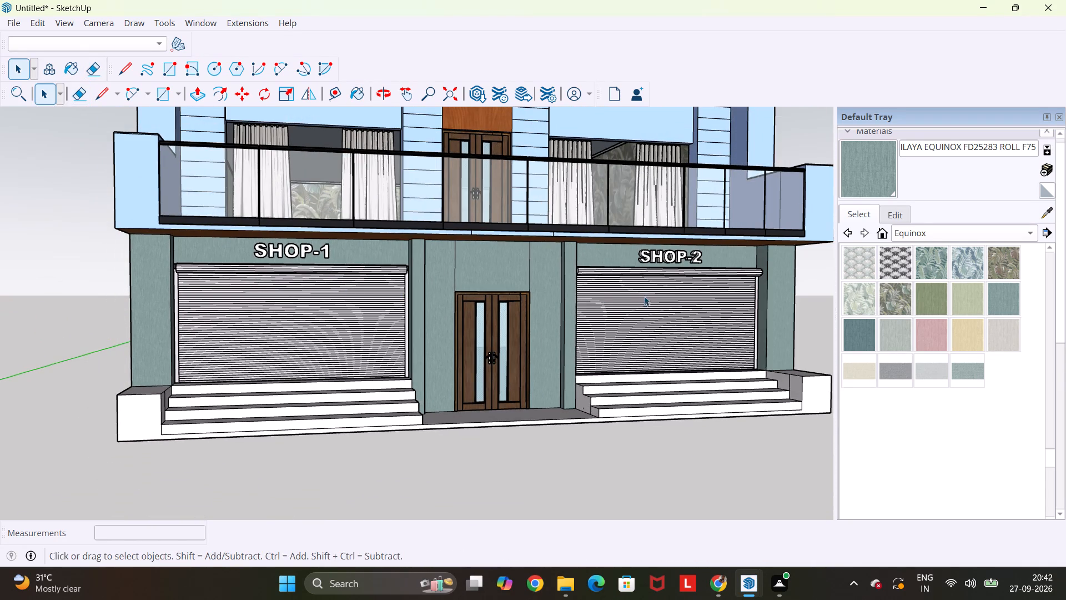
pyautogui.moveTo(644, 296); pyautogui.dragTo(487, 306, button='middle')
# Save the model in the Documents folder as "Shop+ stair".
pyautogui.hotkey('ctrl', 's')
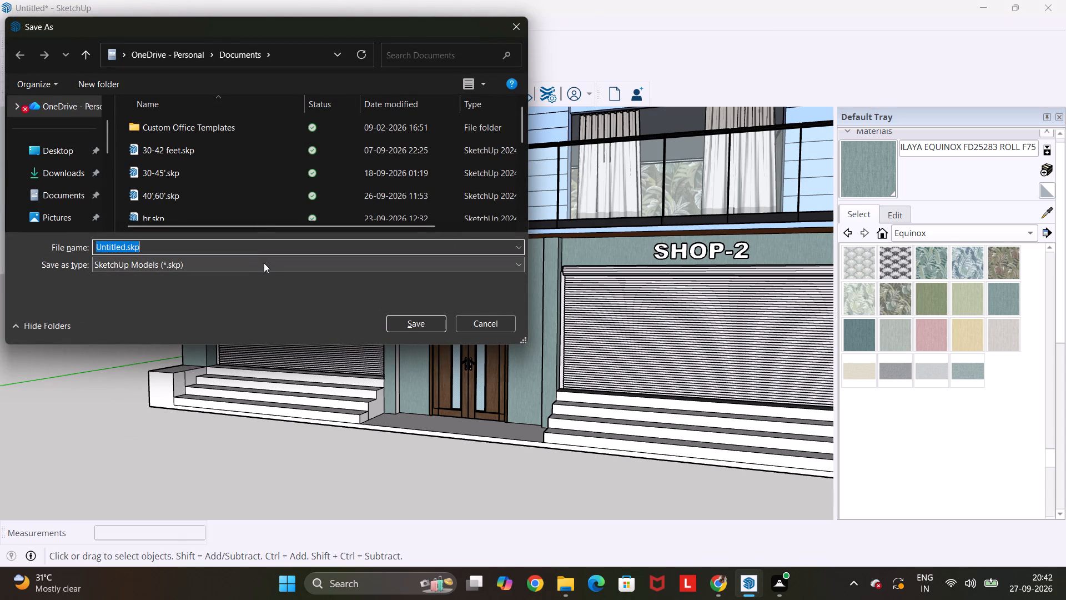
pyautogui.click(263, 249)
pyautogui.press('BackSpace')
pyautogui.press('BackSpace')
pyautogui.press('BackSpace')
pyautogui.press('BackSpace')
pyautogui.press('BackSpace')
pyautogui.press('BackSpace')
pyautogui.press('BackSpace')
pyautogui.press('BackSpace')
pyautogui.press('BackSpace')
pyautogui.press('BackSpace')
pyautogui.press('BackSpace')
pyautogui.press('BackSpace')
pyautogui.press('BackSpace')
pyautogui.press('BackSpace')
pyautogui.press('BackSpace')
pyautogui.press('BackSpace')
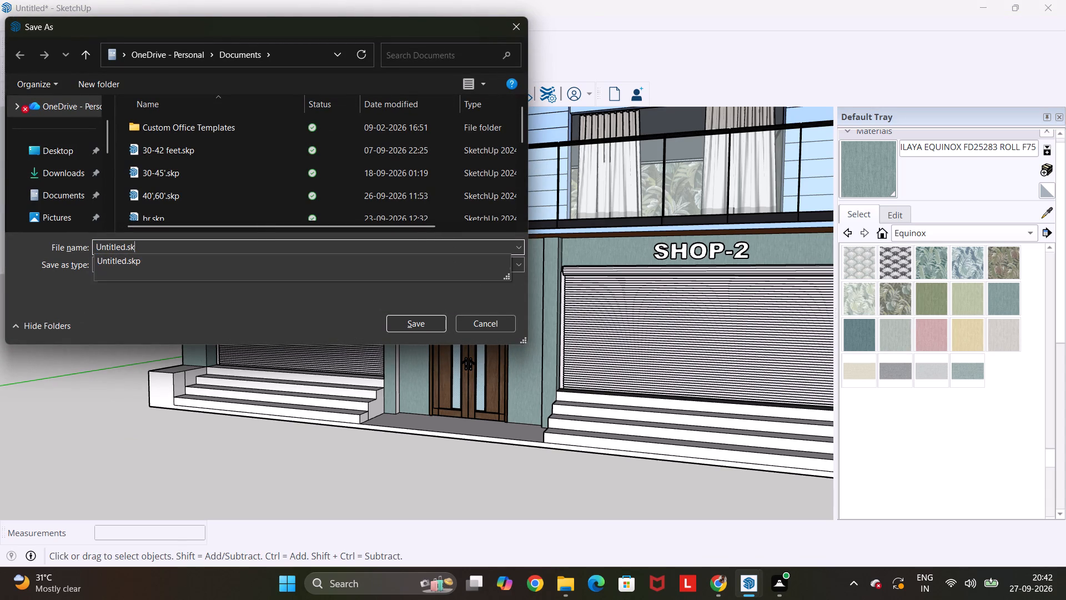
pyautogui.write('Shop')
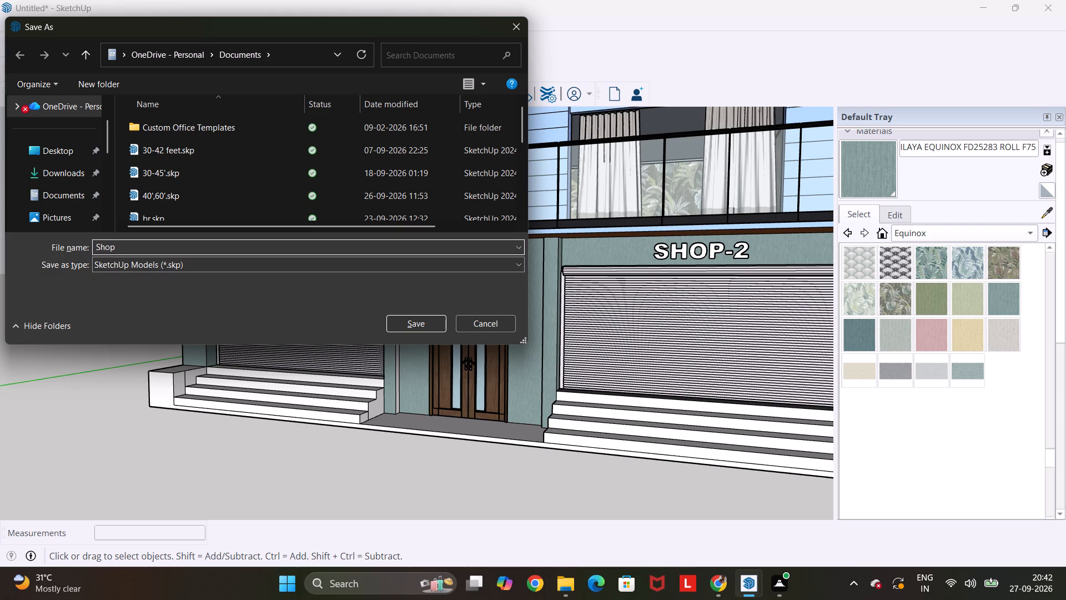
pyautogui.hotkey('shift', '+')
pyautogui.press('space')
pyautogui.write('stair')
pyautogui.click(409, 329)
# Examine the painted front elevation and browse the wallpapers in the Equinox material collection.
pyautogui.scroll(-3, 399, 307)
pyautogui.moveTo(400, 307); pyautogui.dragTo(401, 313, button='middle')
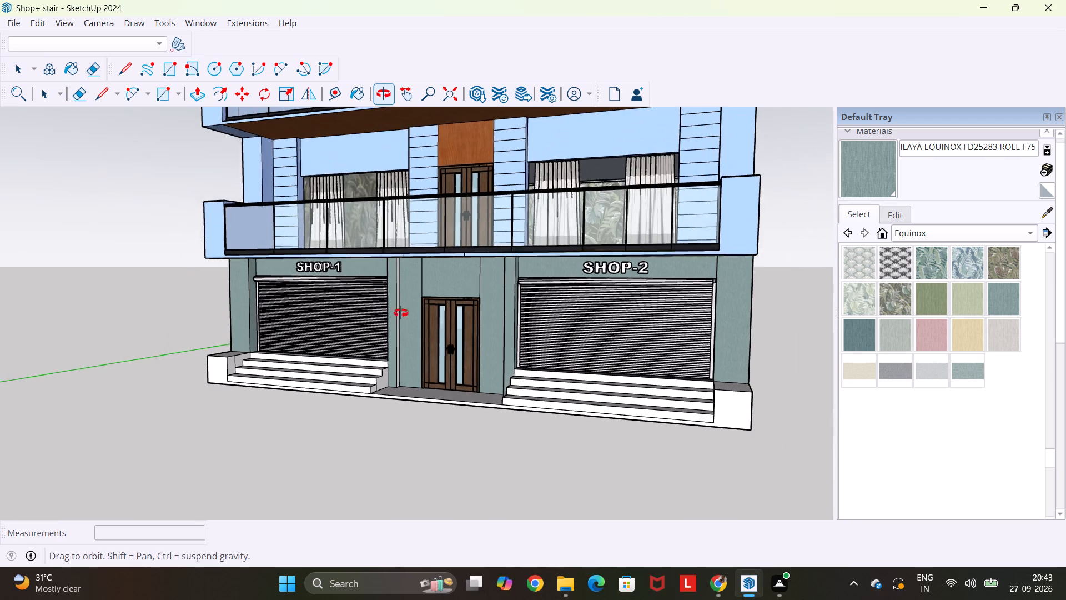
pyautogui.moveTo(401, 313); pyautogui.dragTo(482, 338, button='middle')
pyautogui.scroll(-1, 432, 331)
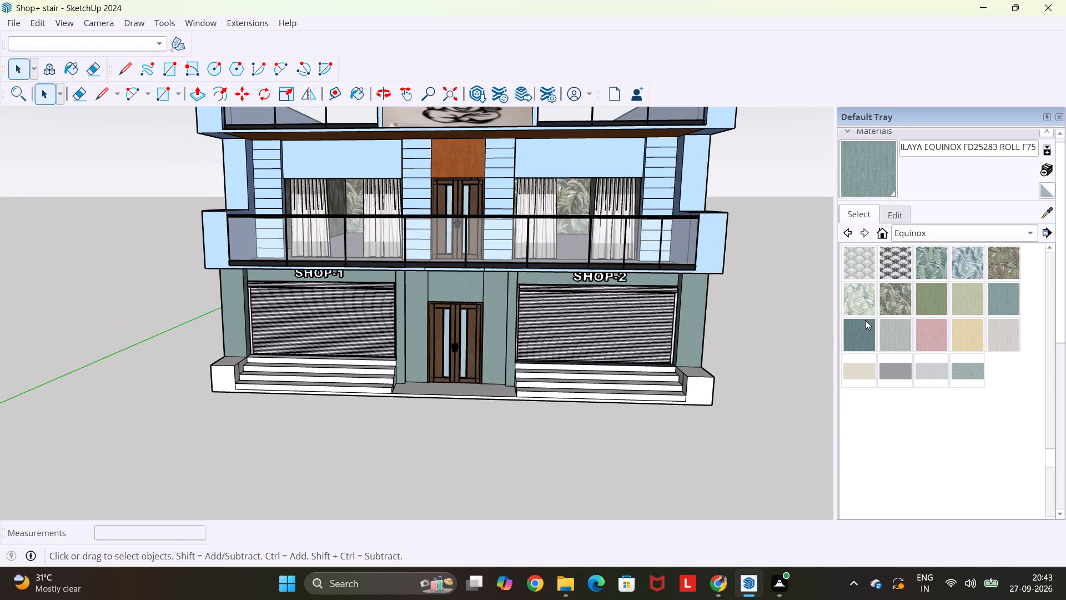
pyautogui.scroll(-4, 968, 263)
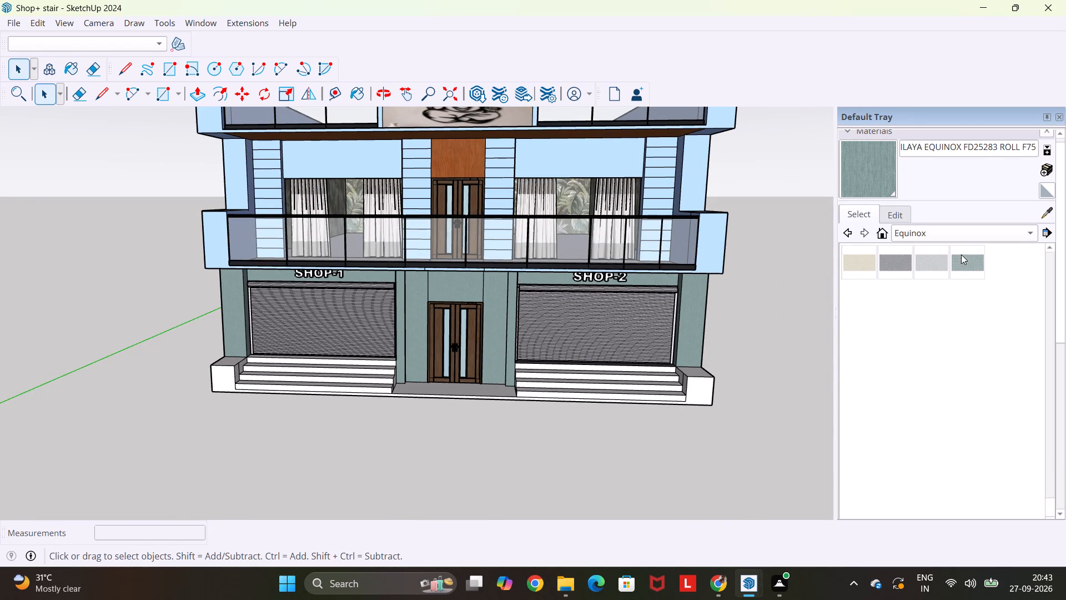
pyautogui.scroll(5, 961, 261)
pyautogui.scroll(-9, 556, 158)
pyautogui.scroll(2, 559, 140)
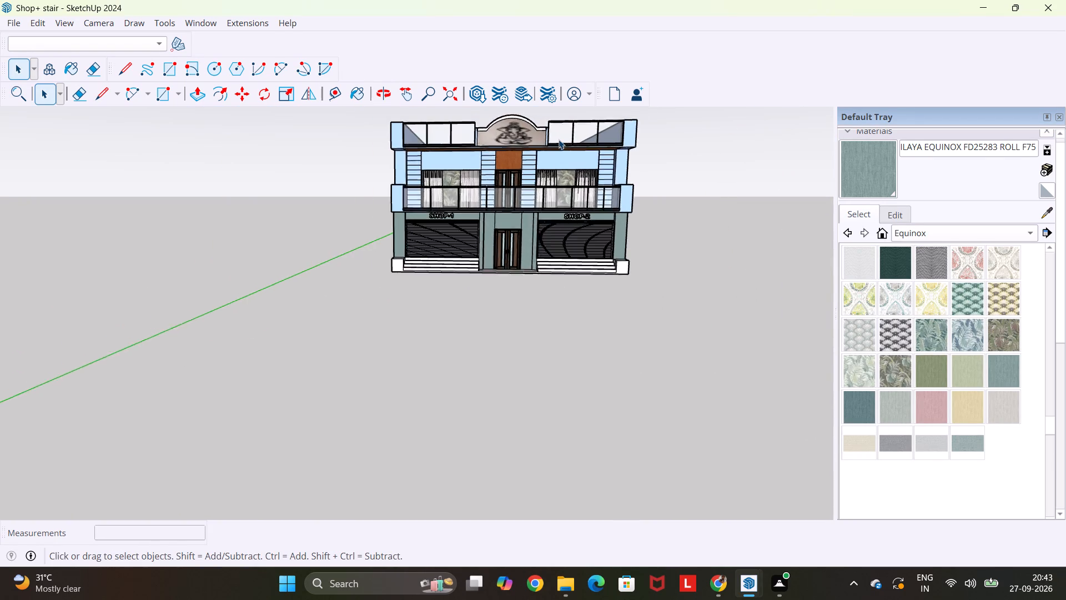
# Examine the front elevation from above and below, including both balconies, the upper windows and the shop fronts.
pyautogui.scroll(4, 559, 139)
pyautogui.moveTo(559, 139); pyautogui.dragTo(559, 249, button='middle')
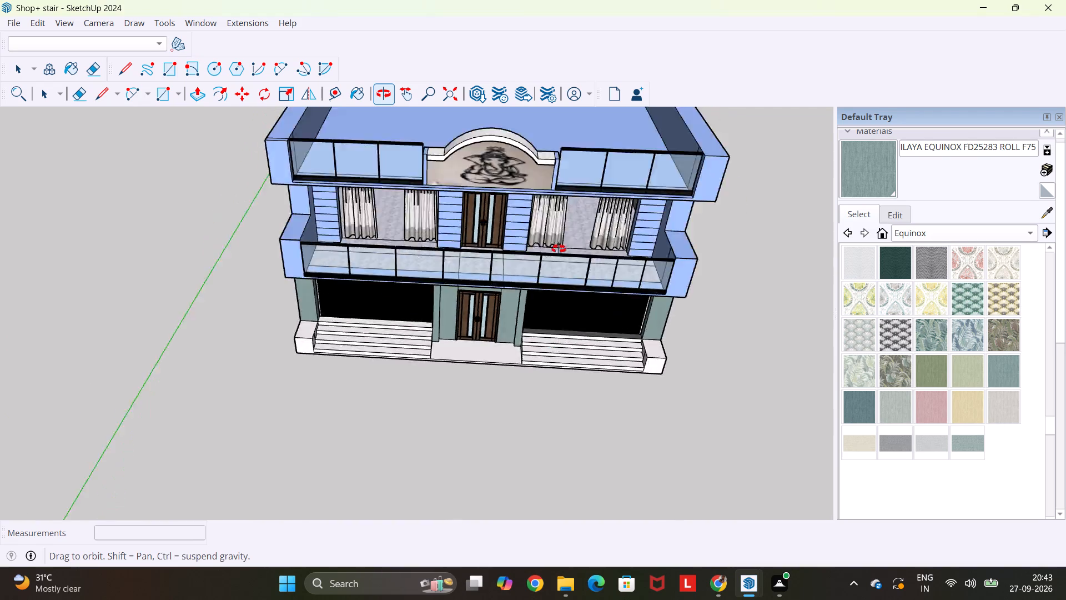
pyautogui.moveTo(559, 249); pyautogui.dragTo(540, 115, button='middle')
pyautogui.scroll(-3, 540, 115)
pyautogui.keyDown('shift'); pyautogui.moveTo(529, 136); pyautogui.dragTo(529, 159, button='middle'); pyautogui.keyUp('shift')
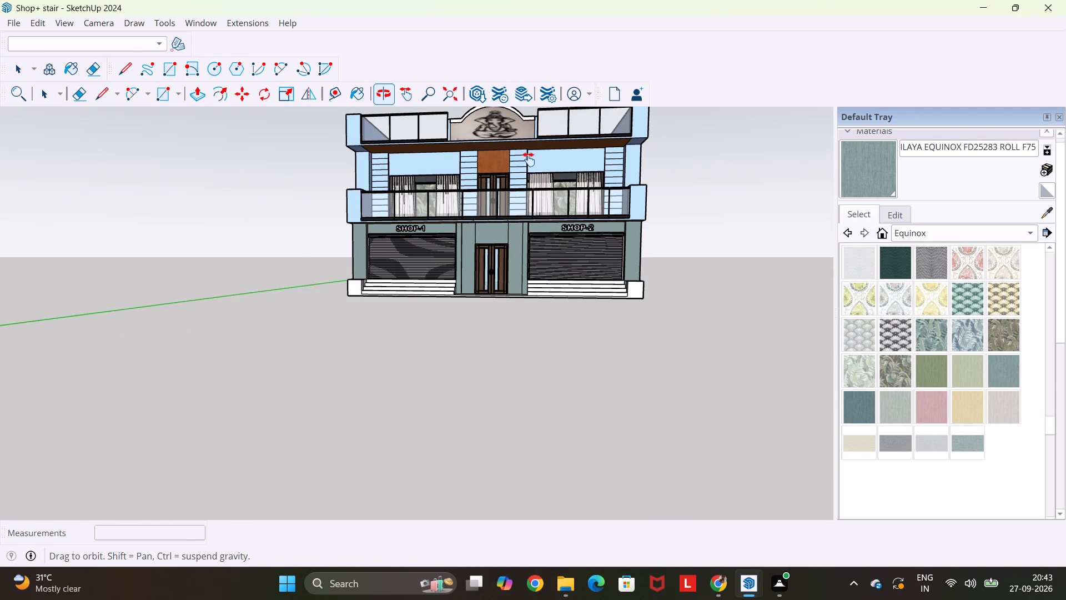
pyautogui.keyDown('shift'); pyautogui.moveTo(529, 159); pyautogui.dragTo(530, 198, button='middle'); pyautogui.keyUp('shift')
pyautogui.scroll(5, 530, 198)
pyautogui.scroll(1, 580, 281)
pyautogui.moveTo(581, 281); pyautogui.dragTo(601, 287, button='middle')
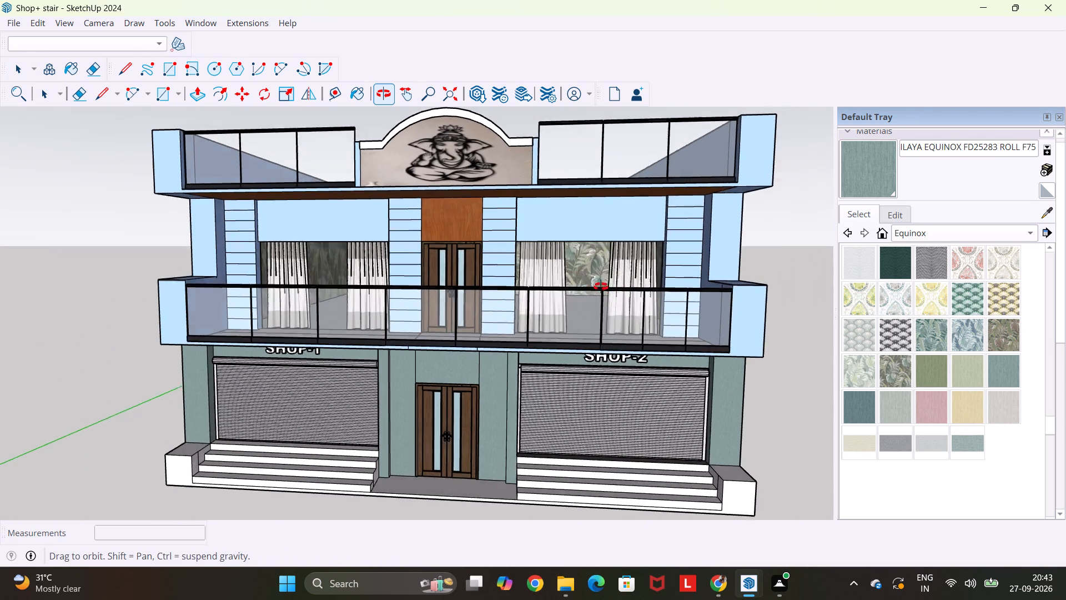
pyautogui.moveTo(601, 287); pyautogui.dragTo(564, 287, button='middle')
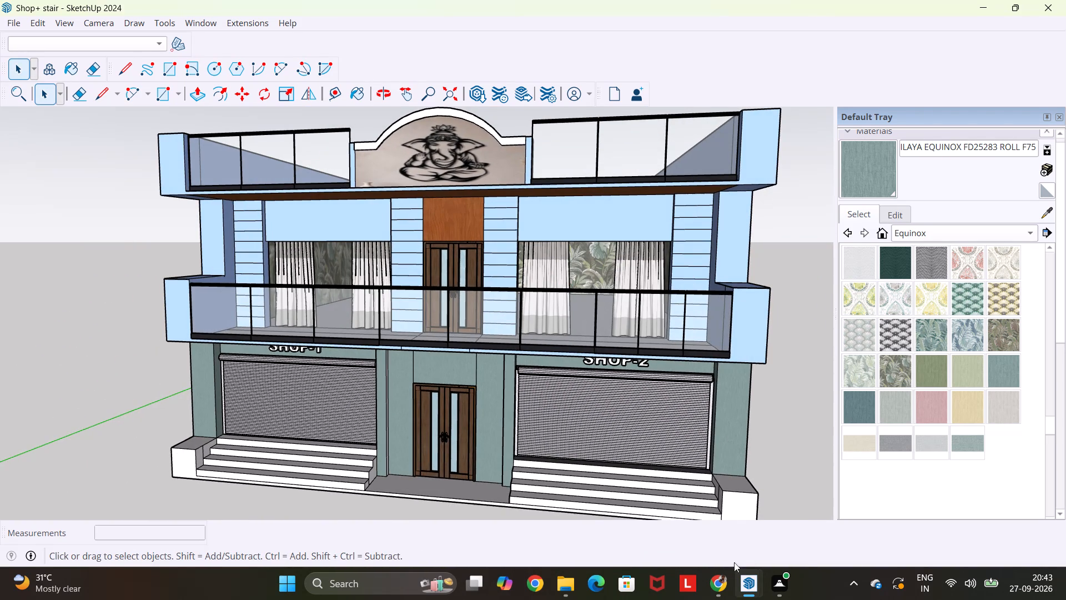
# Switch to the 3D Warehouse page in Chrome and search its models for "glass door".
pyautogui.click(757, 579)
pyautogui.click(716, 577)
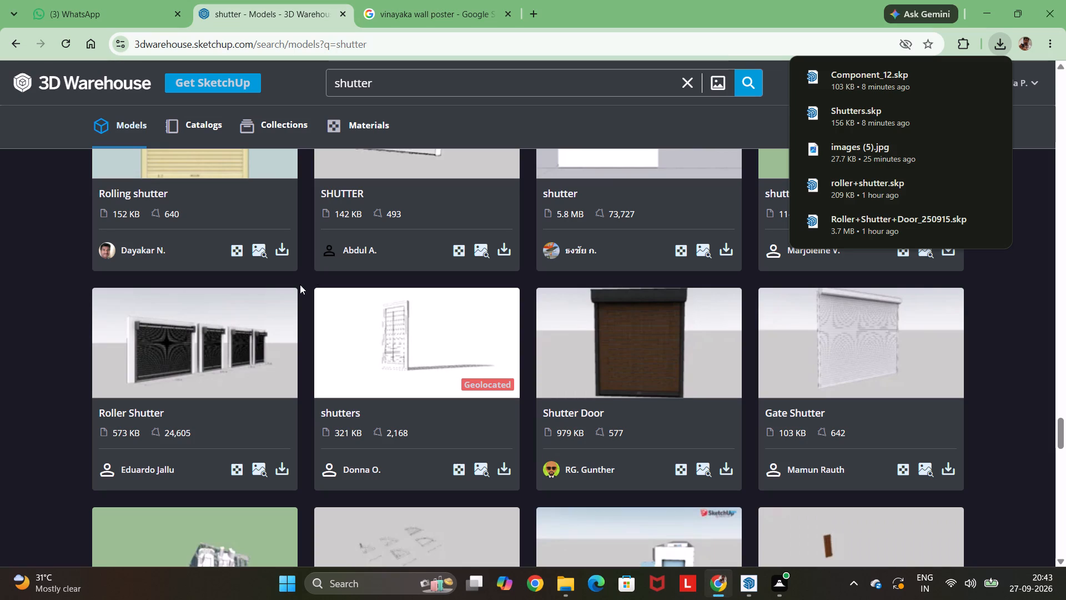
pyautogui.click(416, 84)
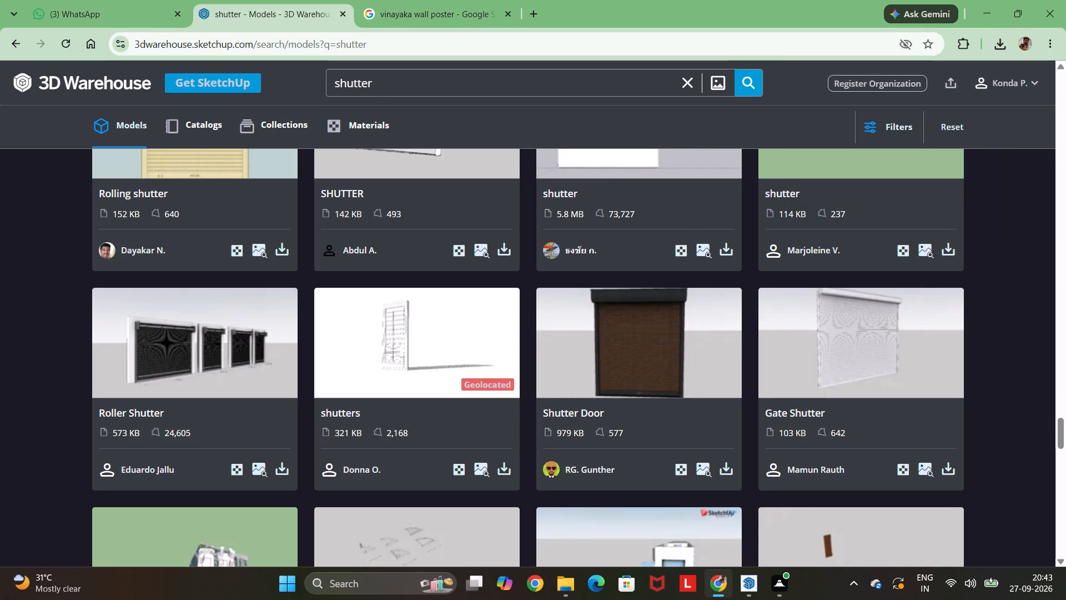
pyautogui.press('BackSpace')
pyautogui.press('BackSpace')
pyautogui.press('BackSpace')
pyautogui.press('BackSpace')
pyautogui.press('BackSpace')
pyautogui.press('BackSpace')
pyautogui.press('BackSpace')
pyautogui.press('BackSpace')
pyautogui.press('BackSpace')
pyautogui.press('BackSpace')
pyautogui.press('BackSpace')
pyautogui.press('BackSpace')
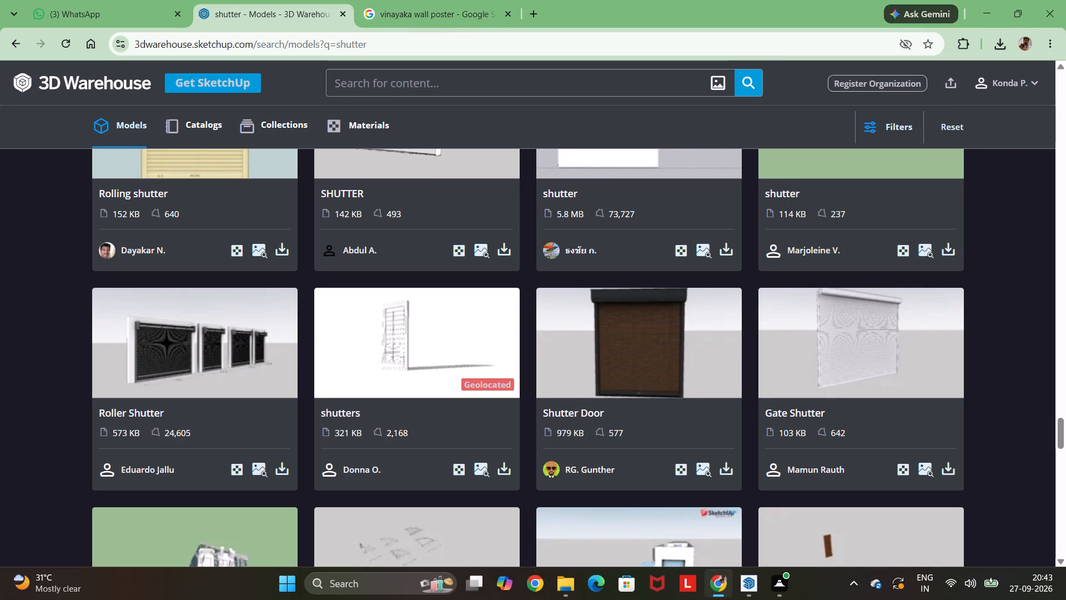
pyautogui.write('glass')
pyautogui.press('space')
pyautogui.write('door')
pyautogui.press('Return')
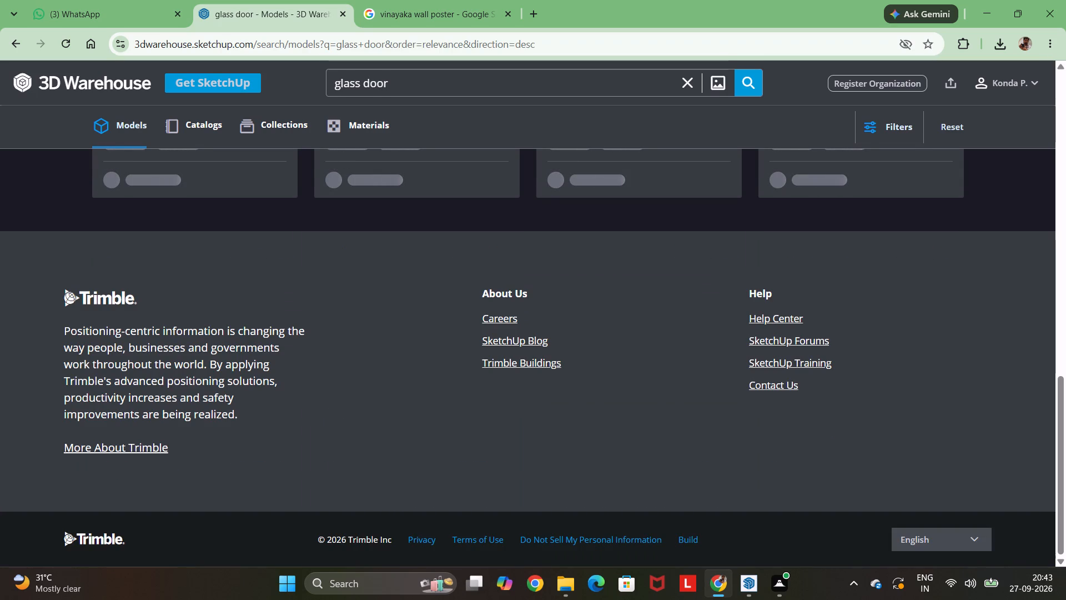
# Download the 76 KB black-framed double "glass door" model from the results as a SketchUp file.
pyautogui.scroll(6, 410, 253)
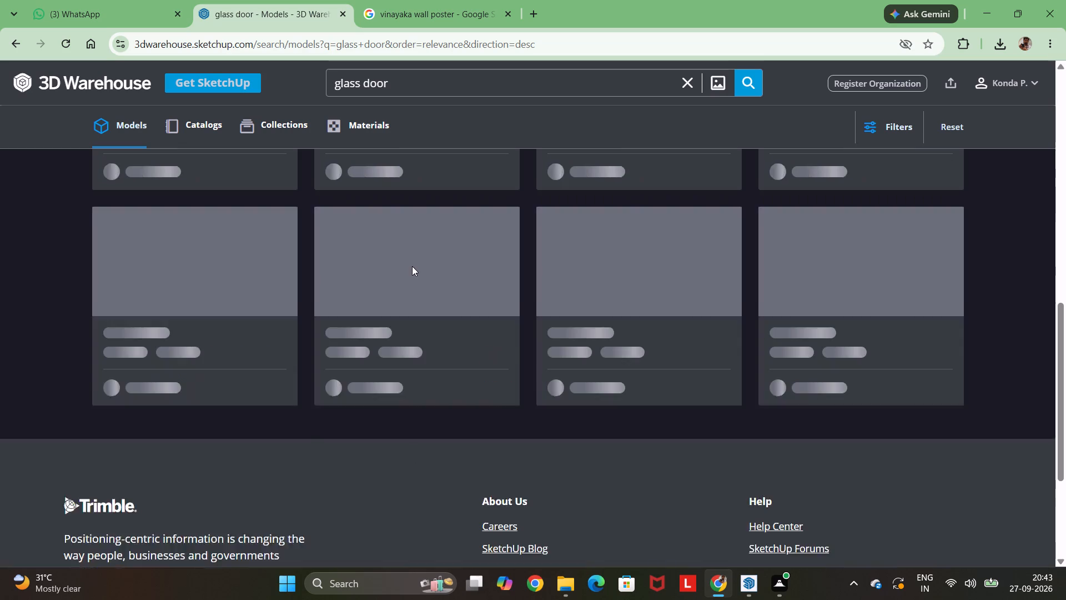
pyautogui.scroll(12, 413, 266)
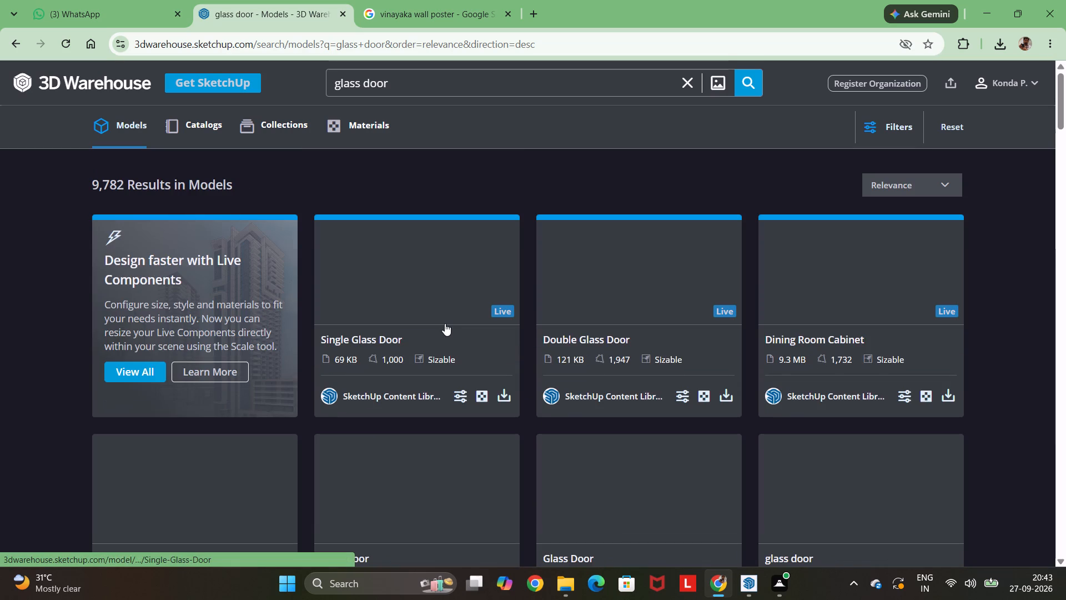
pyautogui.scroll(-3, 499, 329)
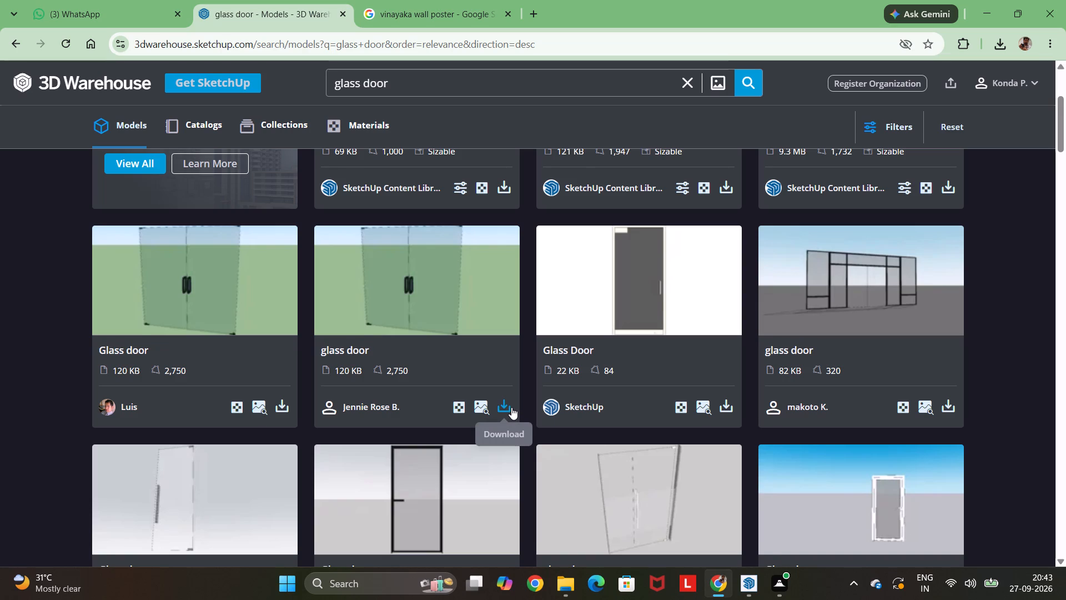
pyautogui.scroll(-6, 511, 407)
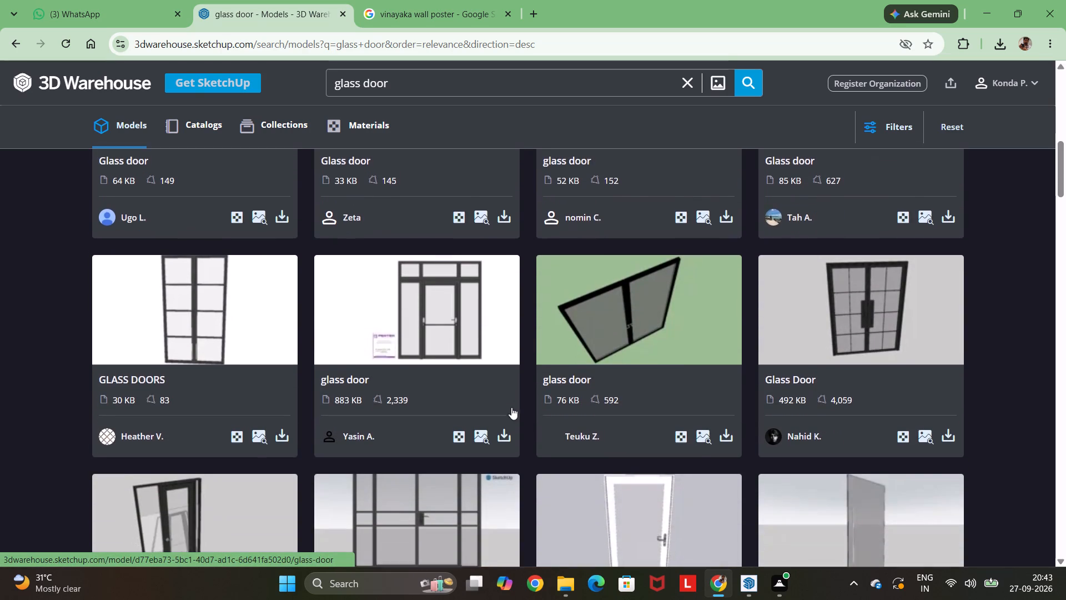
pyautogui.scroll(-1, 511, 407)
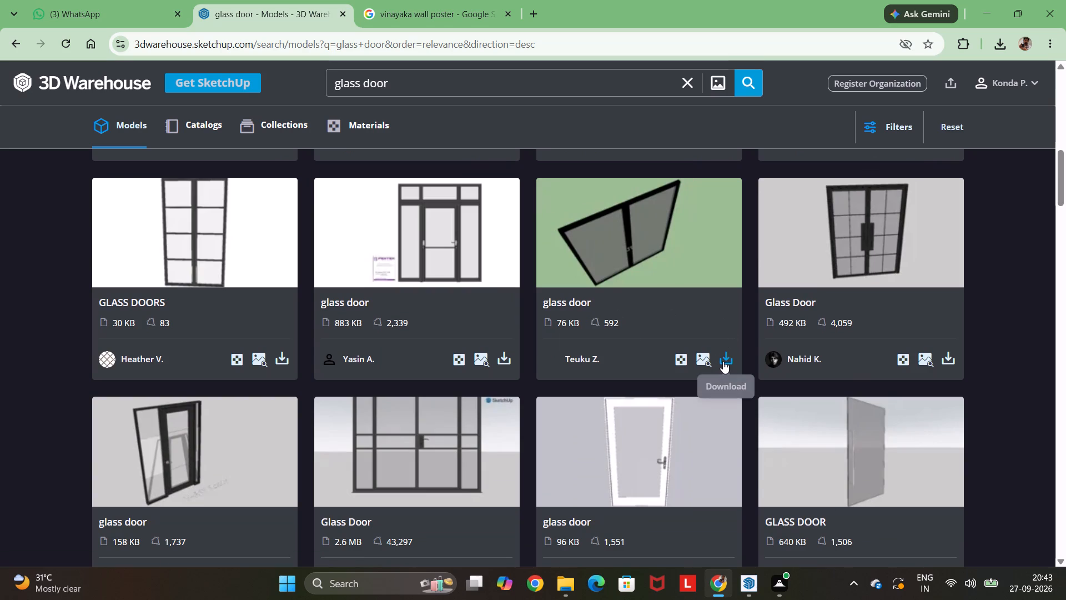
pyautogui.click(723, 361)
pyautogui.click(749, 388)
# Download the 240 KB black-framed "Glass Door" model with two leaves as a SketchUp file.
pyautogui.scroll(-4, 642, 311)
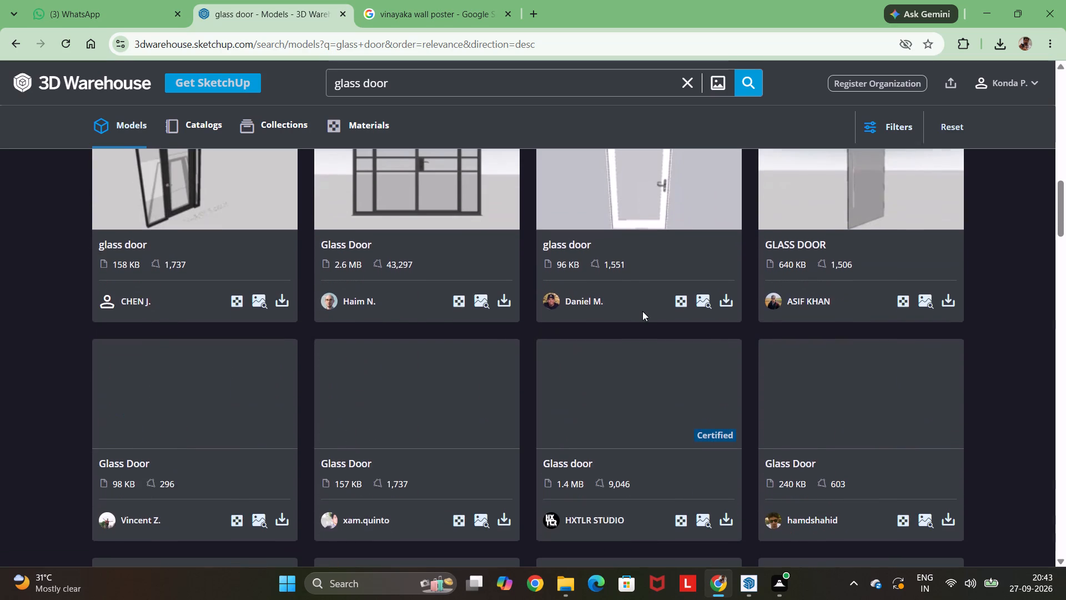
pyautogui.scroll(-1, 642, 311)
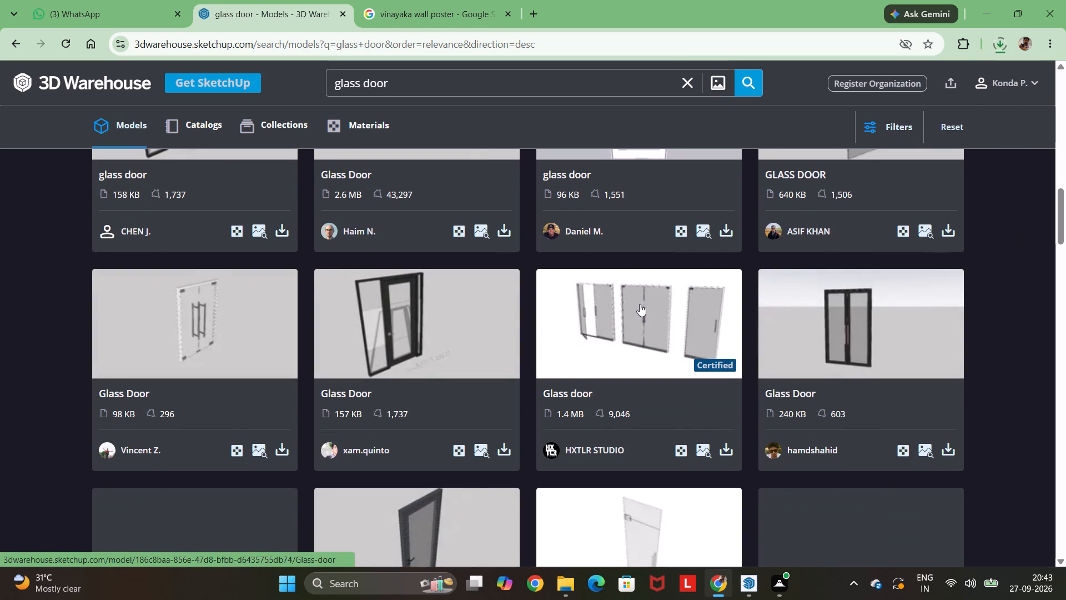
pyautogui.scroll(-1, 640, 304)
pyautogui.click(953, 377)
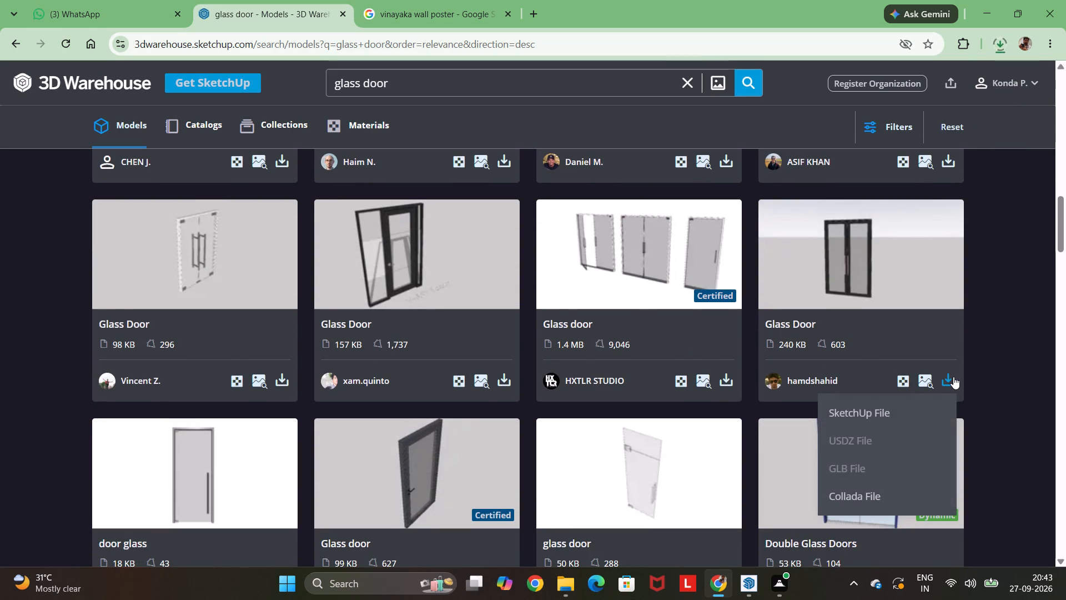
pyautogui.click(906, 416)
# Browse further down the glass door results for other suitable door models.
pyautogui.scroll(-3, 742, 388)
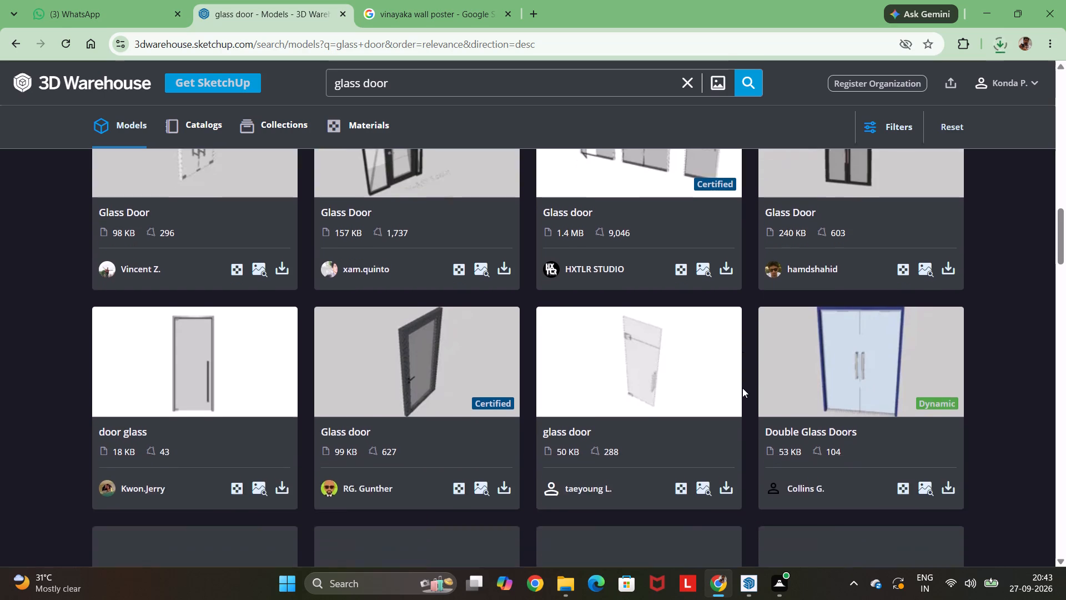
pyautogui.scroll(-1, 742, 388)
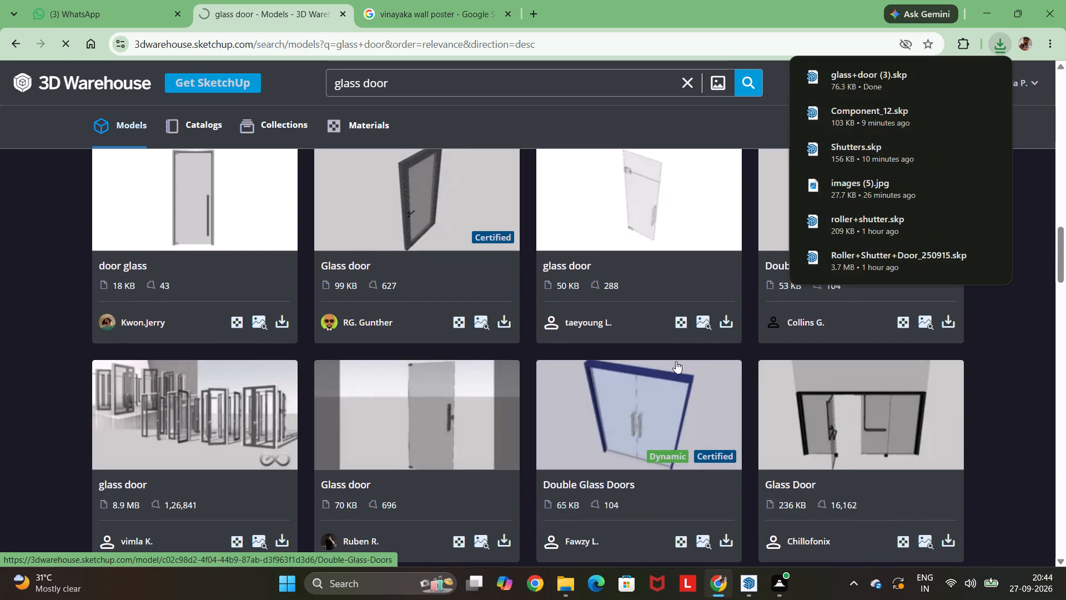
pyautogui.scroll(-4, 676, 361)
pyautogui.scroll(3, 683, 360)
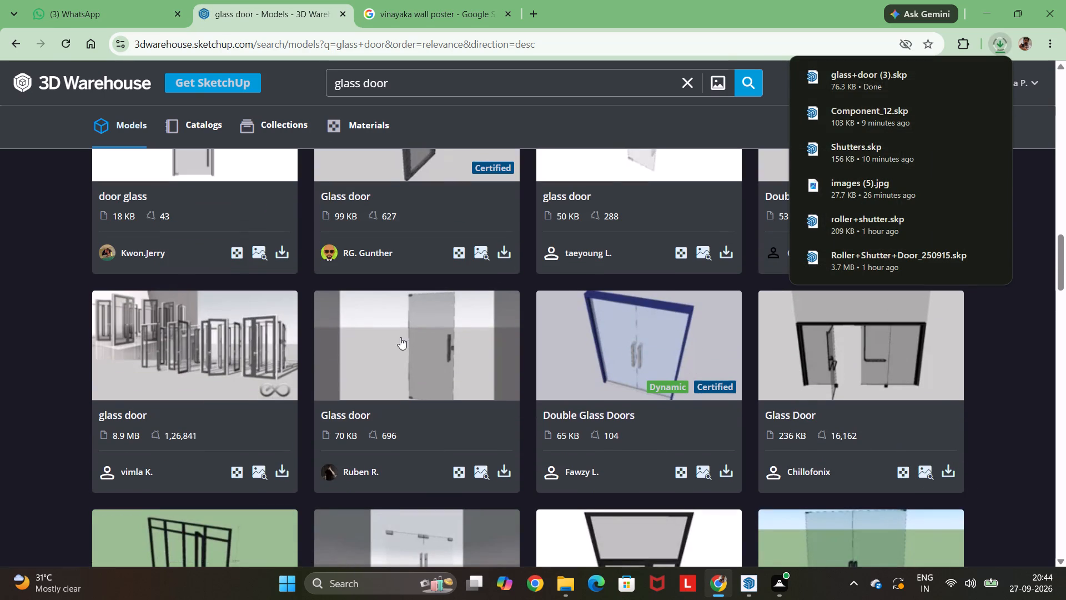
pyautogui.scroll(-7, 398, 336)
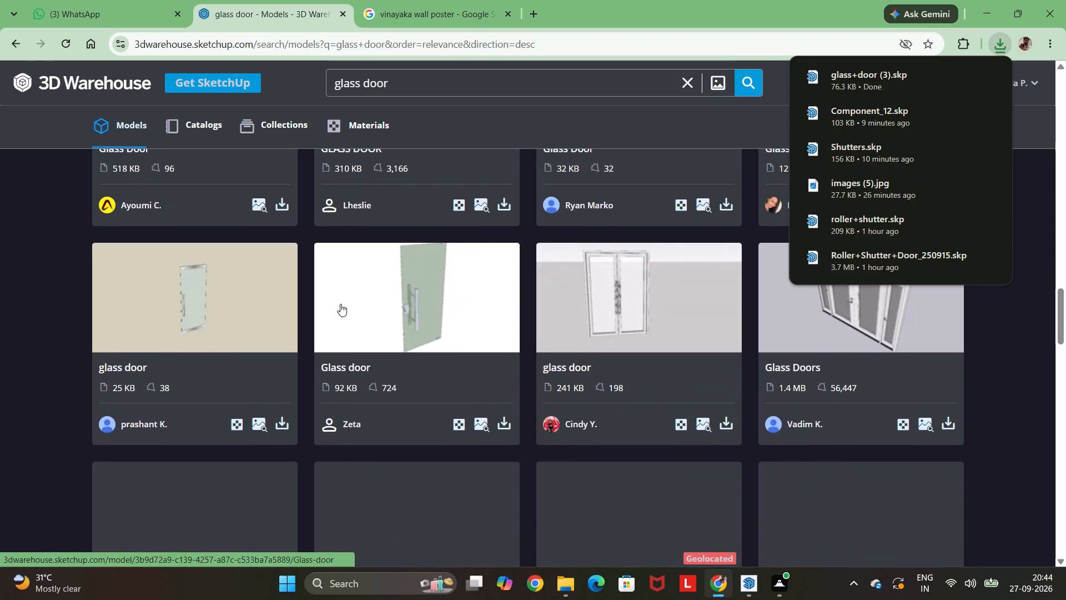
# Open the downloaded file Glass+Door (4).skp from the Downloads folder in File Explorer.
pyautogui.click(571, 589)
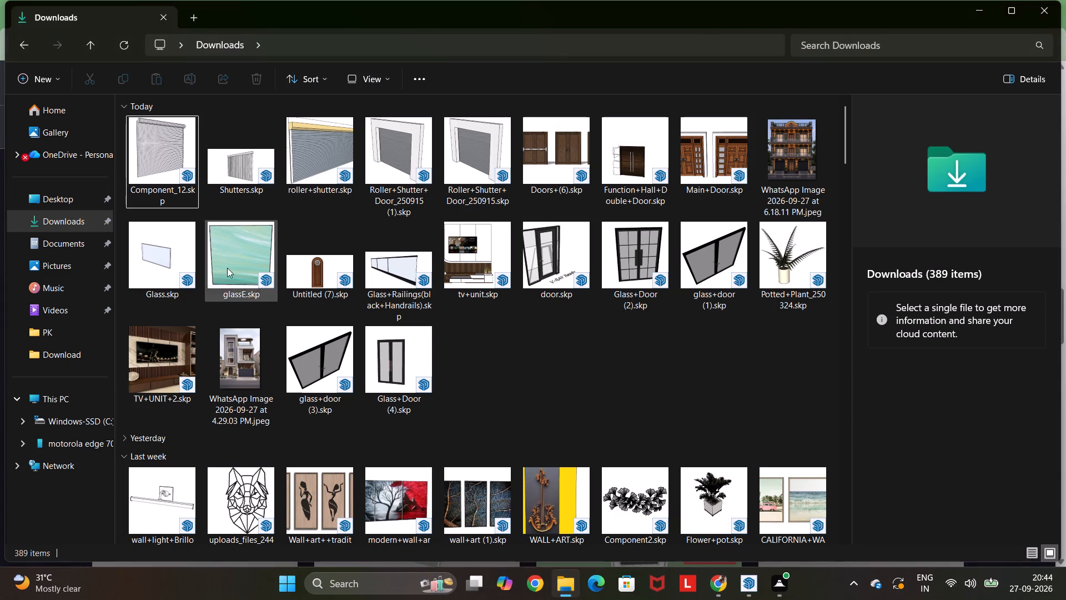
pyautogui.click(117, 48)
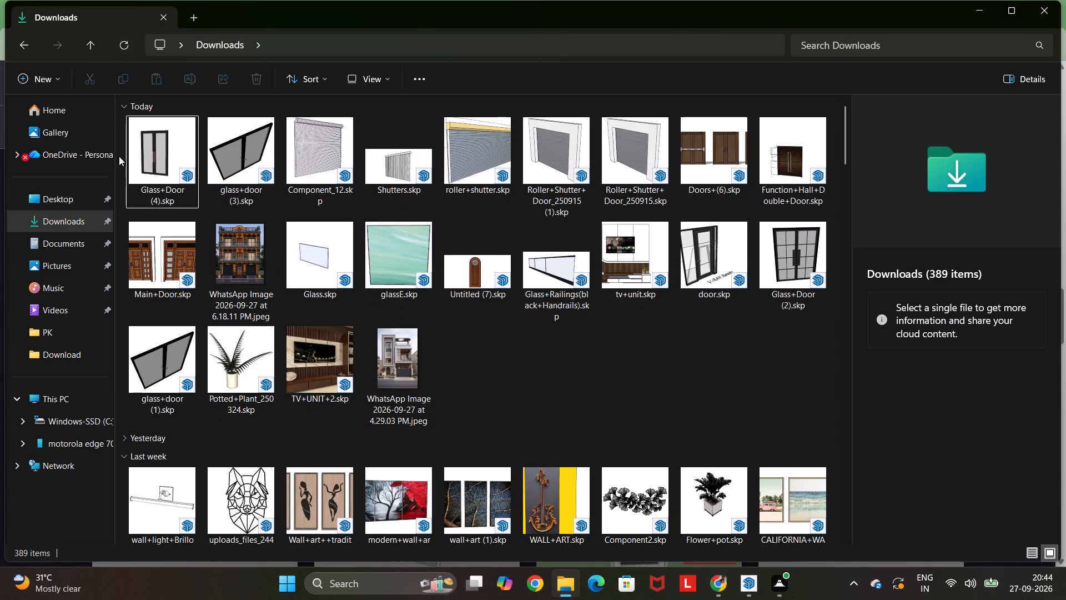
pyautogui.click(156, 133)
pyautogui.rightClick(163, 137)
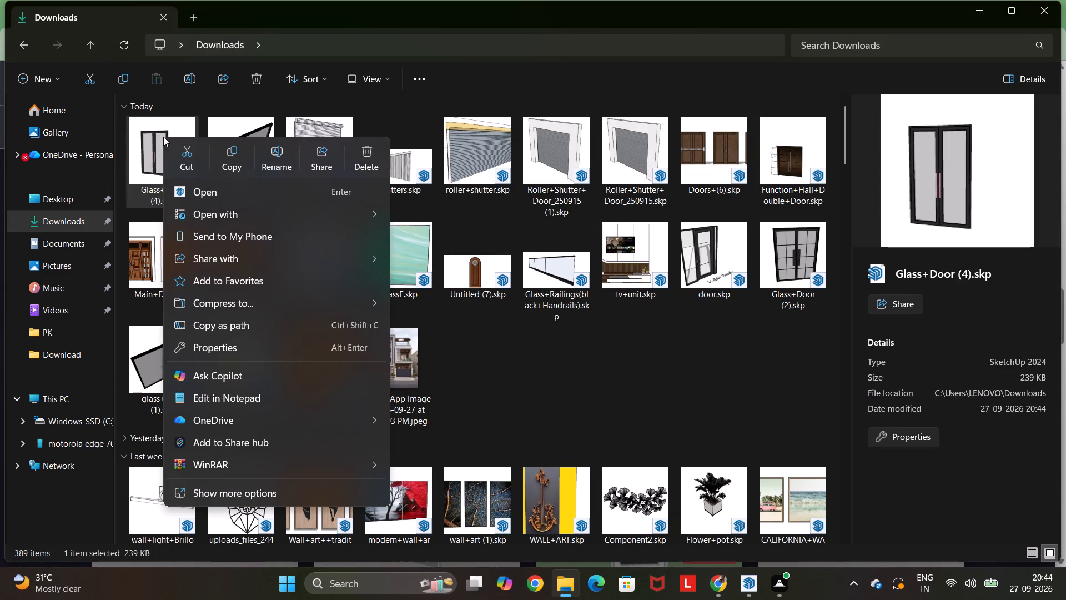
pyautogui.click(208, 199)
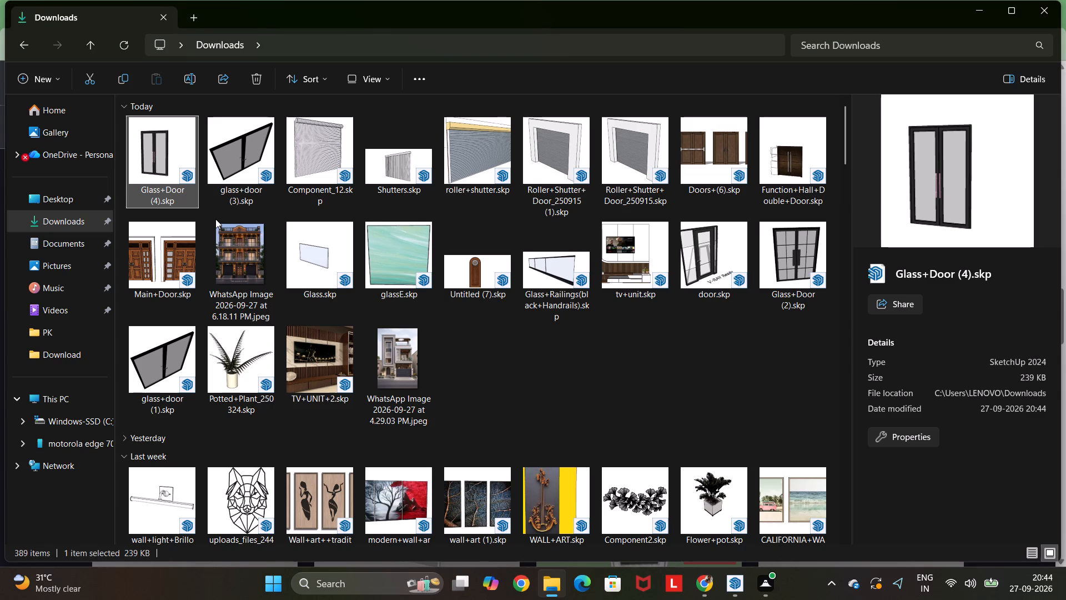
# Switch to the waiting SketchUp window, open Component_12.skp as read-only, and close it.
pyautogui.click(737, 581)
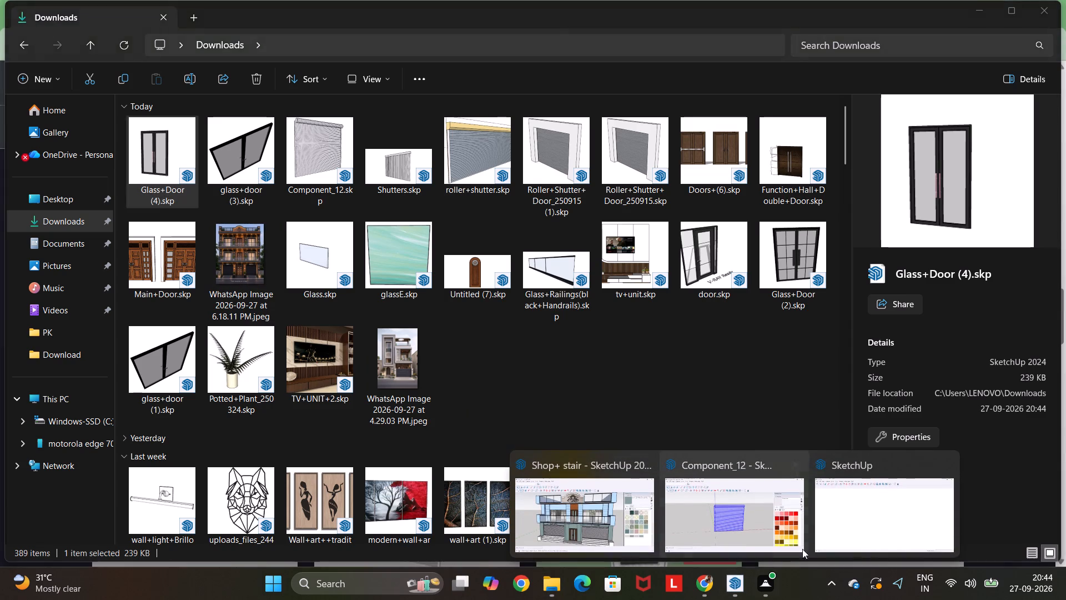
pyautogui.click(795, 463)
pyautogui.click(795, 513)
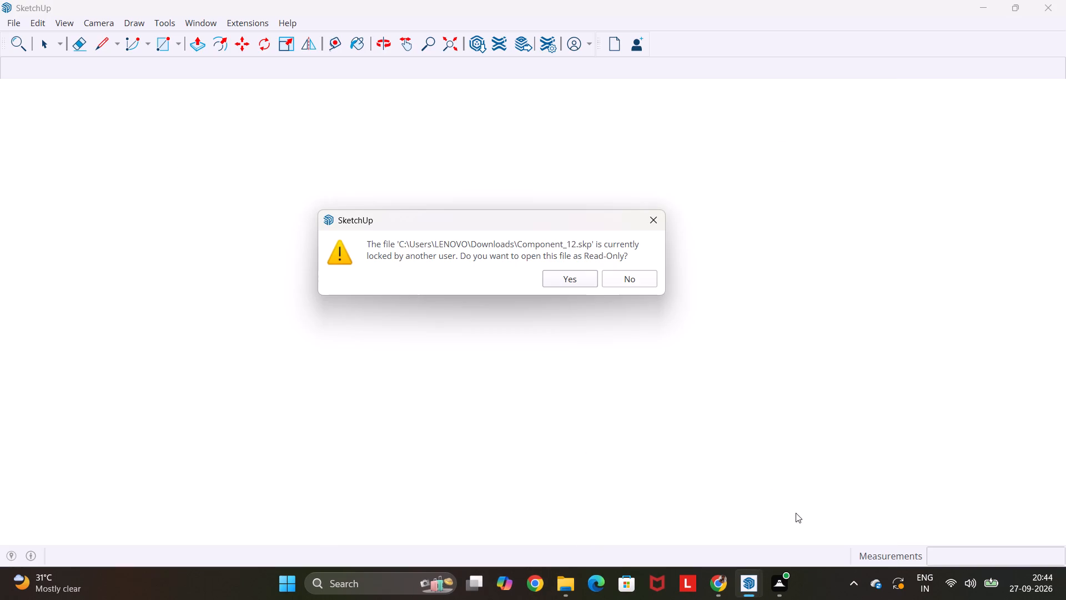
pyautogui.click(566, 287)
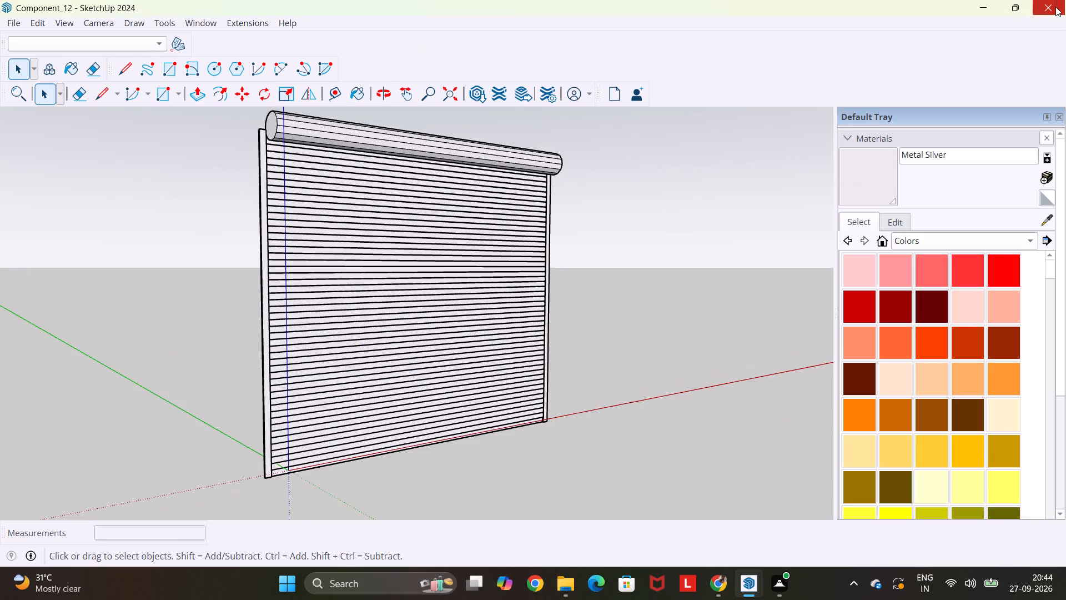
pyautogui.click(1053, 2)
# Return to the "Shop+ stair" model and examine the facade, balconies and shop entrances from several angles.
pyautogui.click(746, 588)
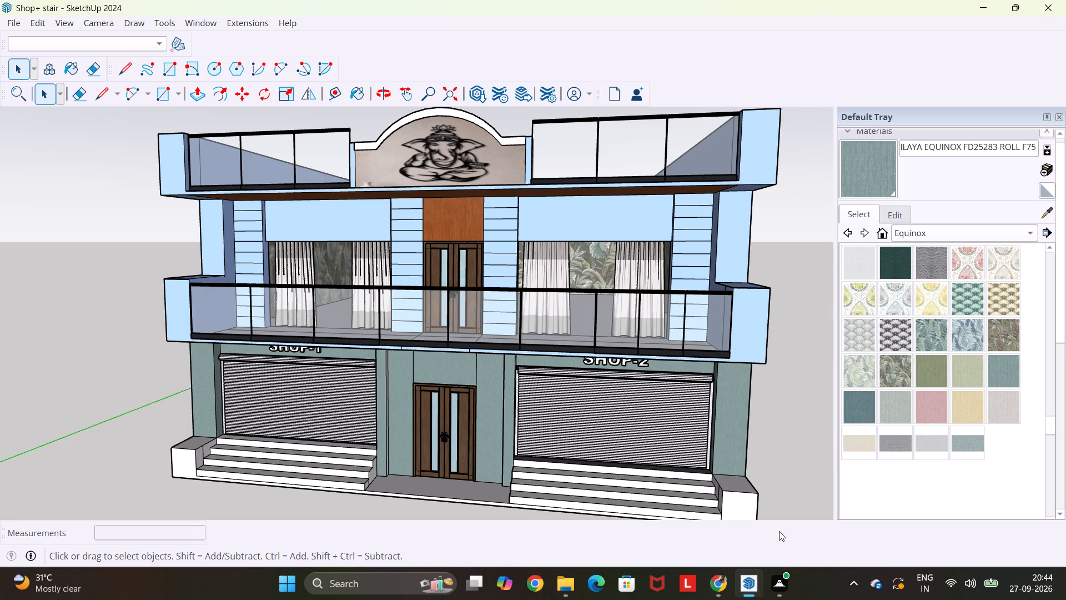
pyautogui.scroll(-3, 612, 378)
pyautogui.moveTo(607, 423); pyautogui.dragTo(626, 418, button='middle')
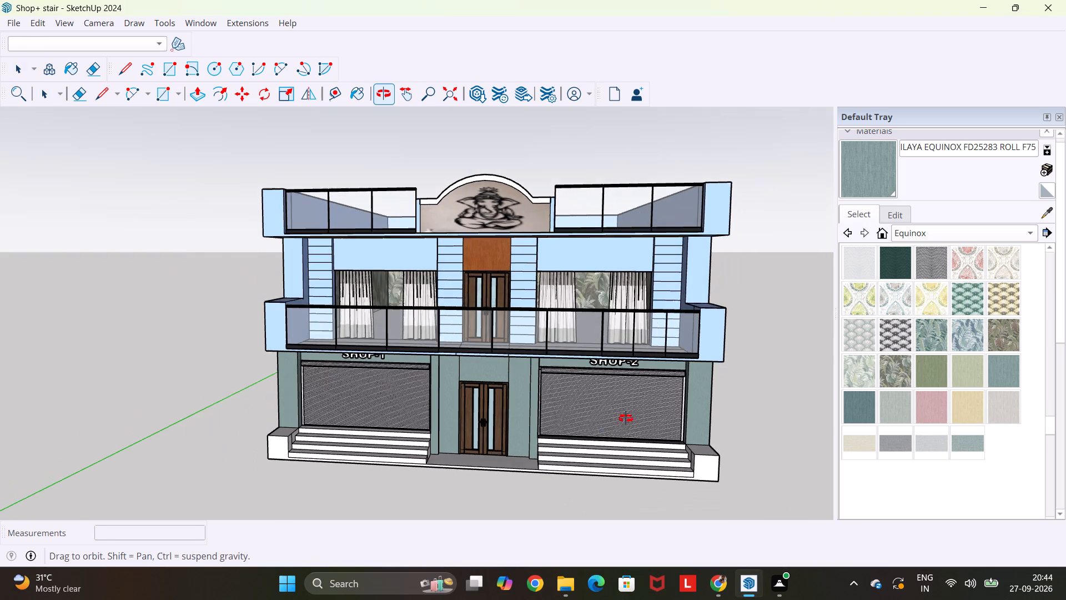
pyautogui.moveTo(626, 418); pyautogui.dragTo(665, 433, button='middle')
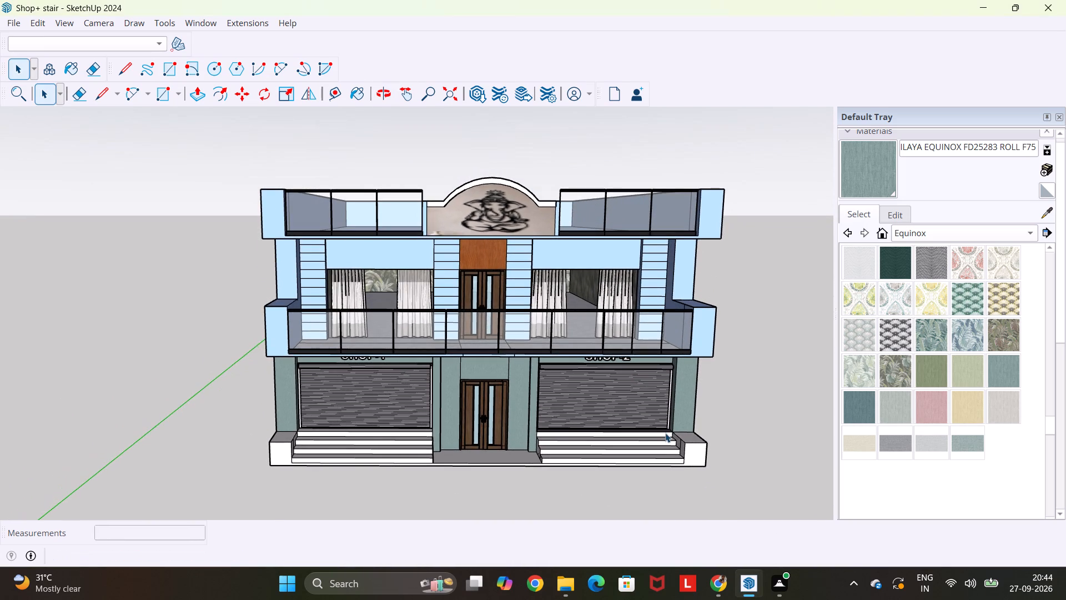
pyautogui.scroll(4, 665, 433)
pyautogui.moveTo(568, 216); pyautogui.dragTo(572, 353, button='middle')
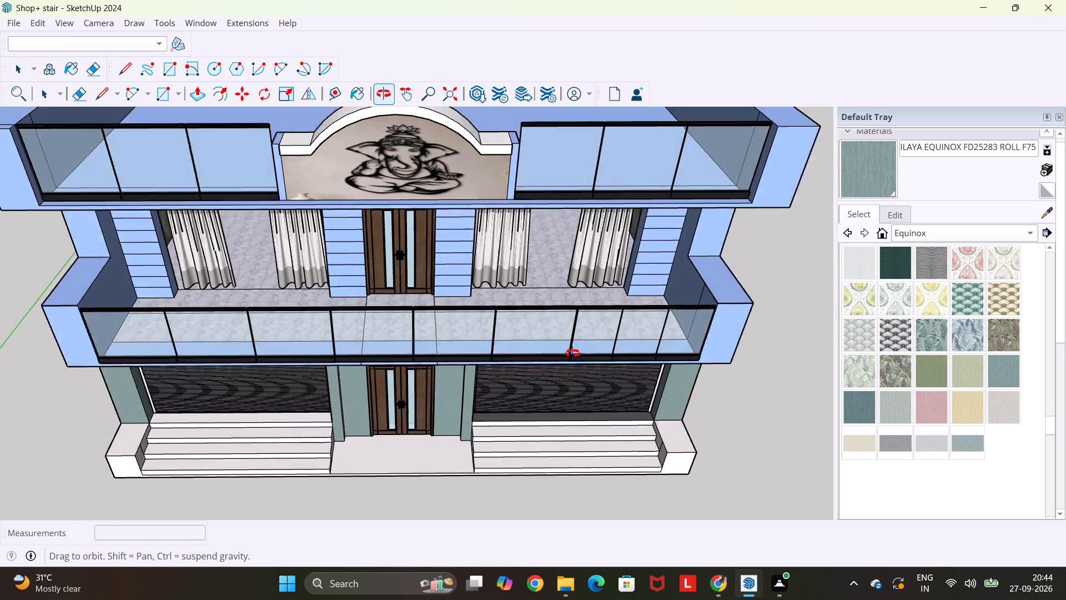
pyautogui.moveTo(572, 353); pyautogui.dragTo(594, 264, button='middle')
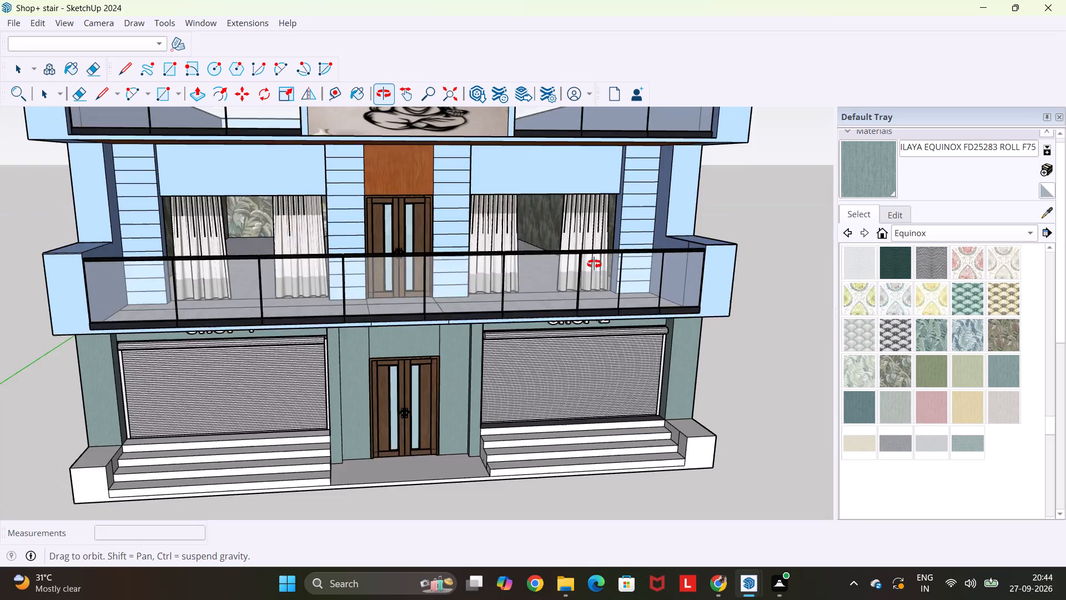
pyautogui.moveTo(594, 264); pyautogui.dragTo(595, 318, button='middle')
pyautogui.scroll(-2, 595, 312)
pyautogui.scroll(-12, 582, 244)
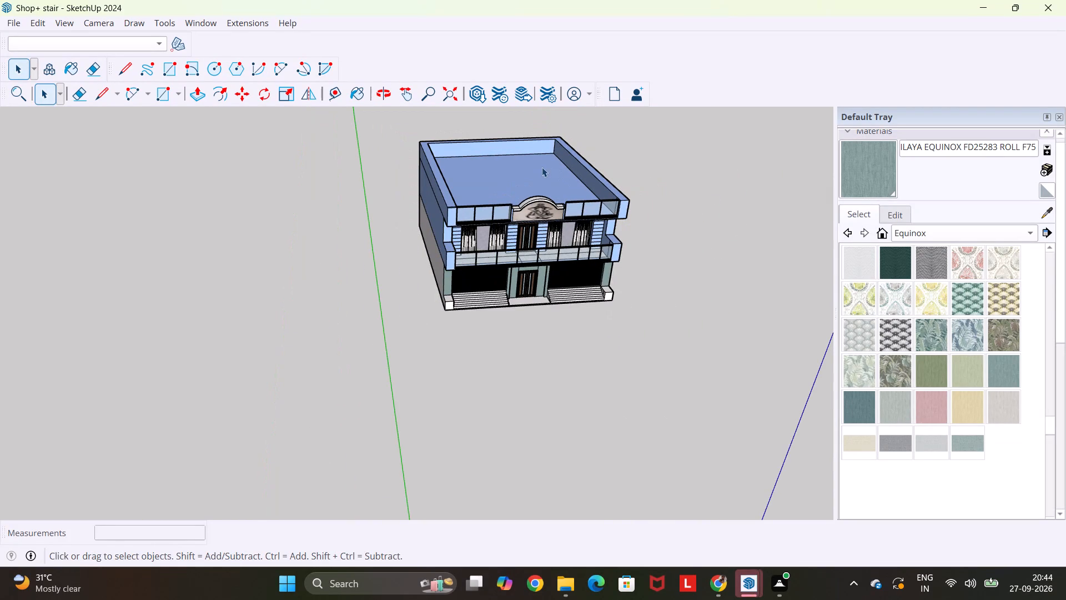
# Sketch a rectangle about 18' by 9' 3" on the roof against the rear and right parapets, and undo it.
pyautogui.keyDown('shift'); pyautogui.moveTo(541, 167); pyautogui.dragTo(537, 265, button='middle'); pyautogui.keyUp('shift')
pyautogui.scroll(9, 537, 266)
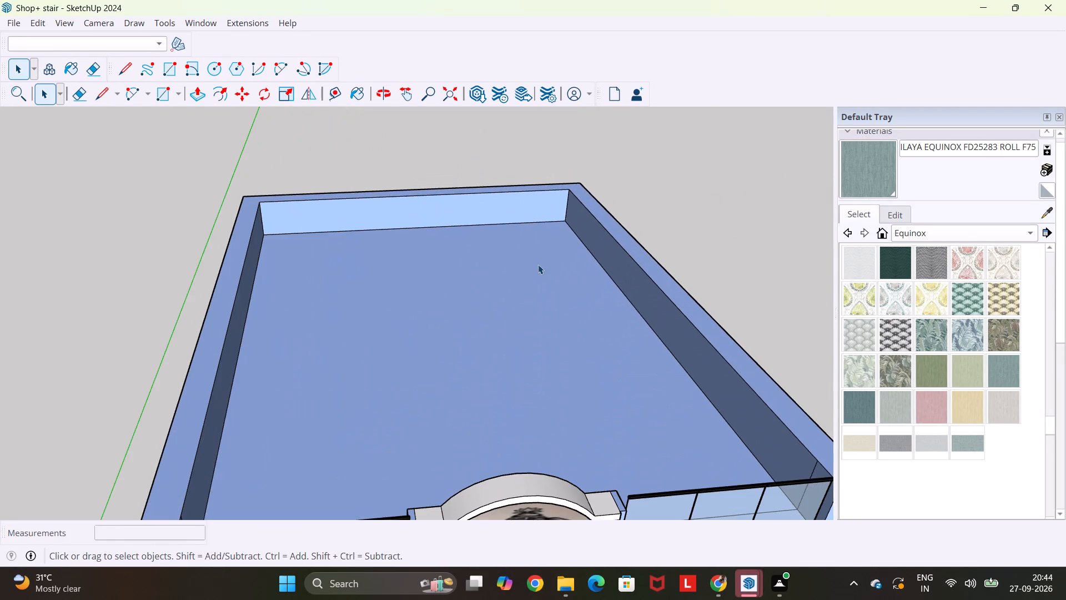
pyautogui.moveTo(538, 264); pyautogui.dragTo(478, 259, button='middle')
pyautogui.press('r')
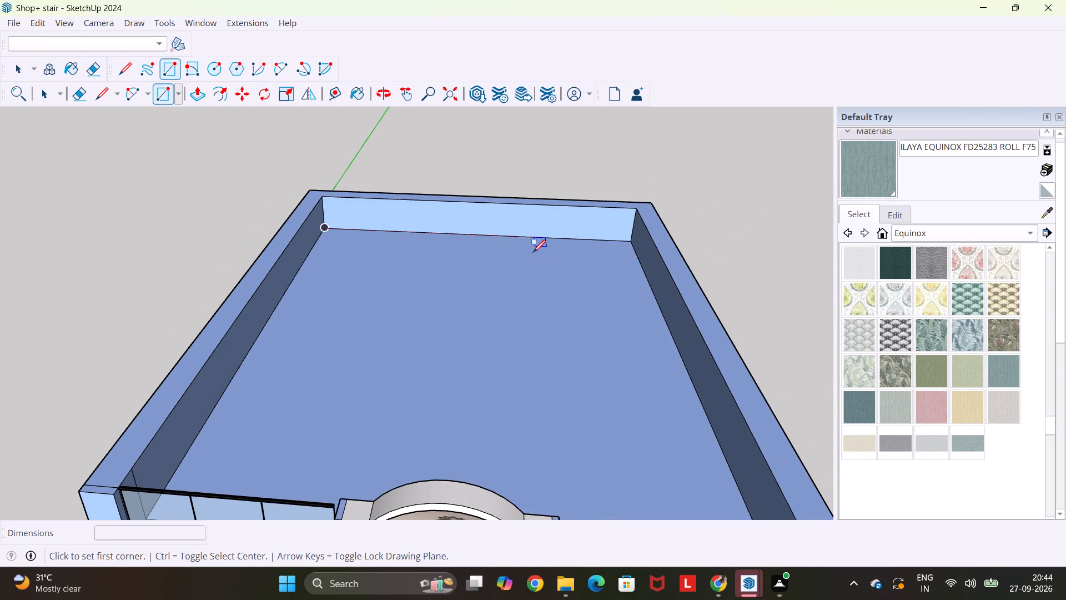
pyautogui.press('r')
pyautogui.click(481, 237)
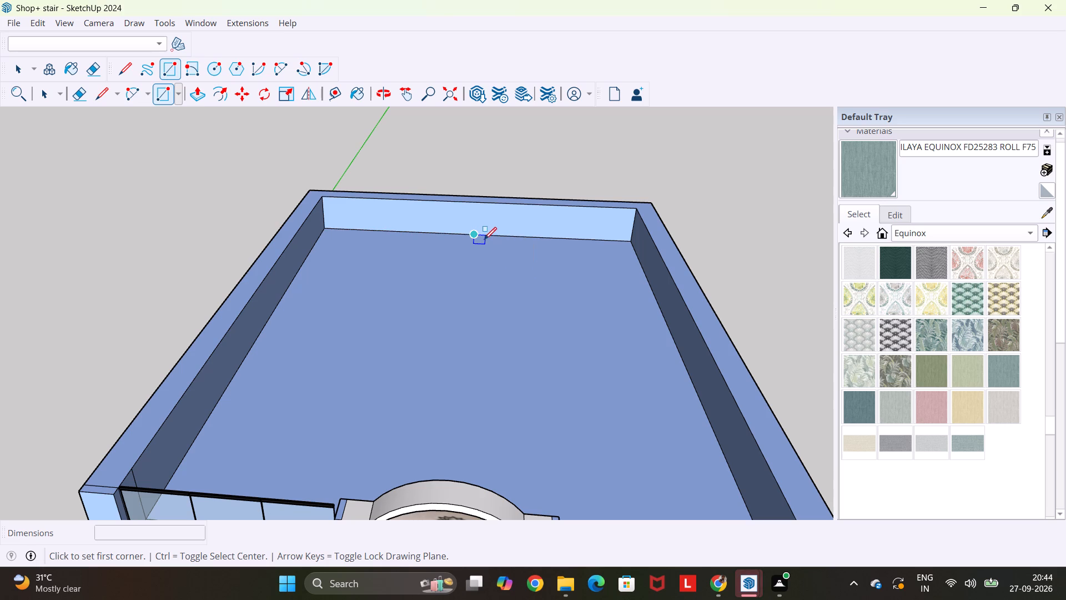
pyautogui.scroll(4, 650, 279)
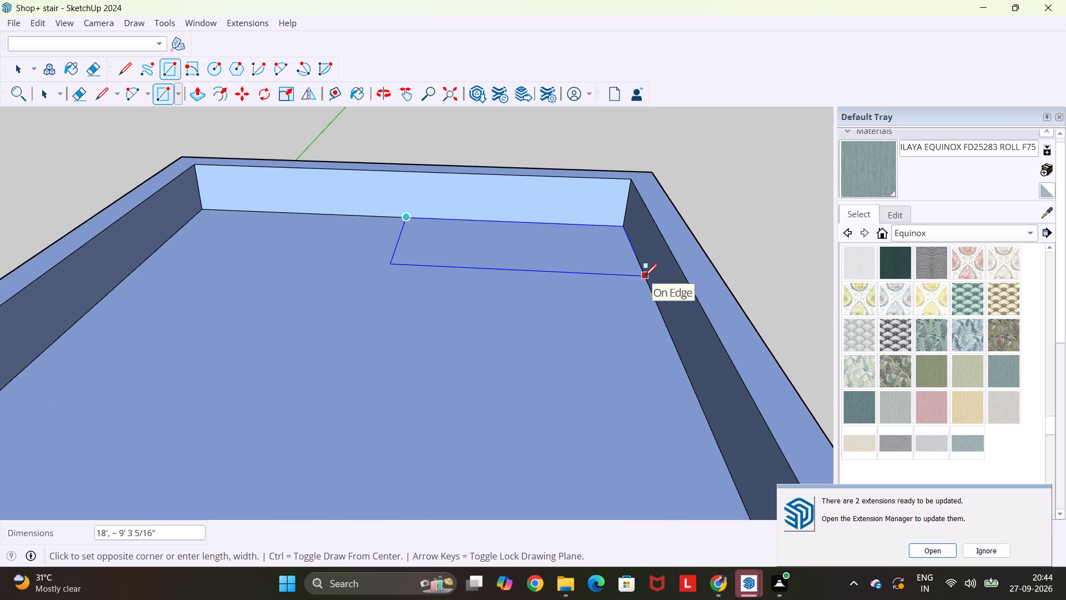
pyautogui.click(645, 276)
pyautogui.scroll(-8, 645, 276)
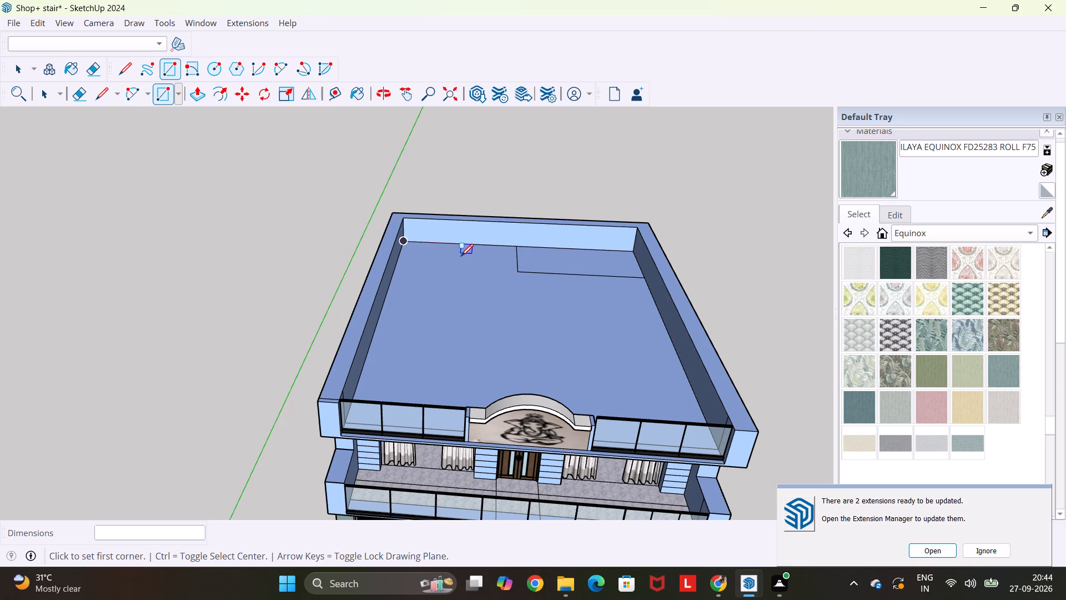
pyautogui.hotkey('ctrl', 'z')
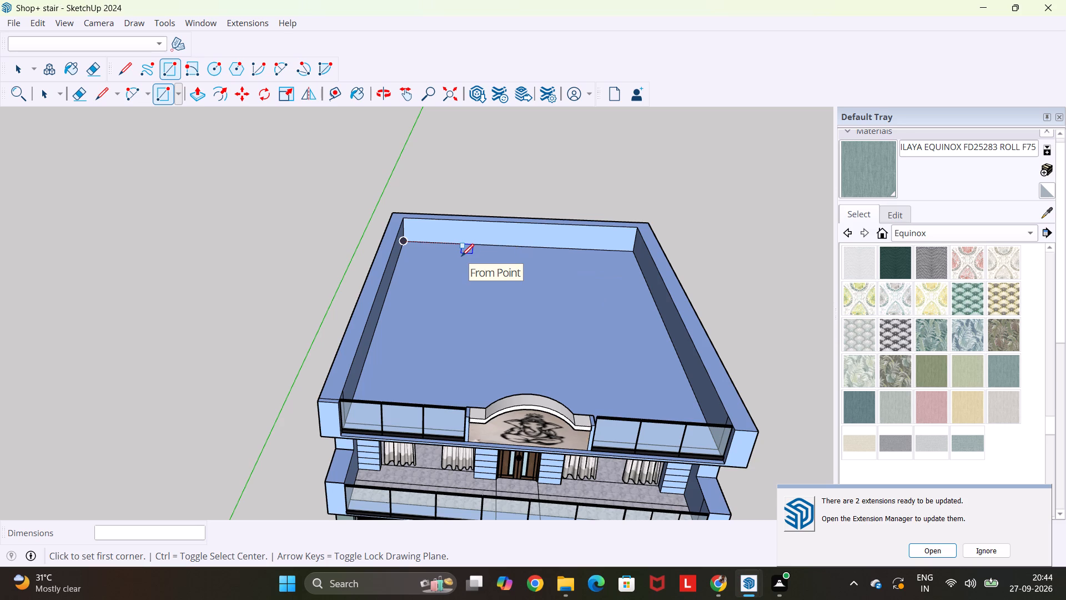
# Sketch a rectangular strip about 6' by 36' on the roof along the full length of the rear parapet.
pyautogui.click(404, 240)
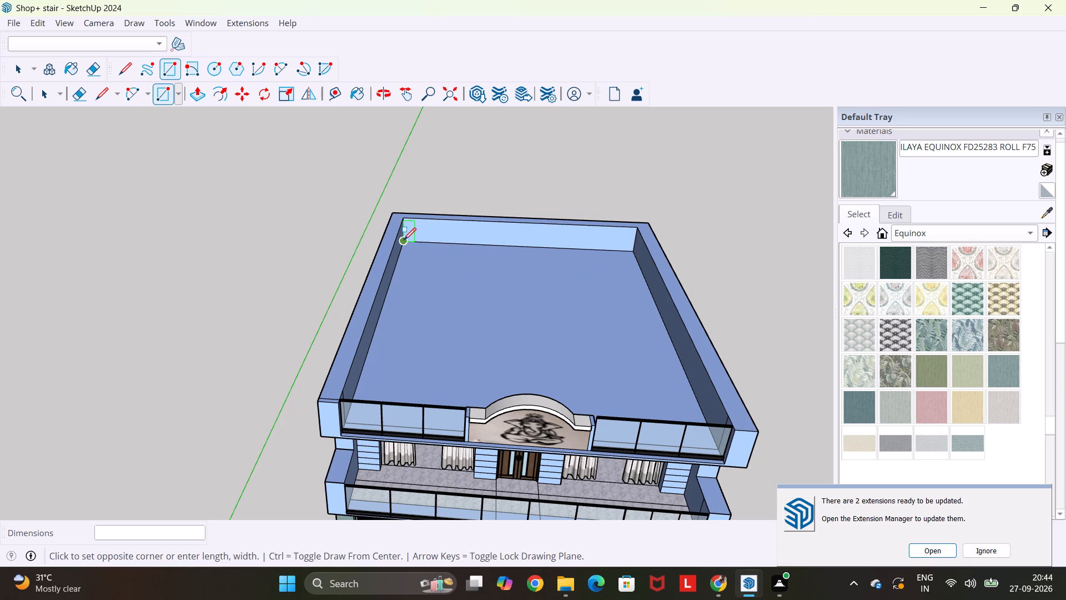
pyautogui.click(637, 270)
# Sketch a rectangle about 5' by 12' on the roof, adjoining the rear strip near its right end seen from the front.
pyautogui.click(614, 267)
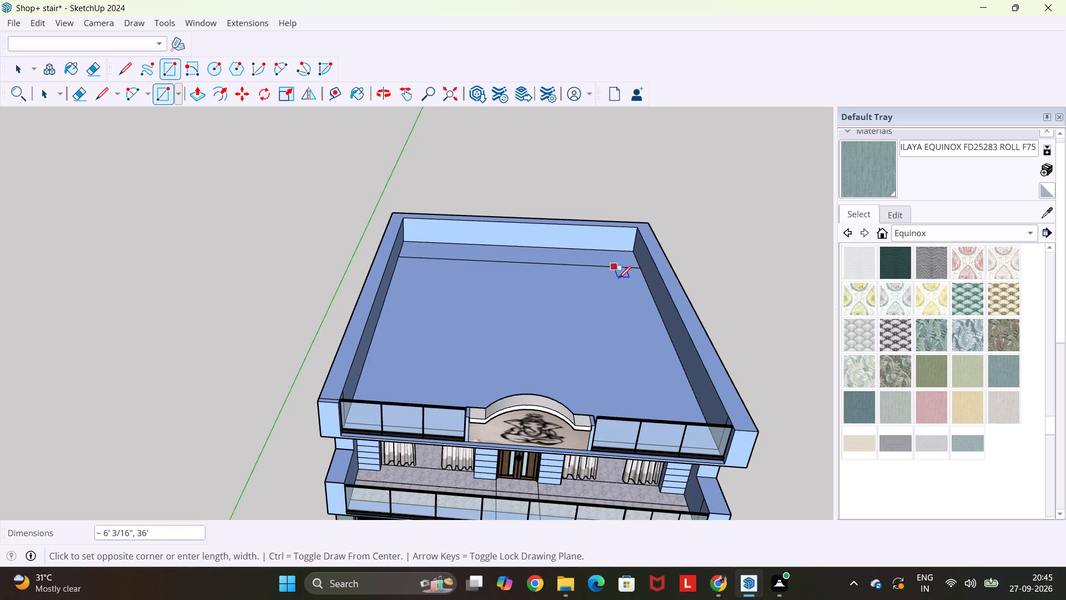
pyautogui.scroll(3, 658, 313)
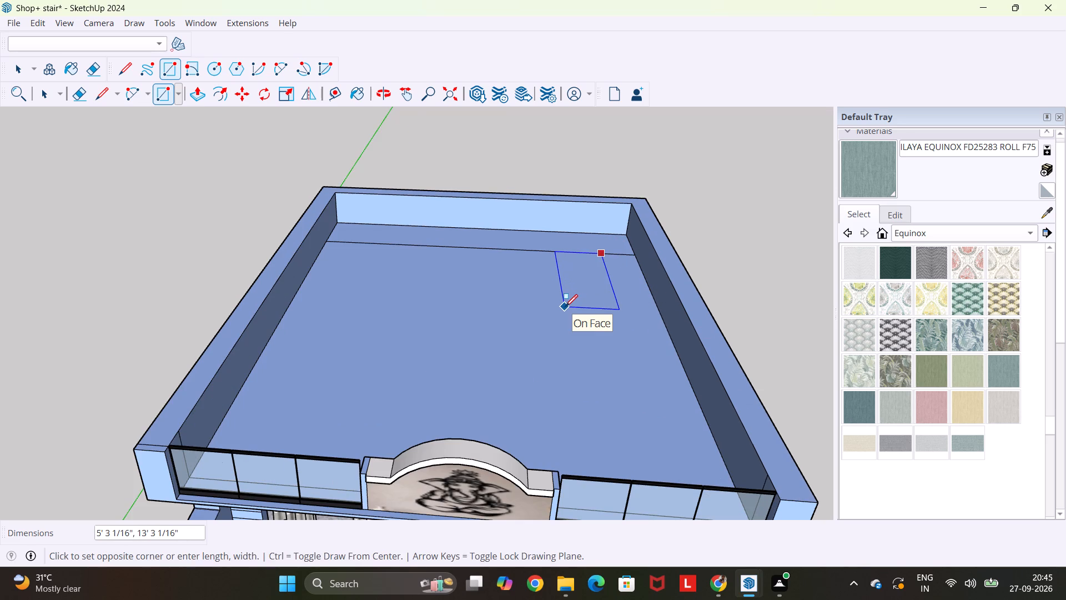
pyautogui.scroll(4, 565, 307)
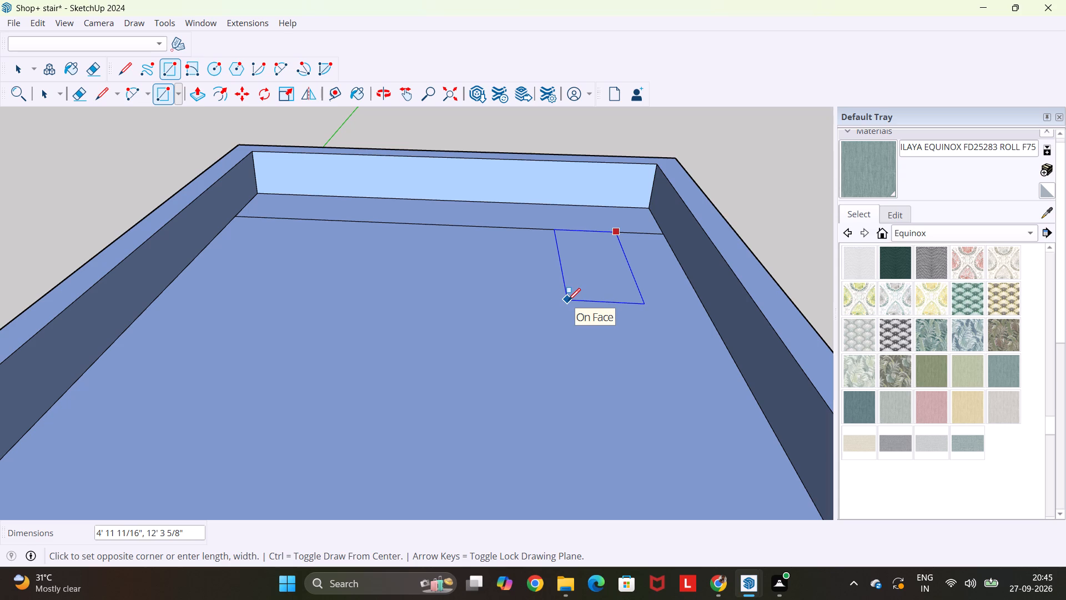
pyautogui.click(568, 301)
pyautogui.scroll(-8, 568, 301)
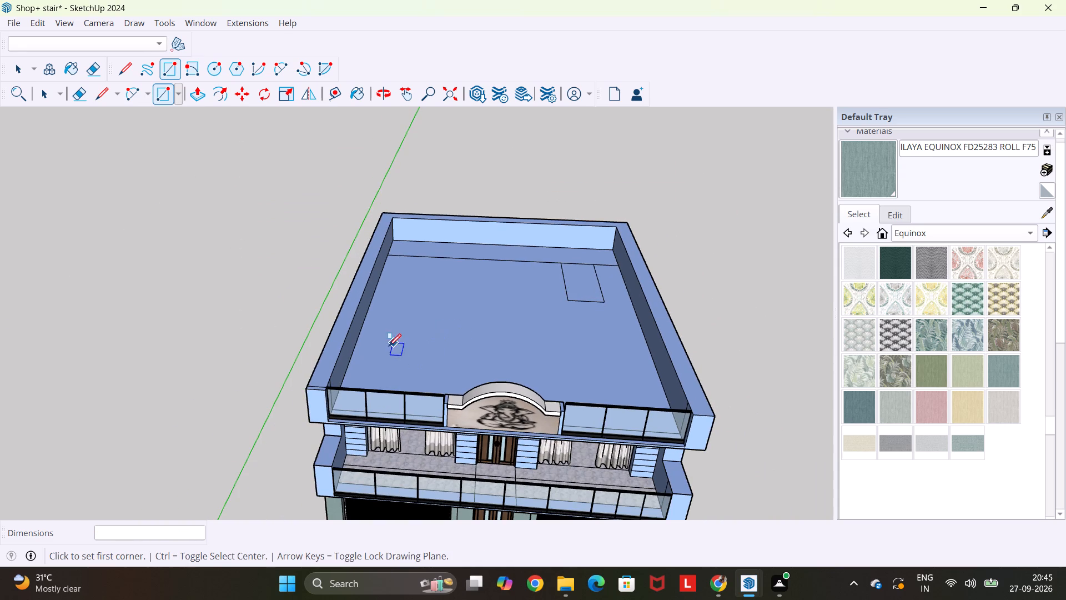
# Sketch a rectangle about 36' 11" by 5' 11" along the roof's left parapet seen from the front, ending at the rear strip.
pyautogui.moveTo(392, 351); pyautogui.dragTo(187, 330, button='middle')
pyautogui.moveTo(481, 300); pyautogui.dragTo(290, 353, button='middle')
pyautogui.scroll(4, 345, 336)
pyautogui.click(354, 301)
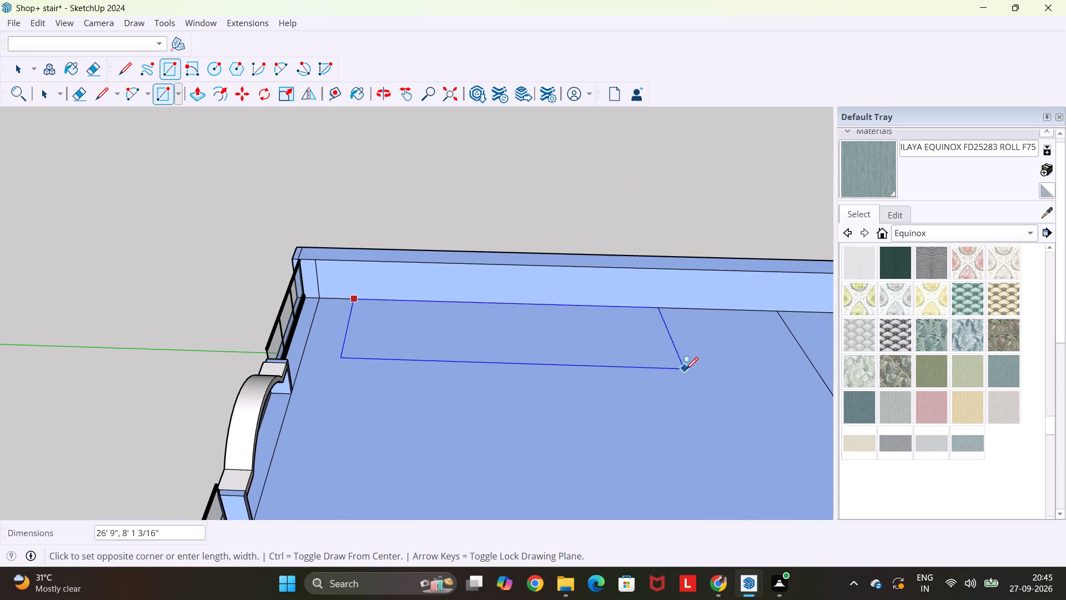
pyautogui.scroll(-4, 699, 369)
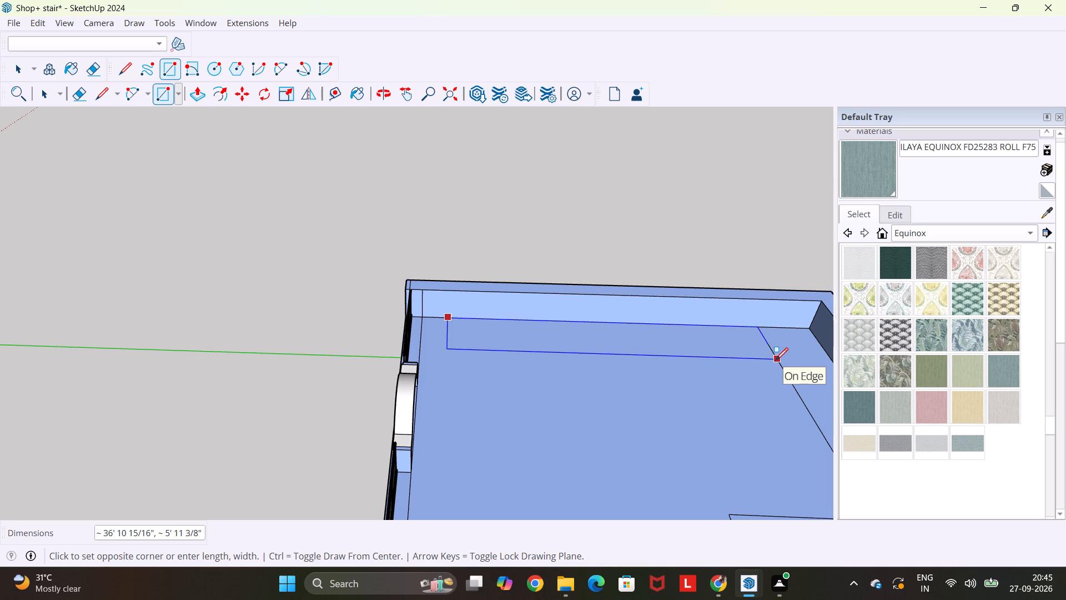
pyautogui.click(774, 361)
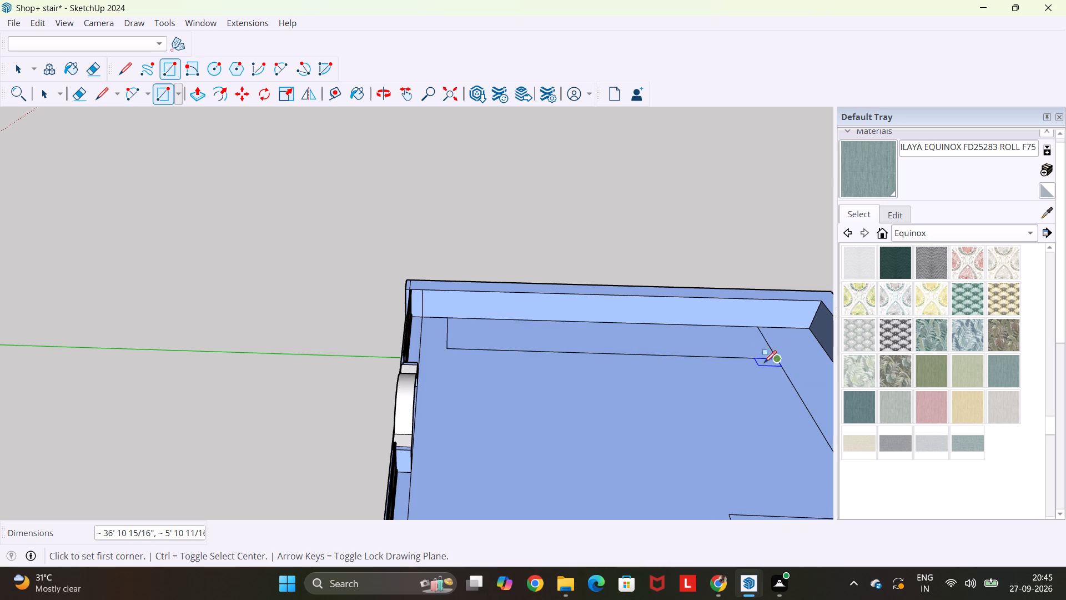
# Sketch a rectangle about 19' by 4' 6" on the roof along the right parapet seen from the front.
pyautogui.scroll(-4, 728, 361)
pyautogui.moveTo(724, 376); pyautogui.dragTo(369, 360, button='middle')
pyautogui.scroll(-3, 373, 361)
pyautogui.scroll(-1, 385, 430)
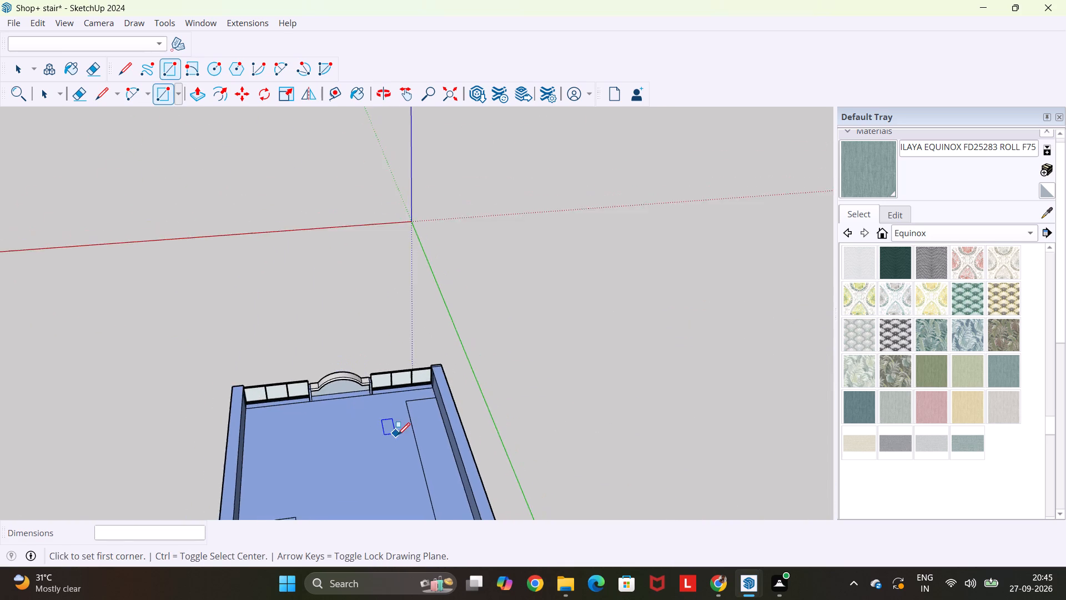
pyautogui.moveTo(393, 435); pyautogui.dragTo(121, 392, button='middle')
pyautogui.scroll(9, 154, 369)
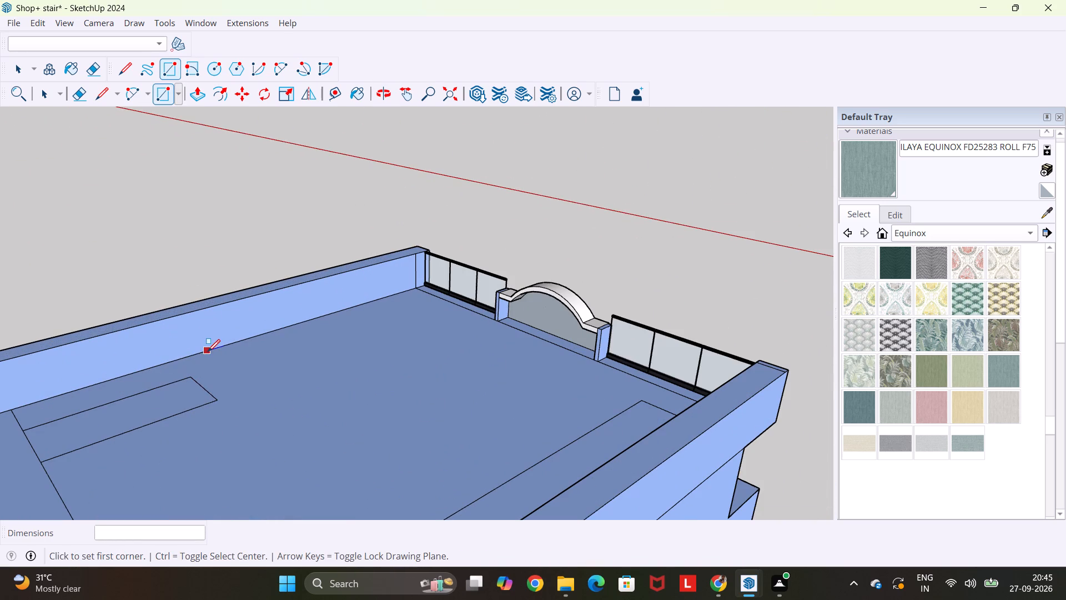
pyautogui.click(193, 354)
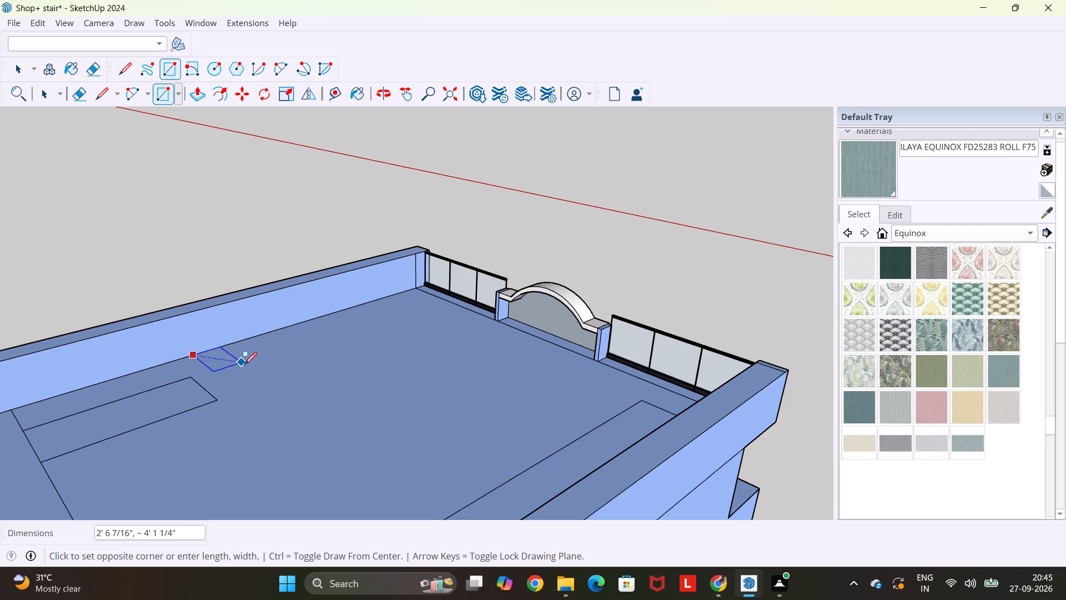
pyautogui.press('Escape')
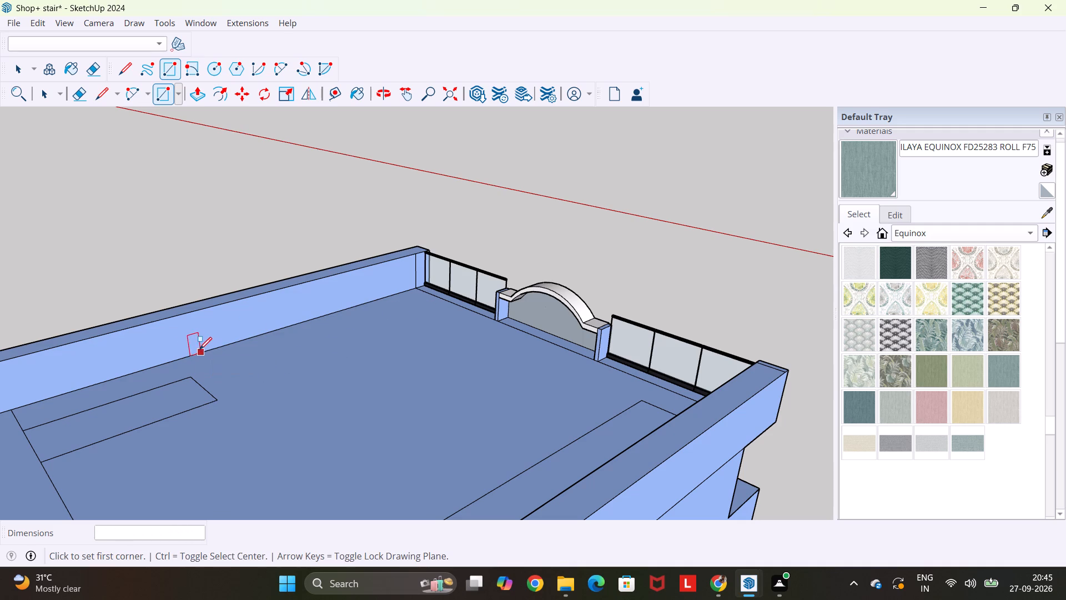
pyautogui.click(192, 351)
pyautogui.press('Escape')
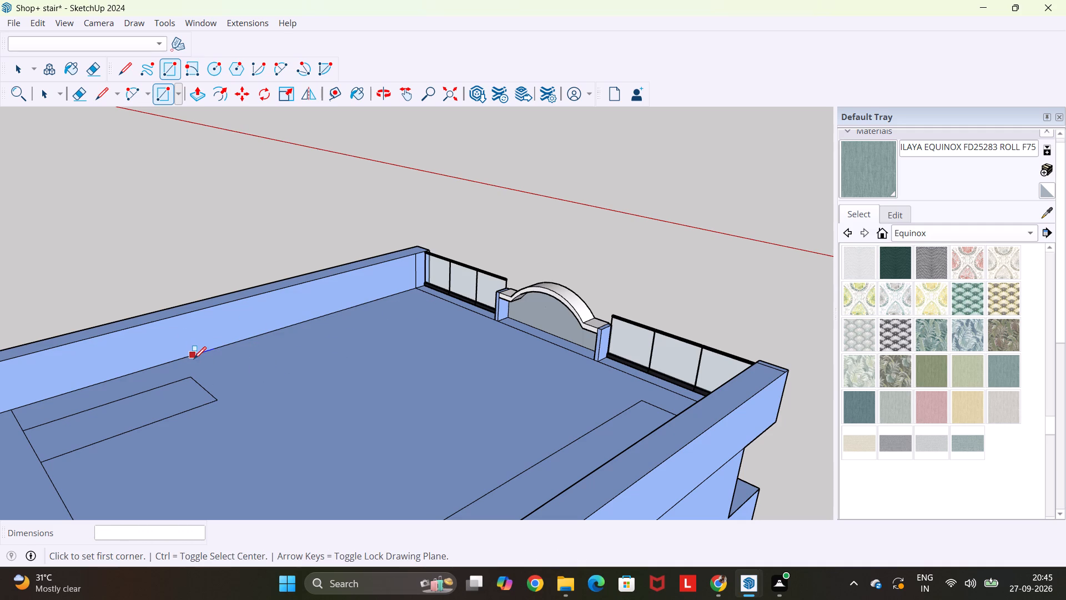
pyautogui.click(192, 356)
pyautogui.scroll(5, 369, 329)
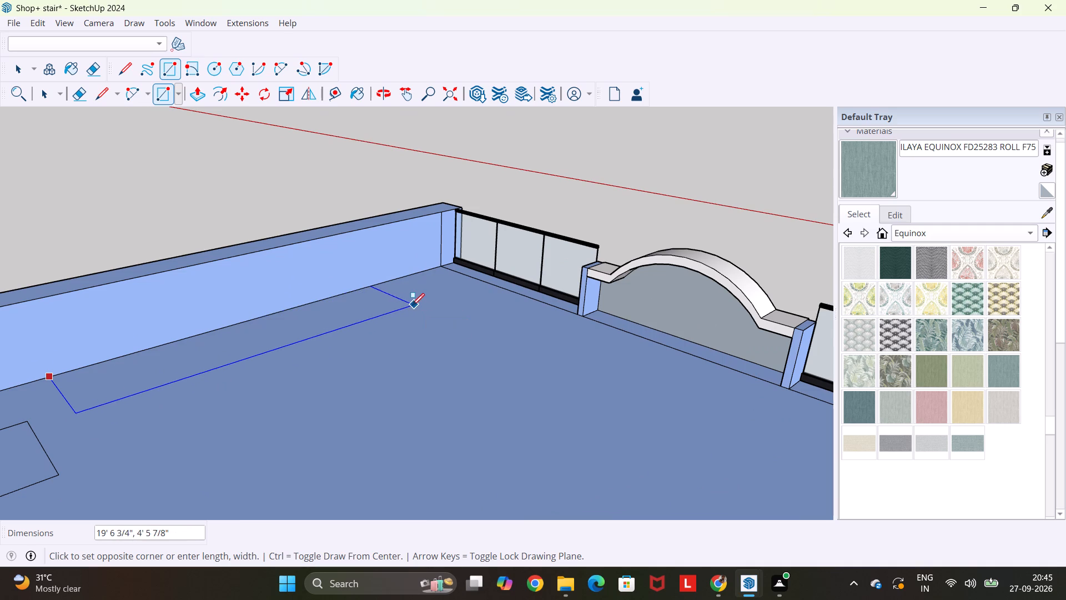
pyautogui.click(404, 307)
pyautogui.press('Escape')
pyautogui.press('space')
# Switch to the Glass+Door (4) model and copy the entire double glass door.
pyautogui.scroll(-10, 403, 308)
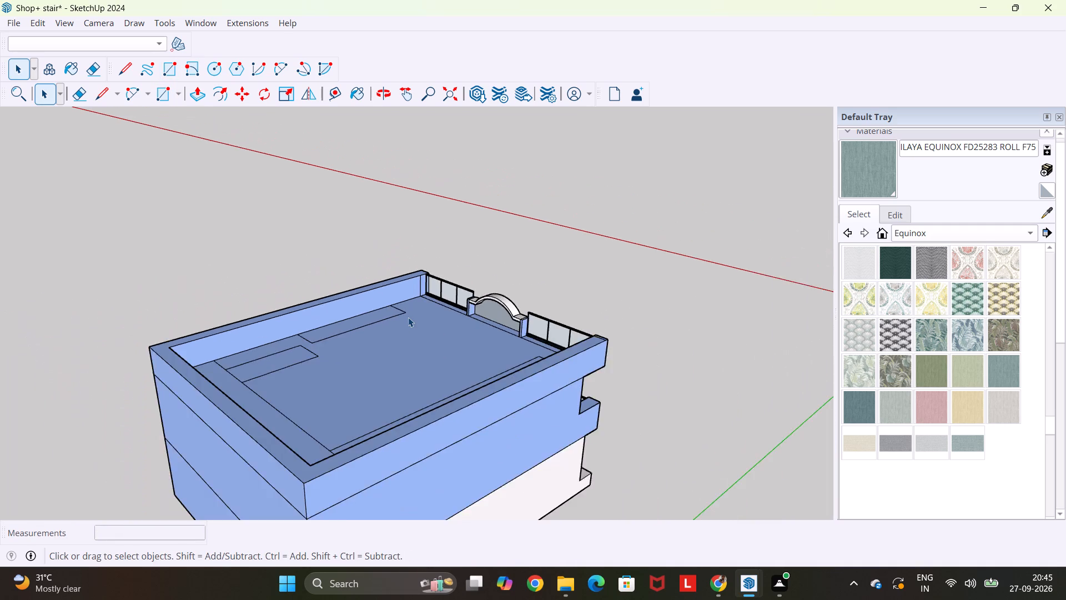
pyautogui.scroll(-6, 408, 317)
pyautogui.moveTo(632, 338); pyautogui.dragTo(179, 369, button='middle')
pyautogui.scroll(4, 179, 369)
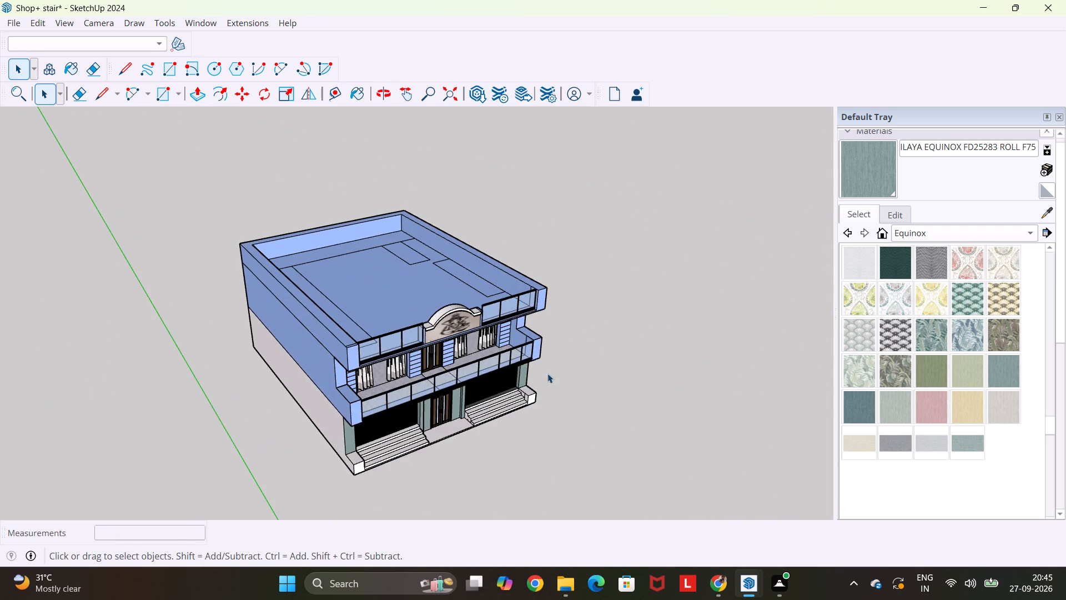
pyautogui.moveTo(526, 382); pyautogui.dragTo(445, 333, button='middle')
pyautogui.click(751, 590)
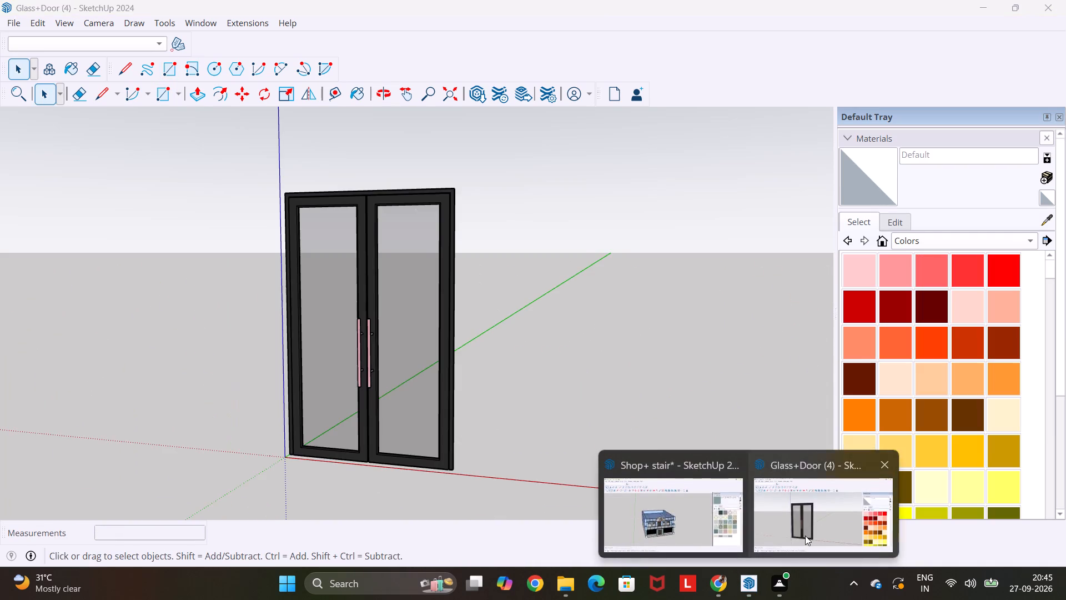
pyautogui.click(805, 536)
pyautogui.scroll(-5, 517, 362)
pyautogui.moveTo(514, 206); pyautogui.dragTo(290, 437)
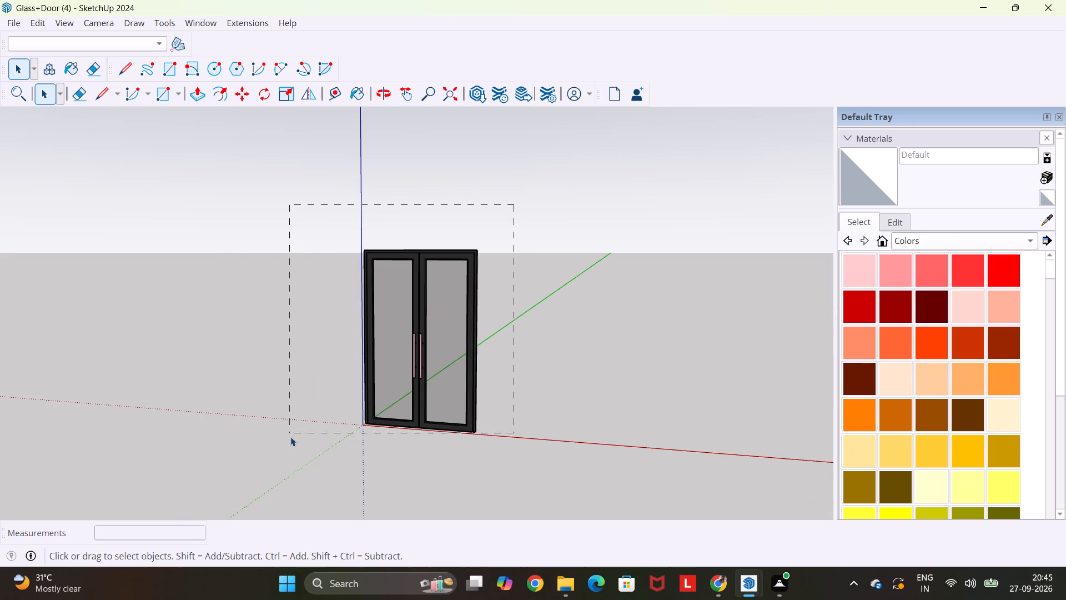
pyautogui.moveTo(290, 437); pyautogui.dragTo(288, 451)
pyautogui.hotkey('ctrl', 'c')
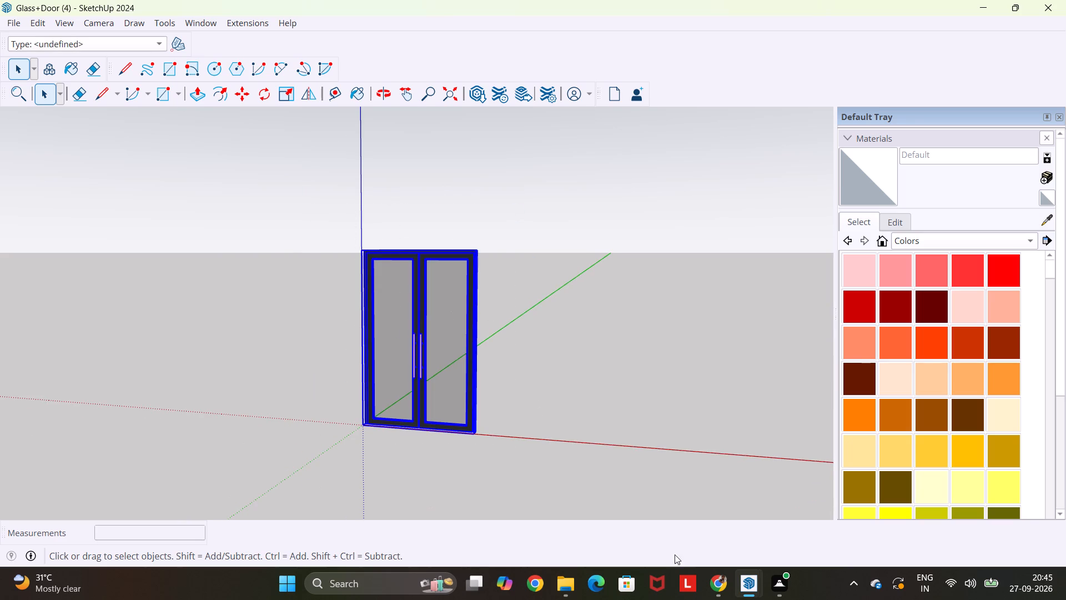
# Return to the "Shop+ stair" model and paste the glass door on the open area to the right of the building.
pyautogui.click(726, 586)
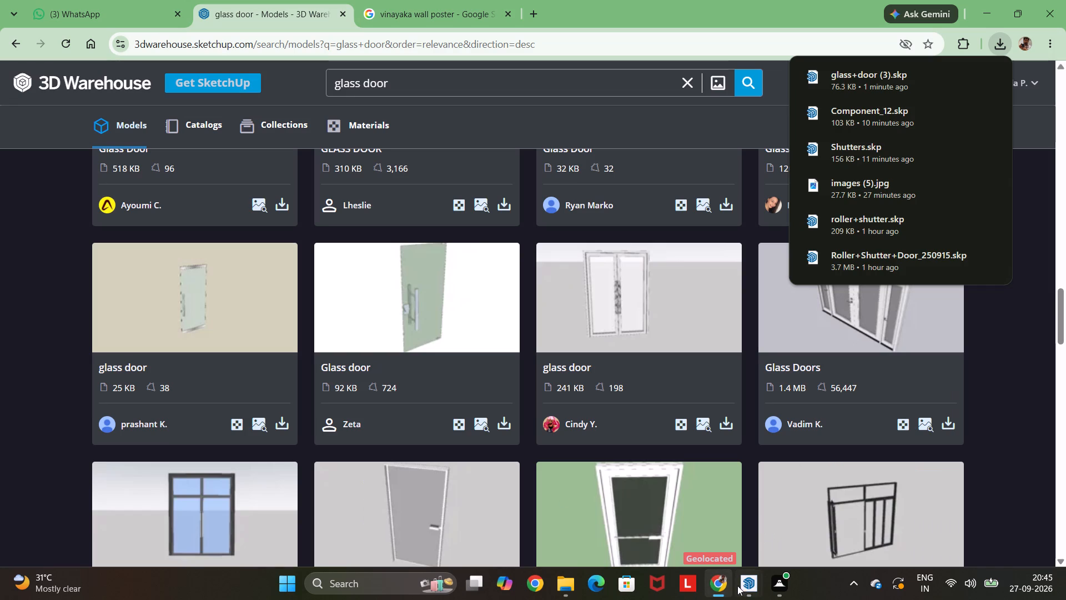
pyautogui.click(741, 586)
pyautogui.click(696, 525)
pyautogui.hotkey('ctrl', 'v')
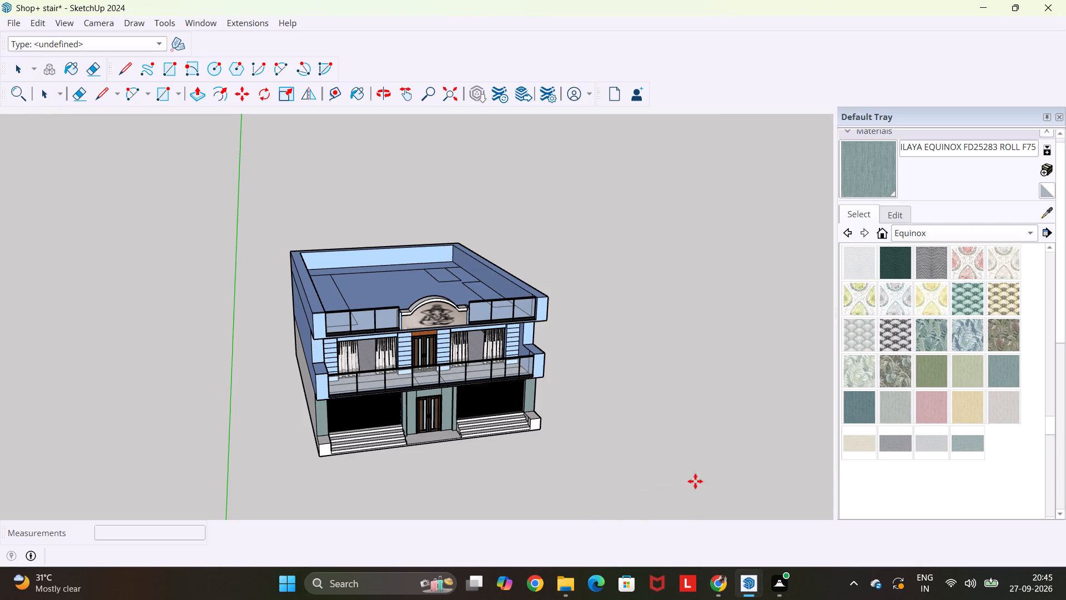
pyautogui.click(646, 400)
# Rotate the pasted glass door 180 degrees about the vertical axis.
pyautogui.scroll(9, 670, 389)
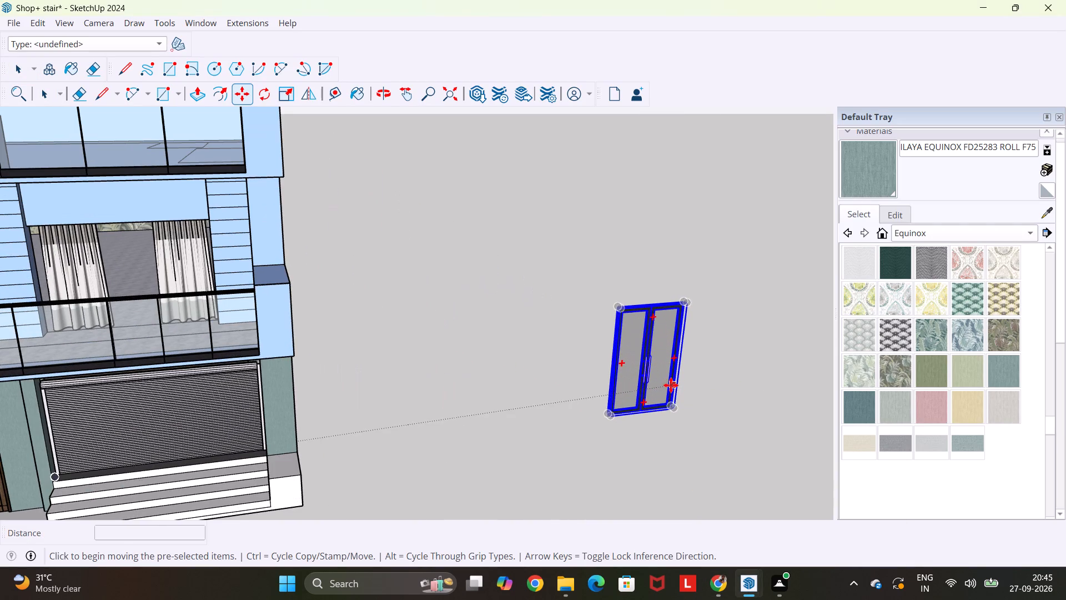
pyautogui.press('s')
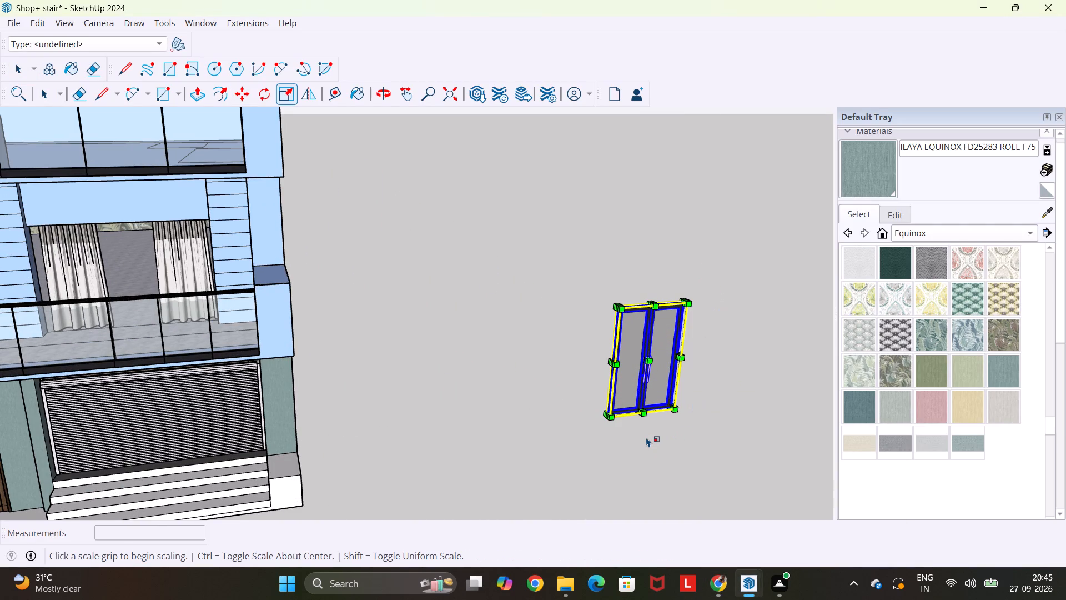
pyautogui.press('q')
pyautogui.click(652, 435)
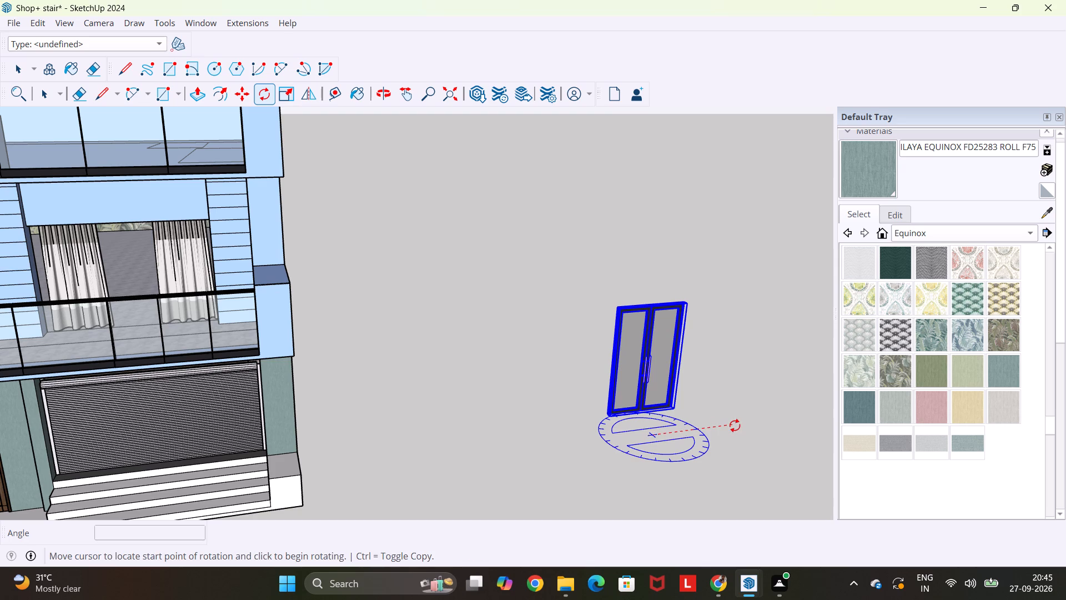
pyautogui.click(742, 426)
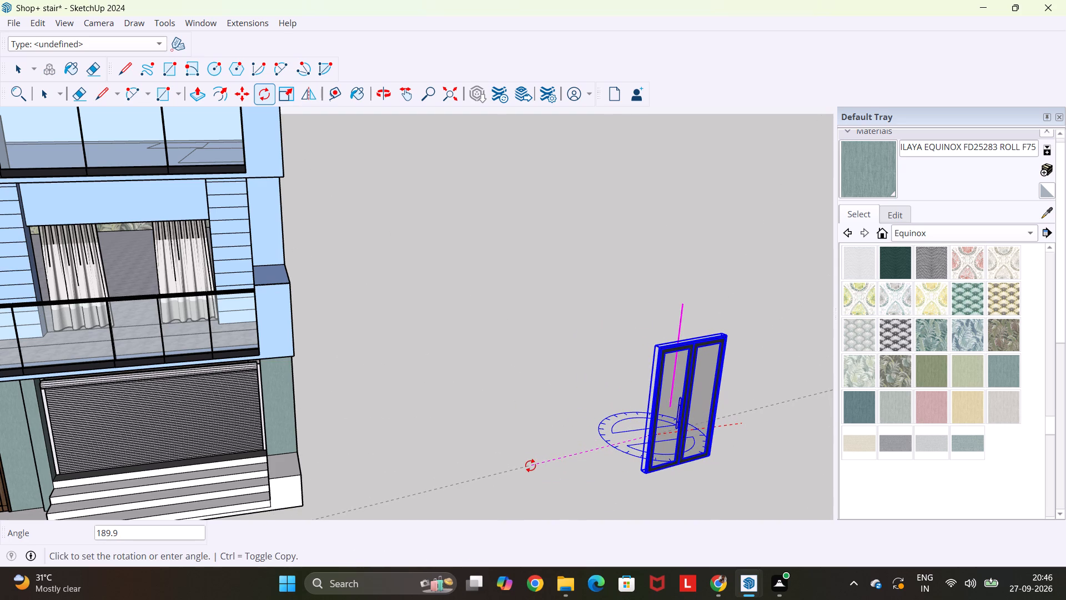
pyautogui.write('180')
pyautogui.press('Return')
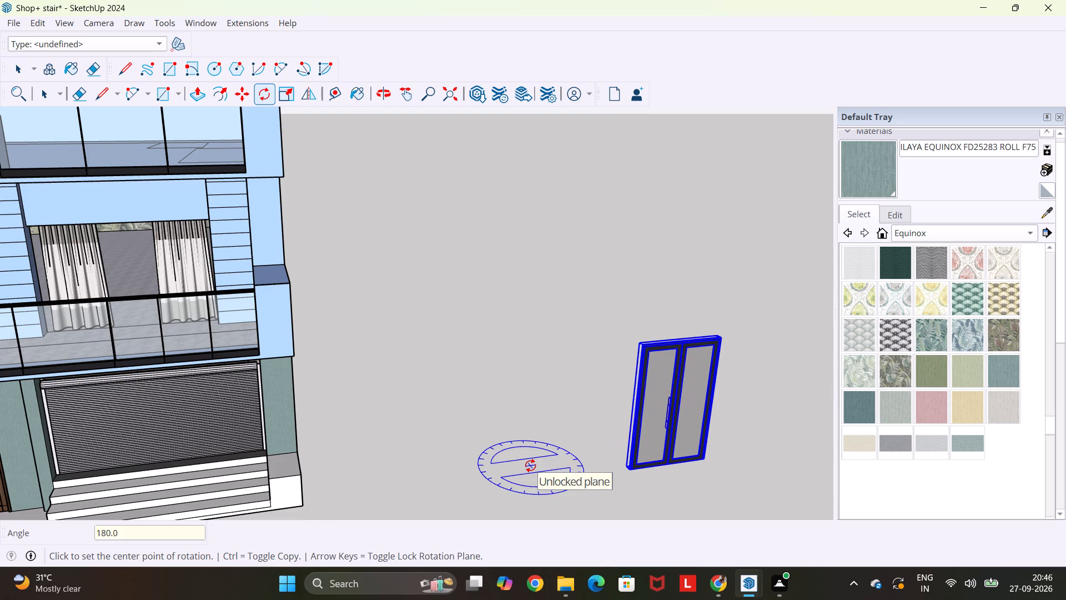
pyautogui.press('Escape')
pyautogui.press('space')
# Move the glass door by its lower left corner to the base corner of the upper-floor opening right of the wooden door.
pyautogui.scroll(-4, 589, 438)
pyautogui.scroll(5, 646, 452)
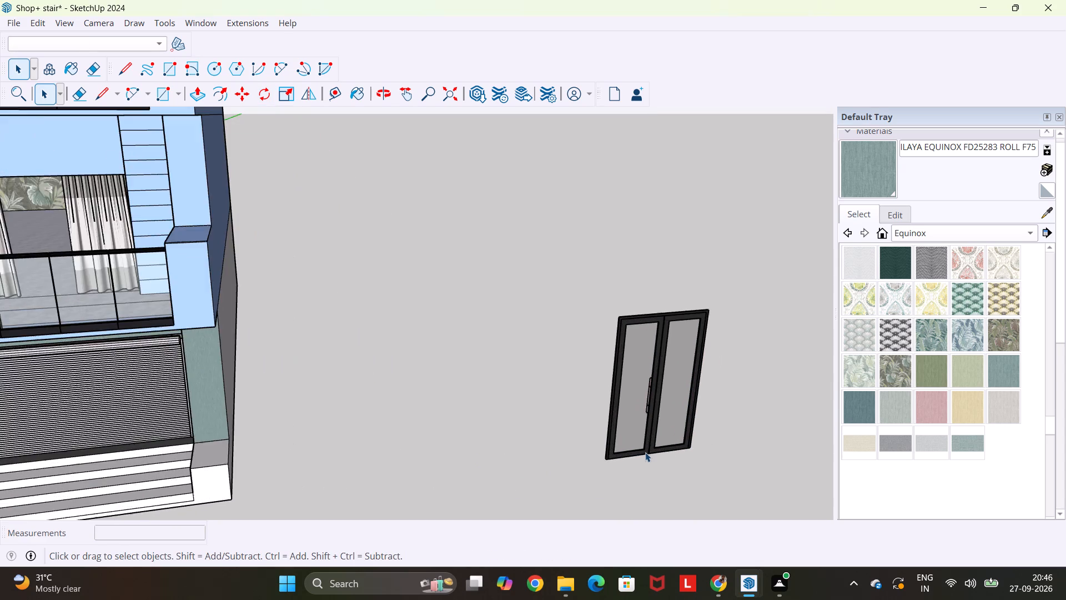
pyautogui.scroll(9, 625, 451)
pyautogui.scroll(-6, 753, 454)
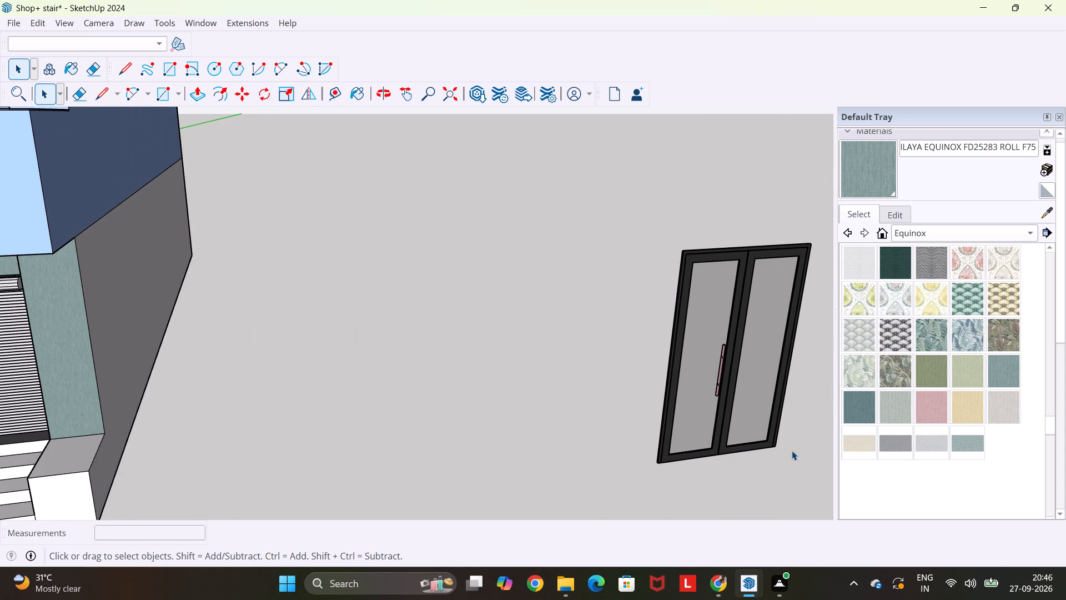
pyautogui.moveTo(792, 451); pyautogui.dragTo(731, 440, button='middle')
pyautogui.press('m')
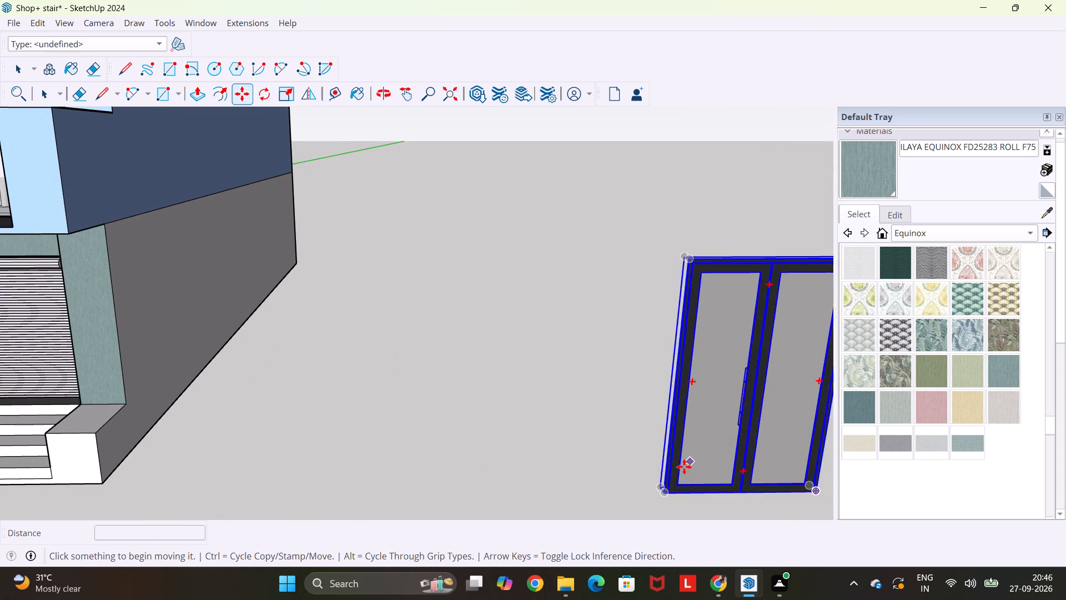
pyautogui.scroll(15, 675, 484)
pyautogui.scroll(6, 648, 482)
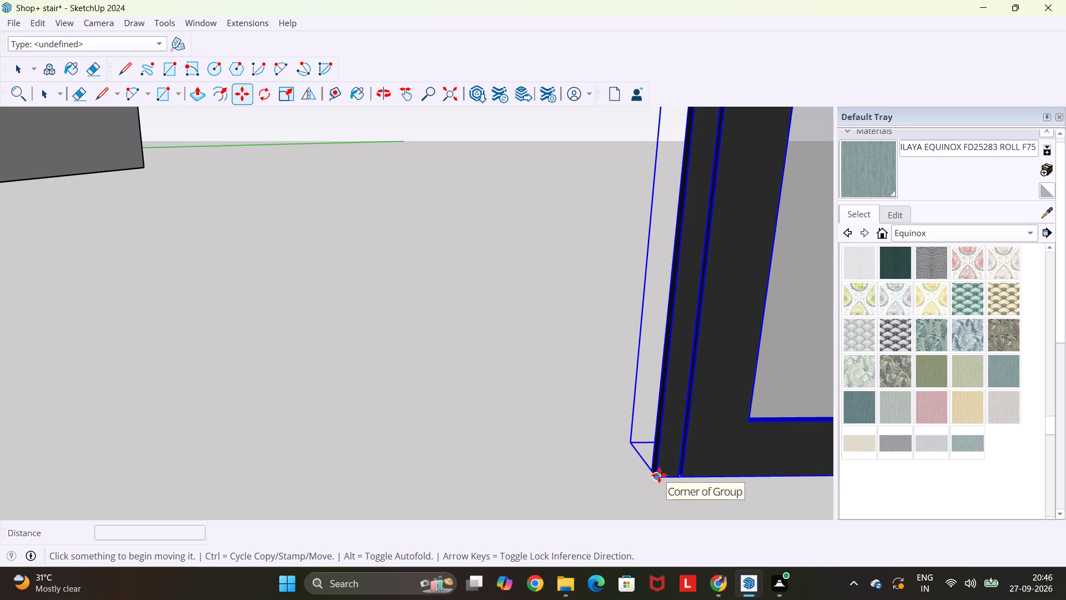
pyautogui.scroll(16, 659, 475)
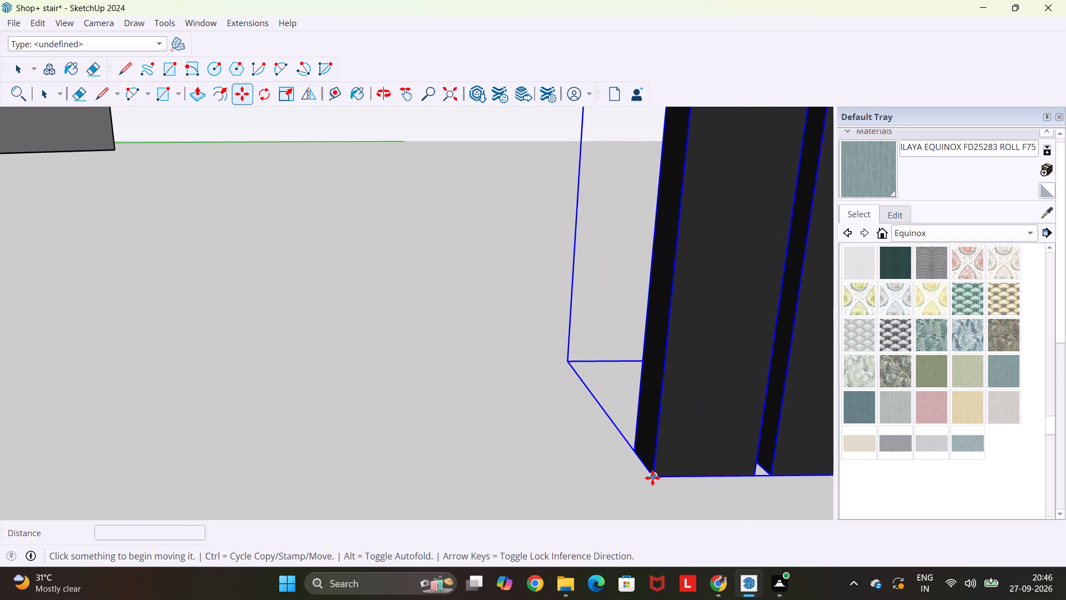
pyautogui.click(652, 478)
pyautogui.scroll(-20, 652, 478)
pyautogui.scroll(-15, 652, 478)
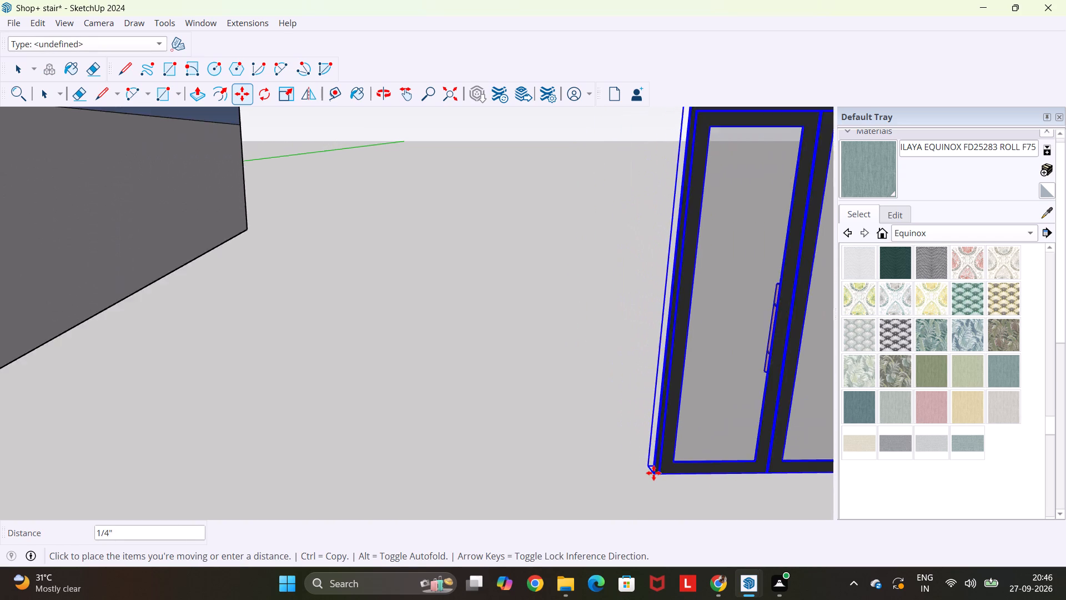
pyautogui.scroll(-13, 653, 473)
pyautogui.scroll(-2, 474, 299)
pyautogui.moveTo(287, 294); pyautogui.dragTo(306, 345, button='middle')
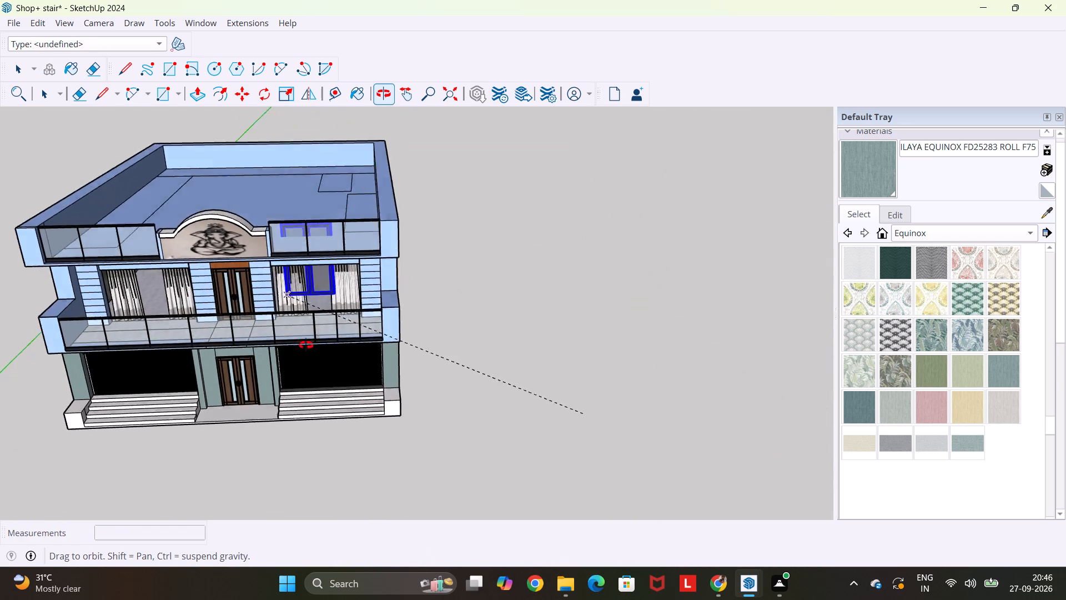
pyautogui.moveTo(306, 345); pyautogui.dragTo(310, 353, button='middle')
pyautogui.scroll(11, 310, 354)
pyautogui.moveTo(250, 294); pyautogui.dragTo(239, 341, button='middle')
pyautogui.scroll(2, 239, 337)
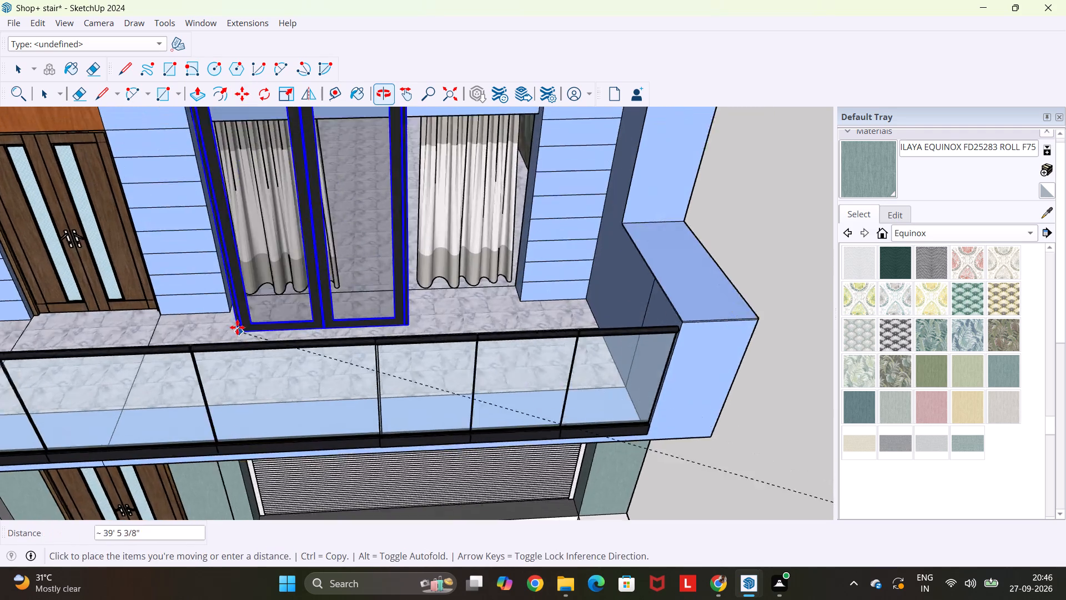
pyautogui.scroll(3, 237, 327)
pyautogui.scroll(5, 215, 278)
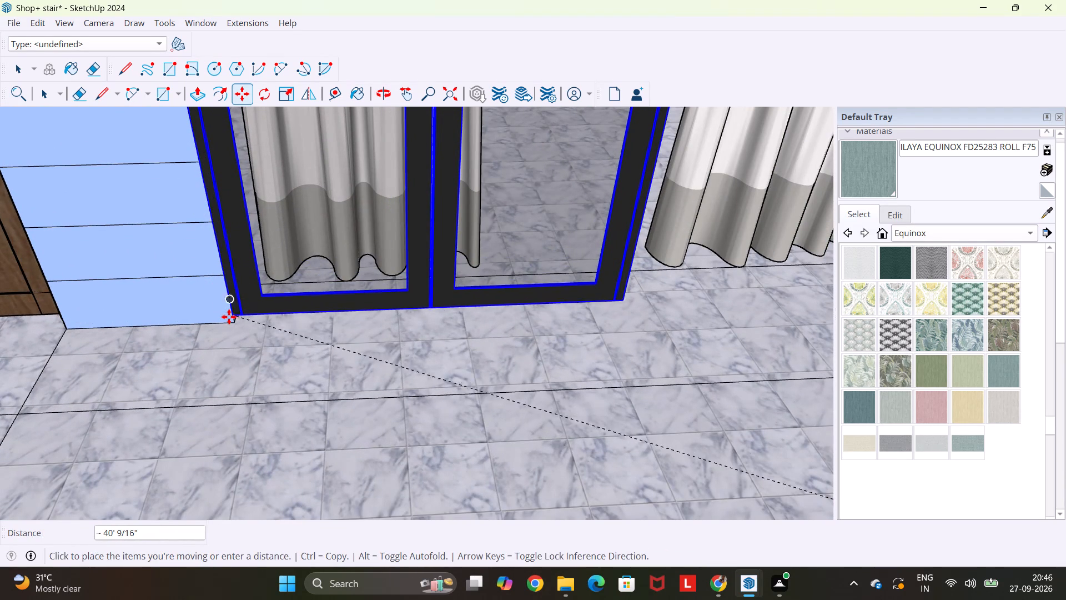
pyautogui.click(229, 324)
pyautogui.scroll(-11, 253, 323)
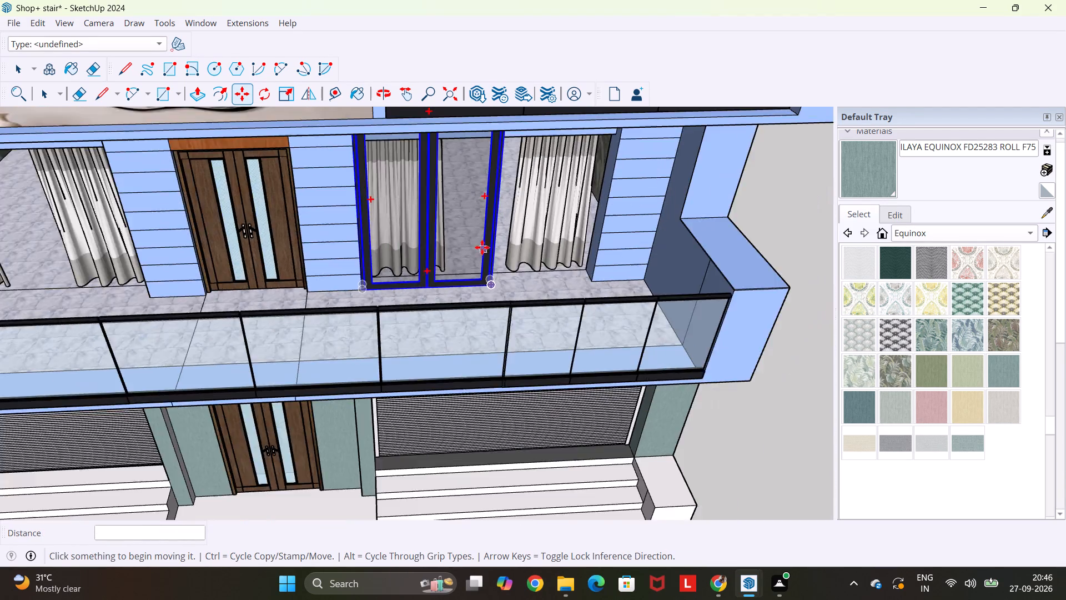
pyautogui.scroll(-7, 482, 247)
# Scale the glass door's width by about 1.79 along the red axis to span the full upper-floor opening.
pyautogui.press('s')
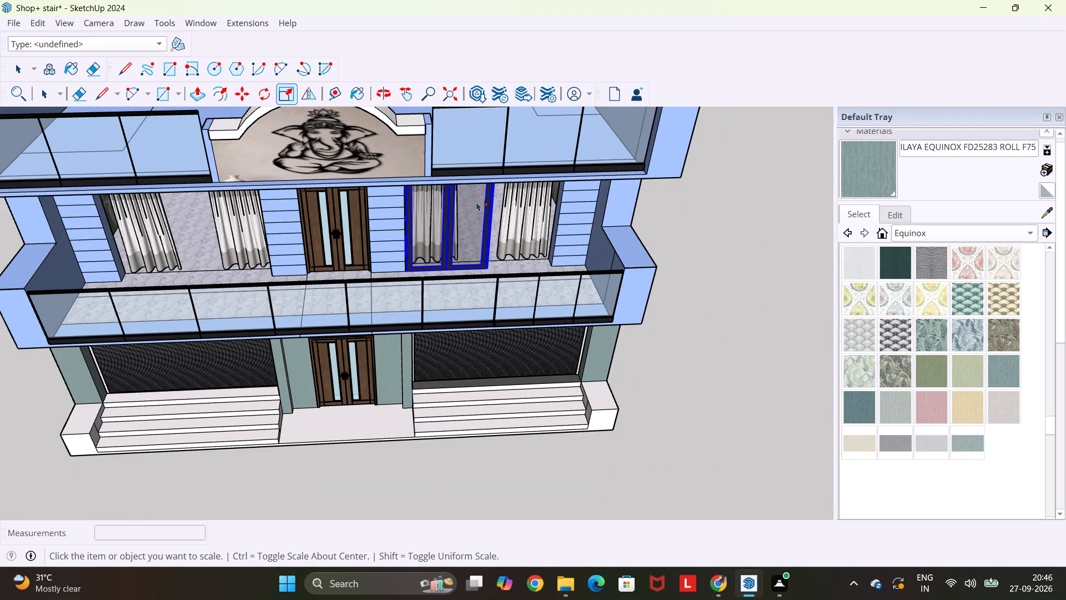
pyautogui.press('s')
pyautogui.scroll(7, 496, 213)
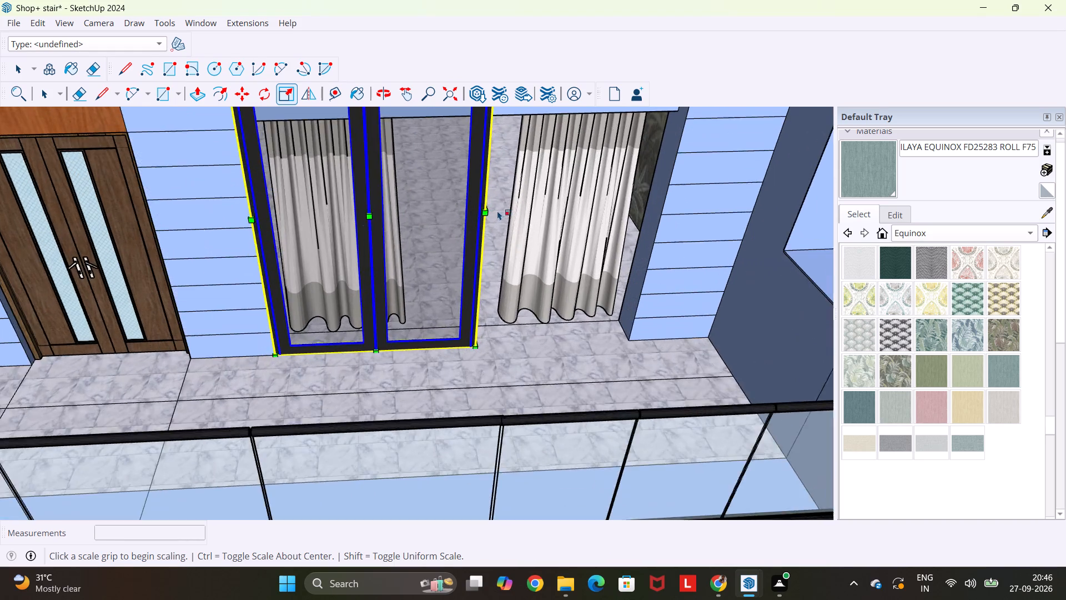
pyautogui.moveTo(486, 210); pyautogui.dragTo(361, 213, button='middle')
pyautogui.scroll(-1, 476, 210)
pyautogui.scroll(5, 471, 223)
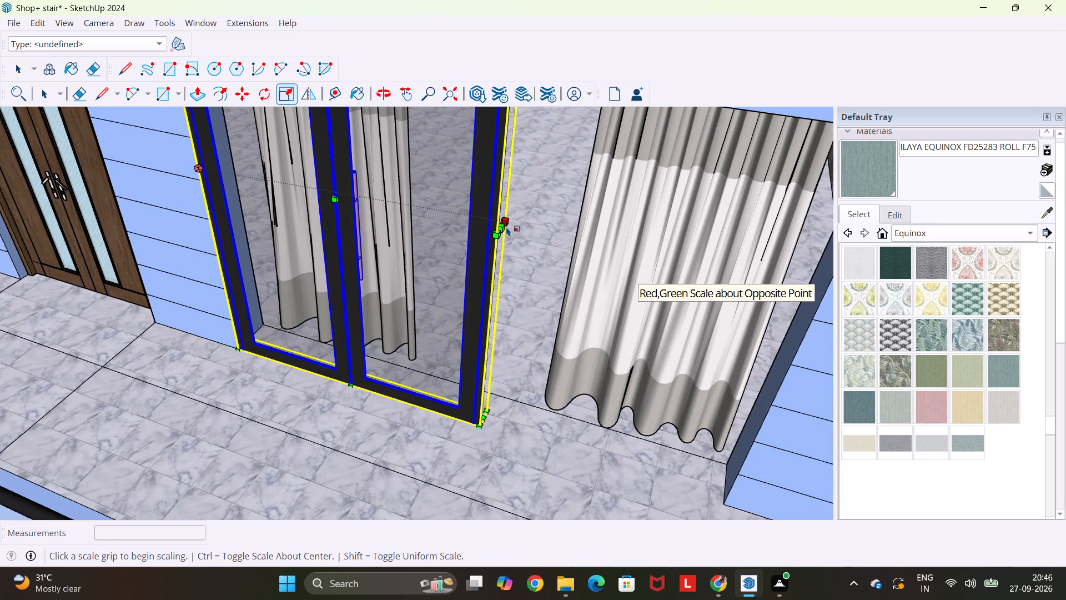
pyautogui.click(504, 228)
pyautogui.scroll(-4, 667, 282)
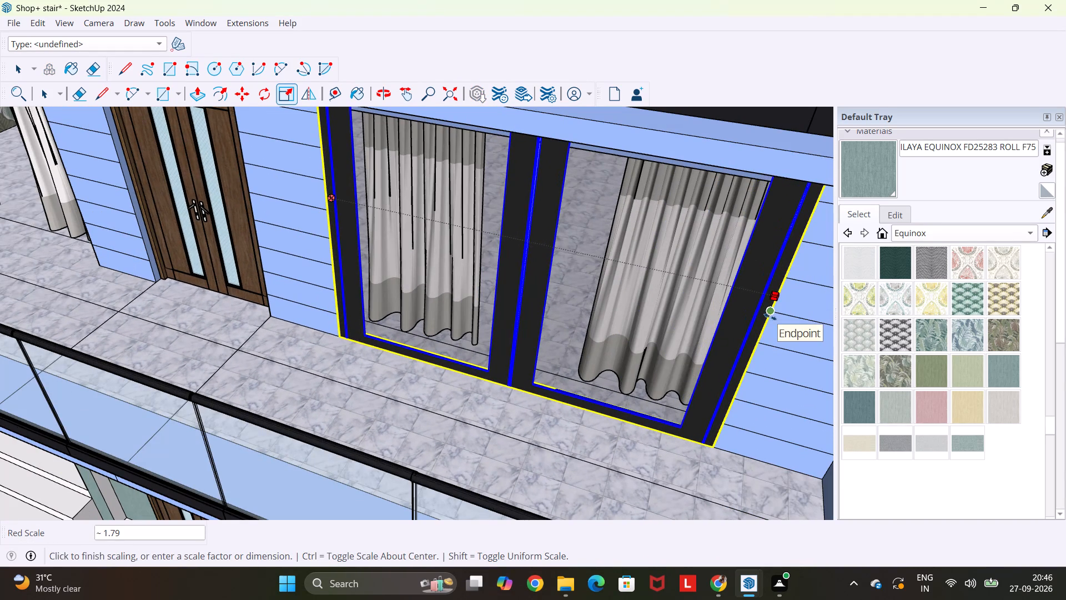
pyautogui.click(770, 317)
pyautogui.press('Escape')
pyautogui.scroll(-4, 757, 313)
pyautogui.press('space')
# Copy the widened glass door about 20' along the facade into the upper-floor opening left of the wooden door.
pyautogui.click(591, 265)
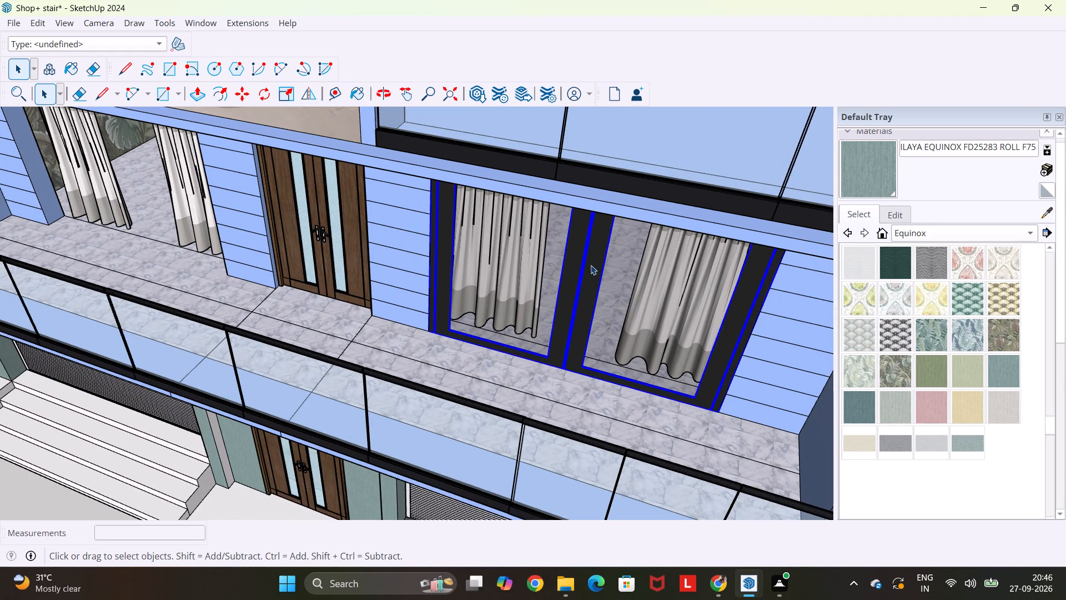
pyautogui.hotkey('ctrl', 'c')
pyautogui.scroll(3, 449, 316)
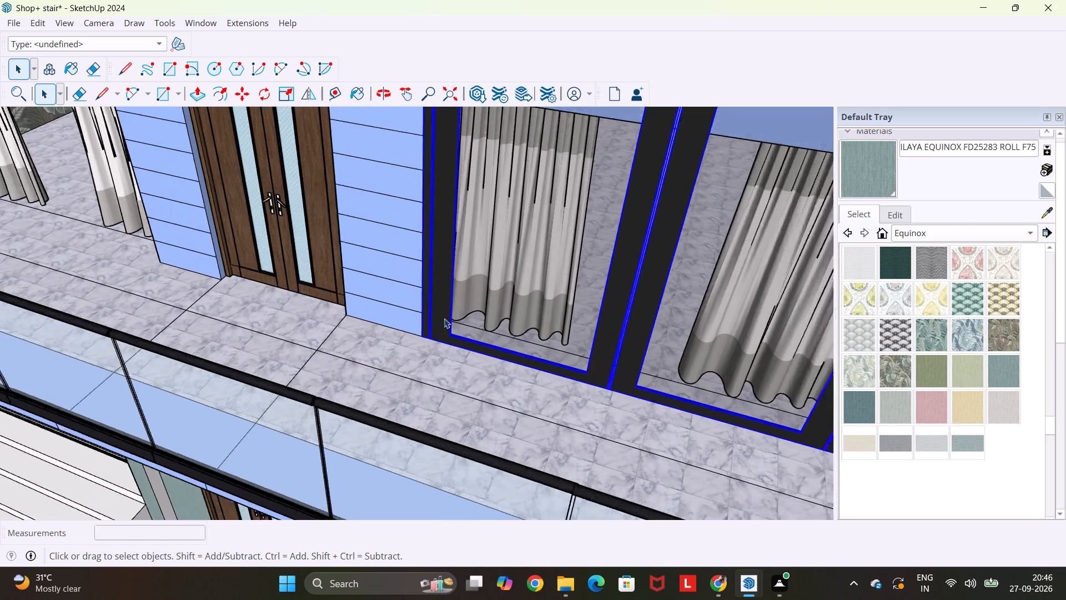
pyautogui.scroll(1, 444, 318)
pyautogui.press('m')
pyautogui.scroll(-4, 499, 338)
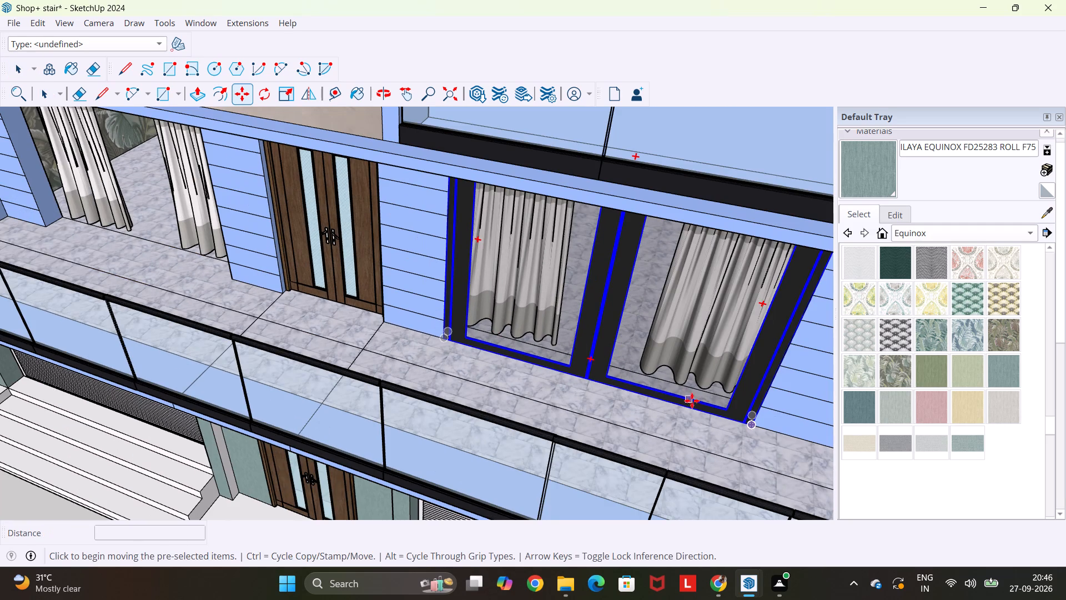
pyautogui.scroll(9, 752, 427)
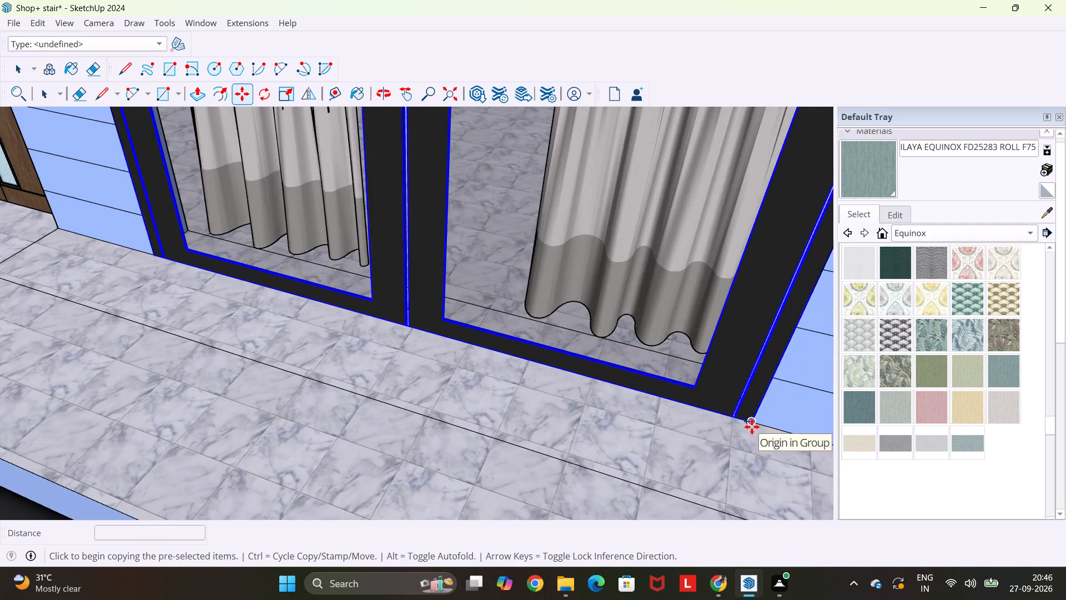
pyautogui.scroll(20, 752, 427)
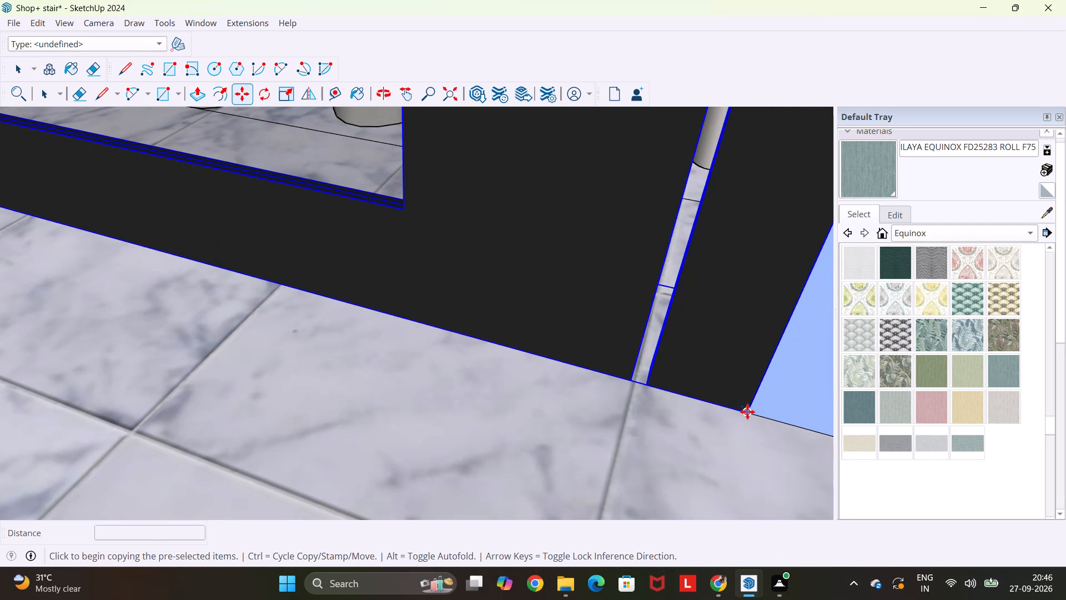
pyautogui.click(747, 412)
pyautogui.scroll(-20, 743, 411)
pyautogui.scroll(-1, 743, 411)
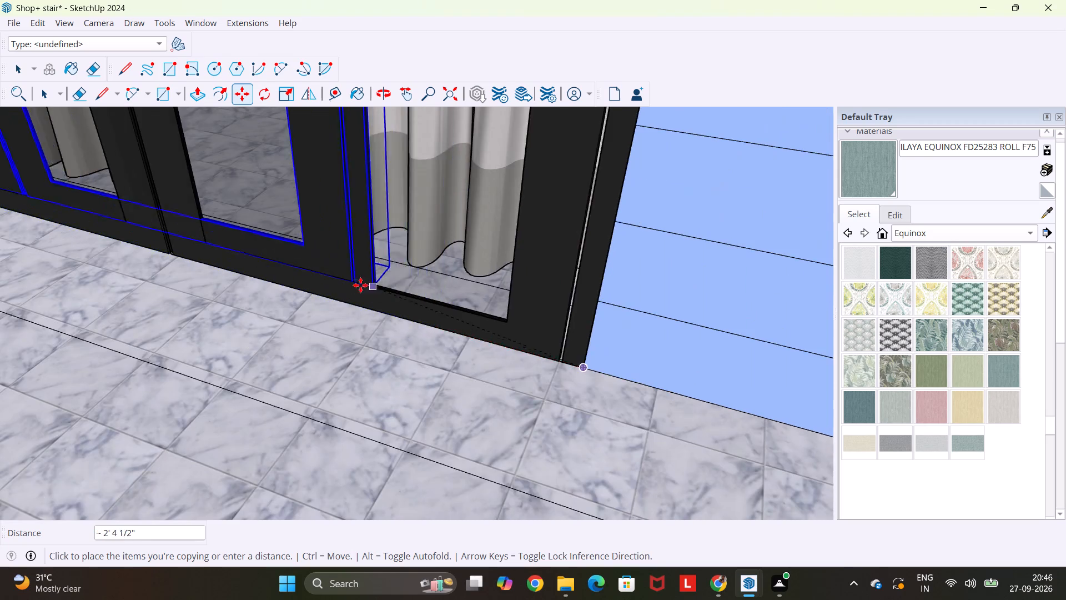
pyautogui.scroll(-20, 360, 285)
pyautogui.scroll(-1, 360, 285)
pyautogui.keyDown('shift'); pyautogui.scroll(-1, 269, 268); pyautogui.keyUp('shift')
pyautogui.keyDown('shift'); pyautogui.moveTo(253, 268); pyautogui.dragTo(254, 268, button='middle'); pyautogui.keyUp('shift')
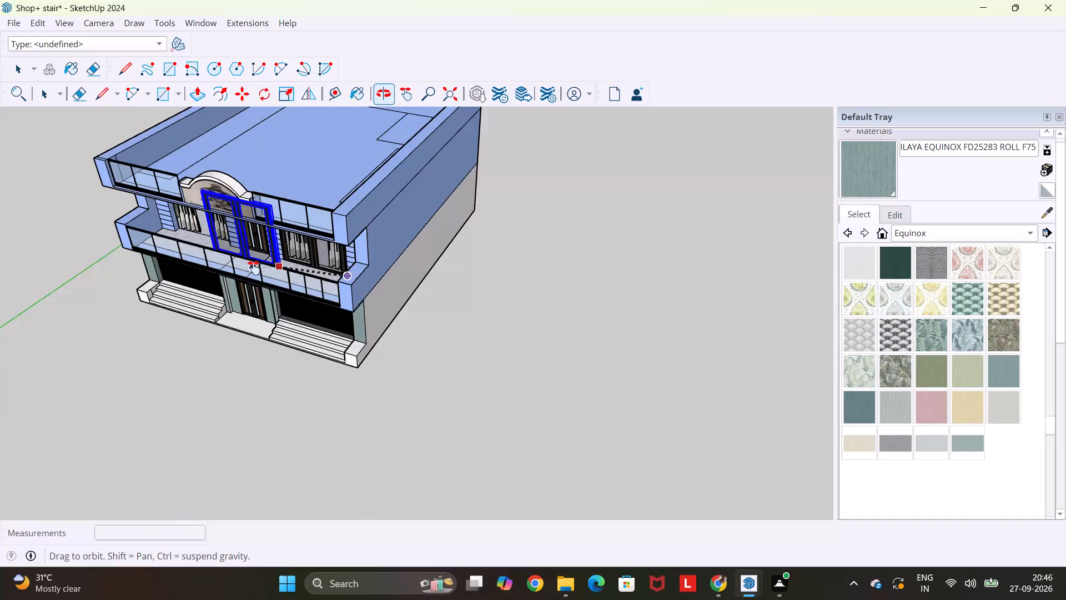
pyautogui.keyDown('shift'); pyautogui.moveTo(254, 268); pyautogui.dragTo(685, 331, button='middle'); pyautogui.keyUp('shift')
pyautogui.scroll(18, 662, 313)
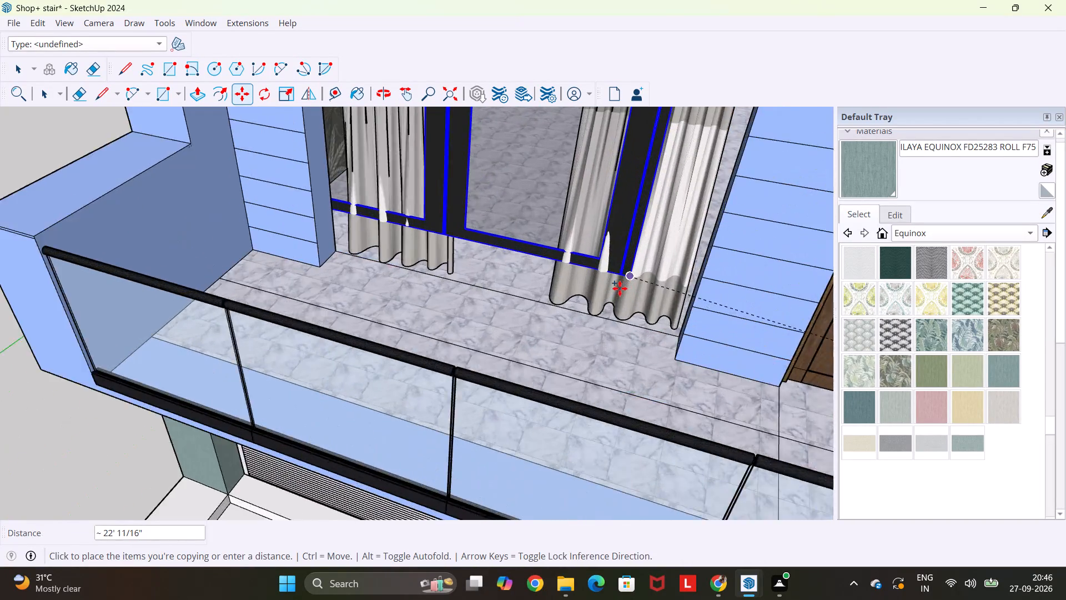
pyautogui.scroll(10, 620, 288)
pyautogui.scroll(-5, 670, 333)
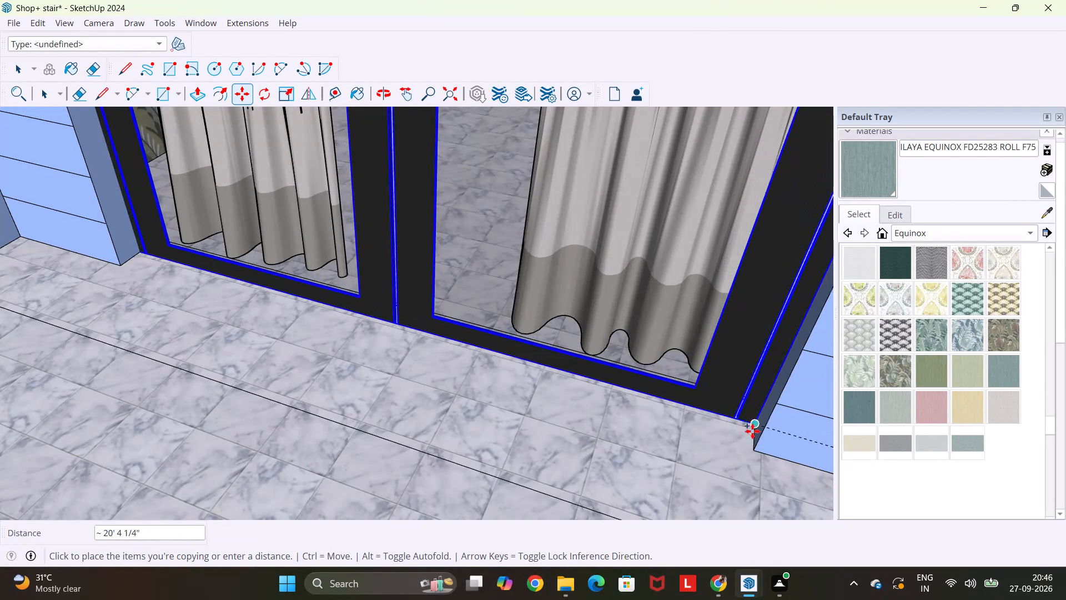
pyautogui.click(752, 446)
pyautogui.scroll(-6, 727, 431)
pyautogui.scroll(-2, 595, 337)
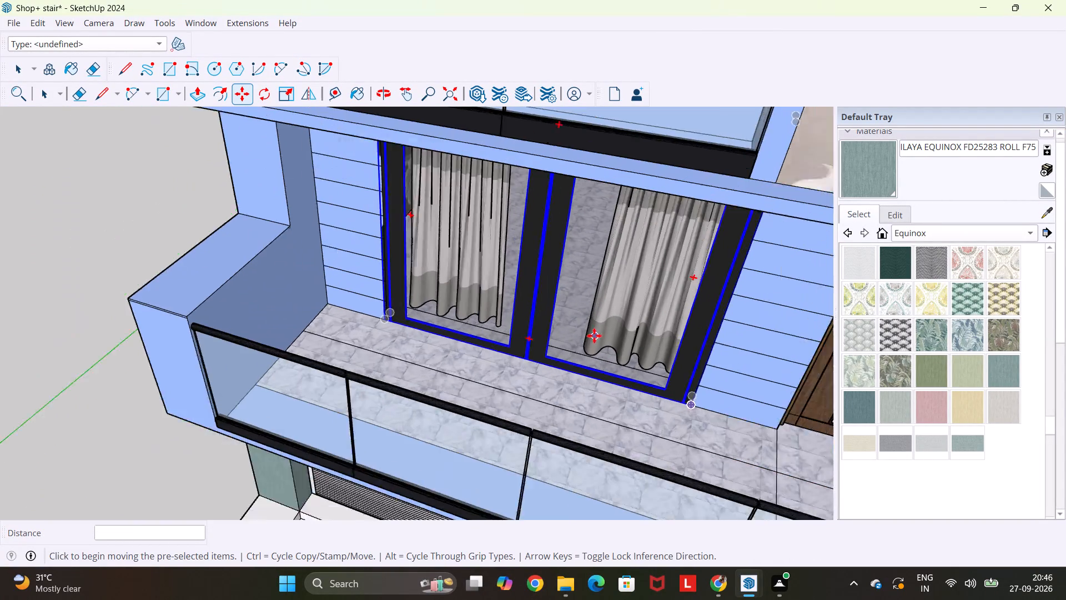
pyautogui.scroll(-7, 594, 336)
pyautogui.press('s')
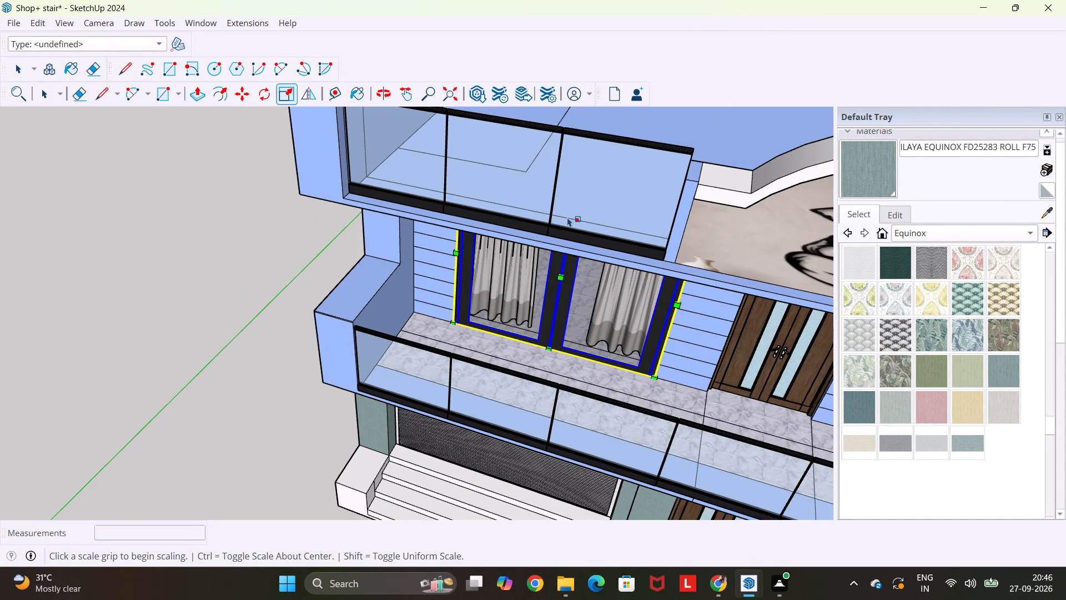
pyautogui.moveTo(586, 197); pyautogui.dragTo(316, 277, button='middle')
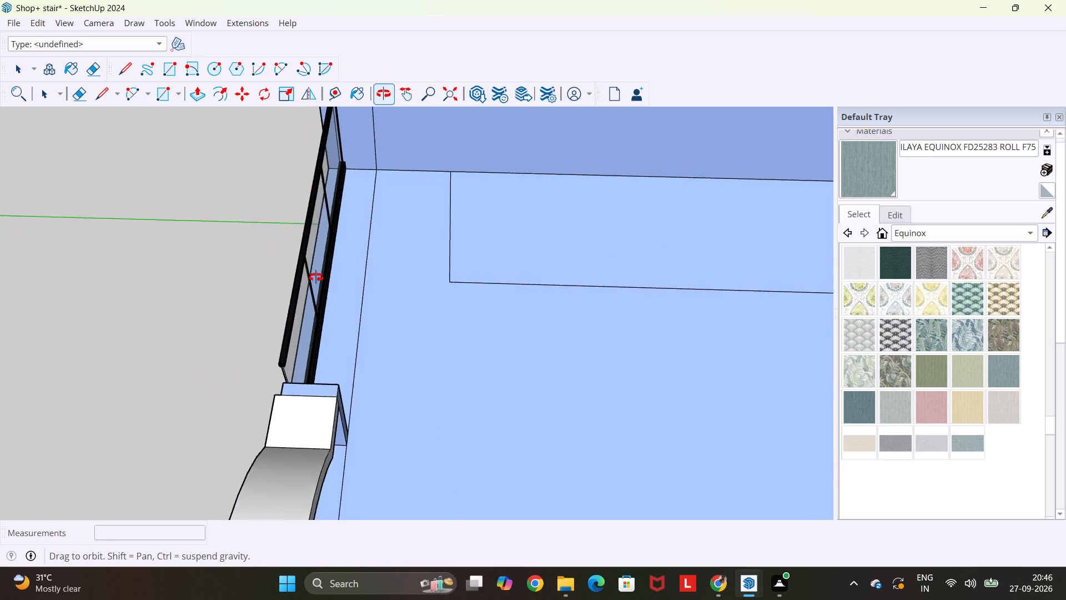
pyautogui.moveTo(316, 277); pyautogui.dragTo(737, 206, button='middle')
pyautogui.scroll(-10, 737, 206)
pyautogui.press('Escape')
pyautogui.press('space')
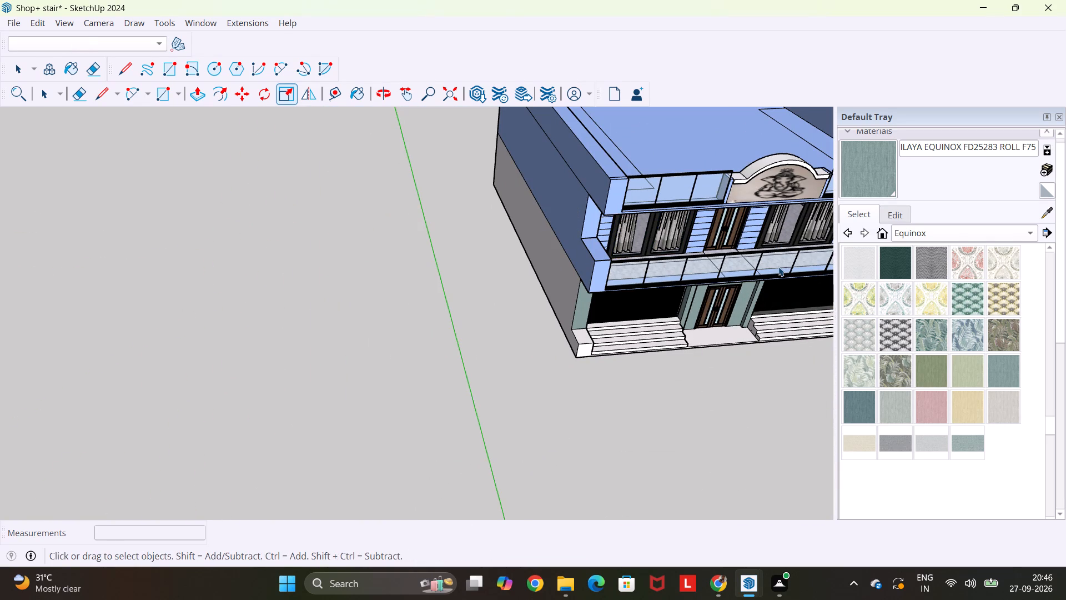
# Examine the front facade and the fit of the glass doors in both upper-floor openings.
pyautogui.keyDown('shift'); pyautogui.moveTo(772, 241); pyautogui.dragTo(480, 263, button='middle'); pyautogui.keyUp('shift')
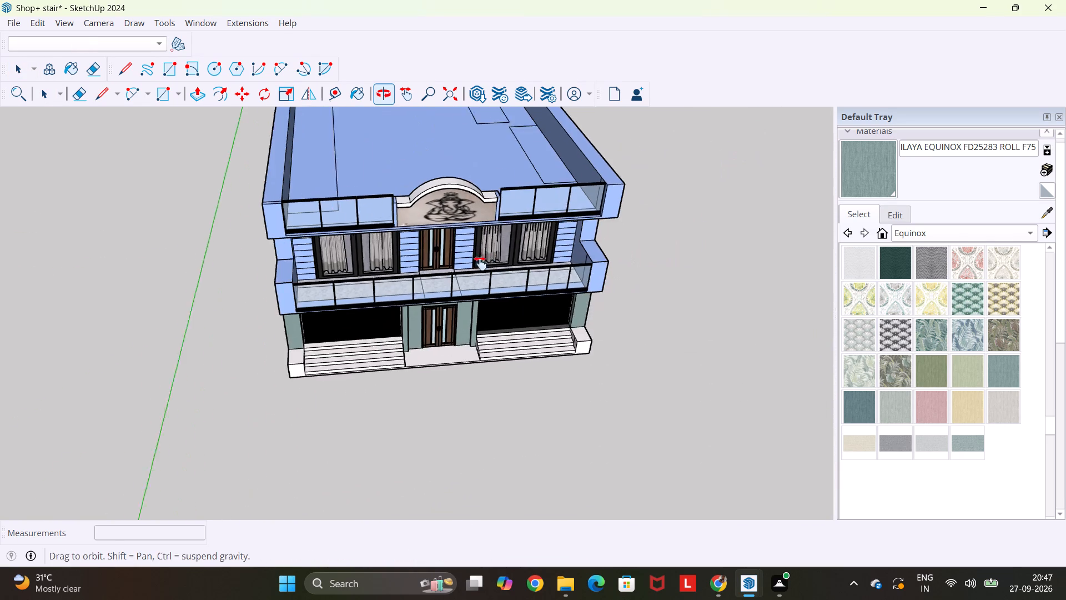
pyautogui.keyDown('shift'); pyautogui.moveTo(480, 263); pyautogui.dragTo(472, 266, button='middle'); pyautogui.keyUp('shift')
pyautogui.scroll(1, 477, 240)
pyautogui.moveTo(465, 275); pyautogui.dragTo(485, 301, button='middle')
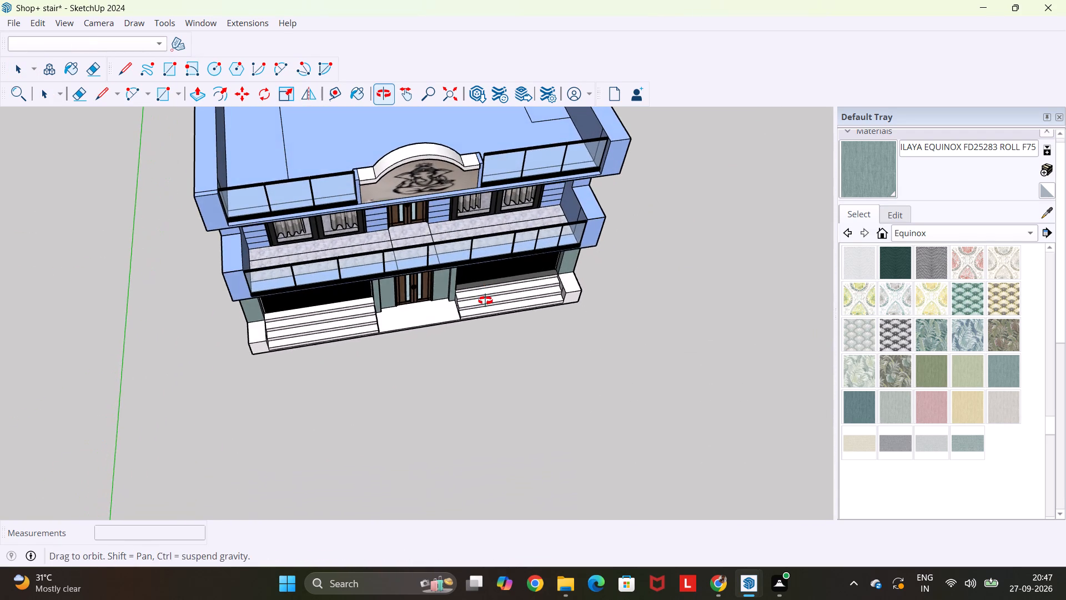
pyautogui.moveTo(485, 301); pyautogui.dragTo(443, 119, button='middle')
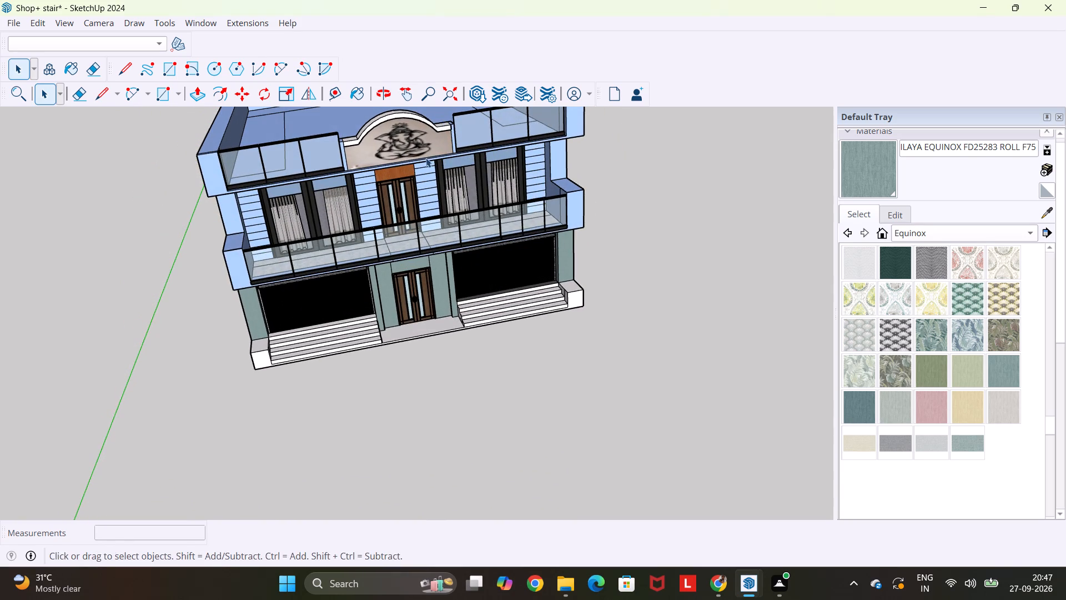
pyautogui.keyDown('shift'); pyautogui.moveTo(418, 166); pyautogui.dragTo(524, 163, button='middle'); pyautogui.keyUp('shift')
pyautogui.click(455, 89)
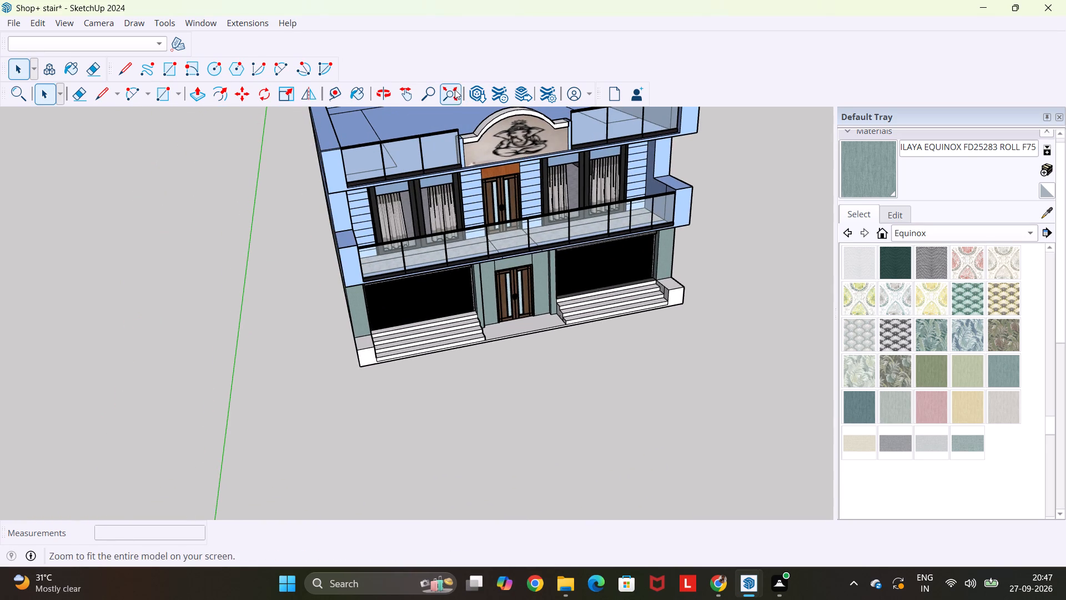
pyautogui.scroll(-14, 610, 200)
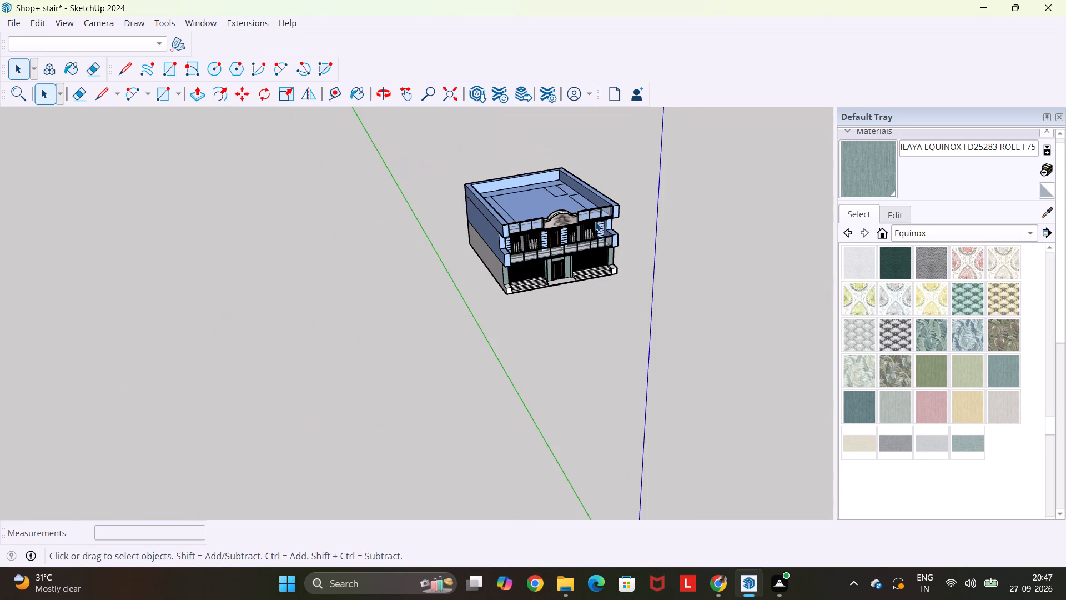
pyautogui.moveTo(595, 222); pyautogui.dragTo(495, 181, button='middle')
pyautogui.scroll(12, 572, 237)
pyautogui.moveTo(594, 324); pyautogui.dragTo(606, 274, button='middle')
pyautogui.scroll(7, 606, 274)
pyautogui.scroll(-1, 615, 286)
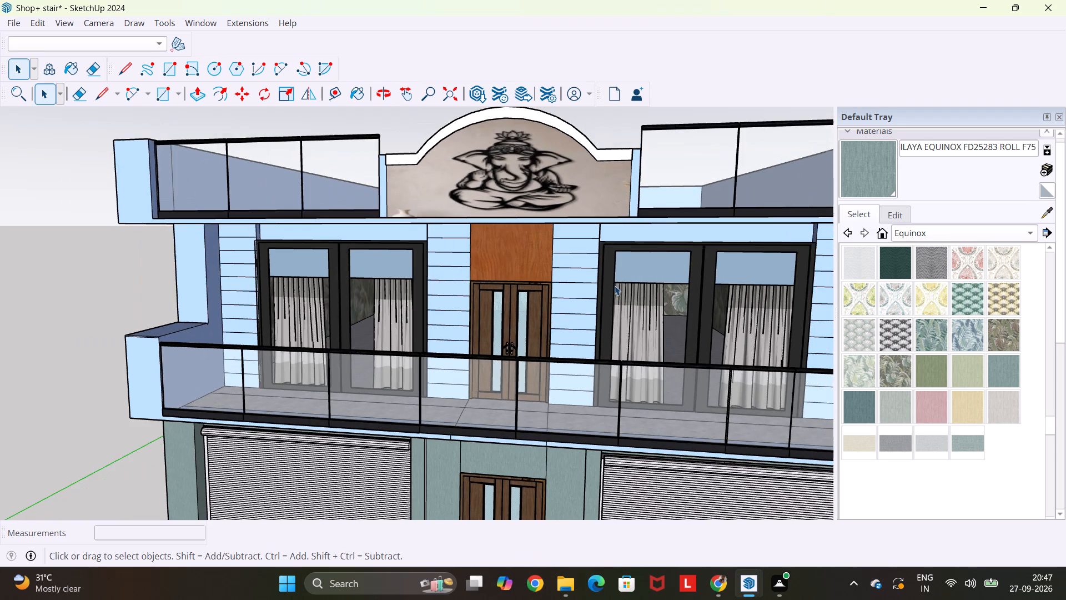
pyautogui.scroll(-1, 615, 286)
pyautogui.scroll(4, 721, 249)
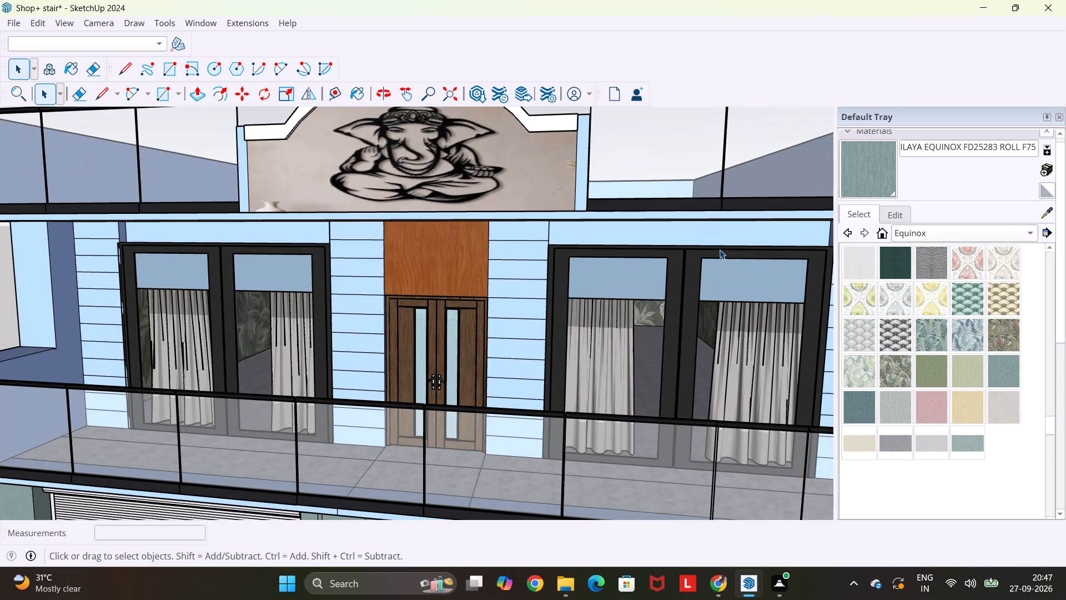
# Scale the glass door right of the wooden door by about 0.56 along green and 0.77 in height, level with the wooden door's top.
pyautogui.click(716, 260)
pyautogui.press('s')
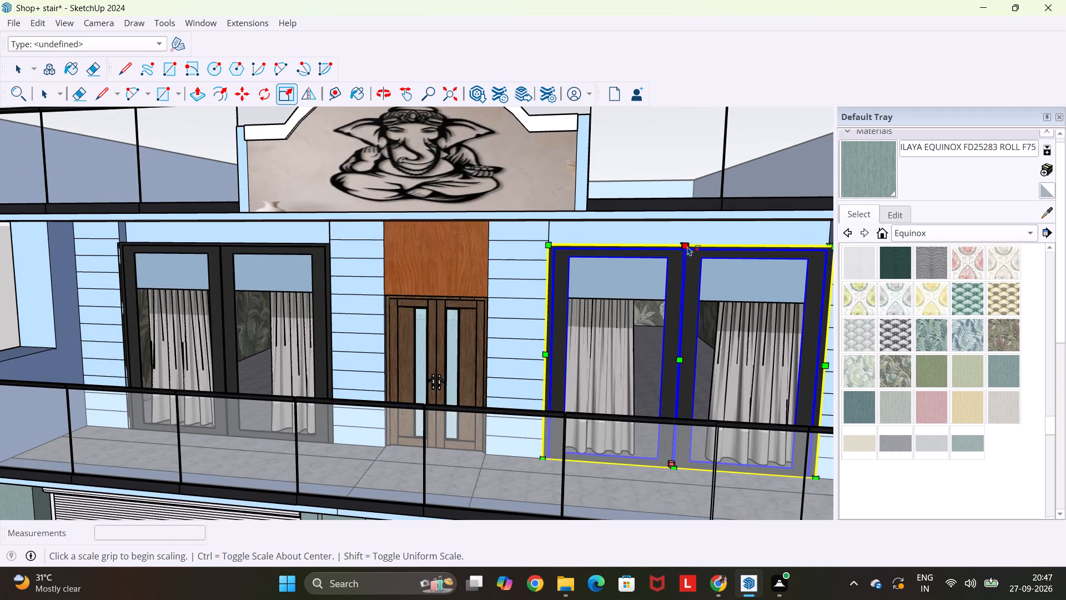
pyautogui.click(685, 243)
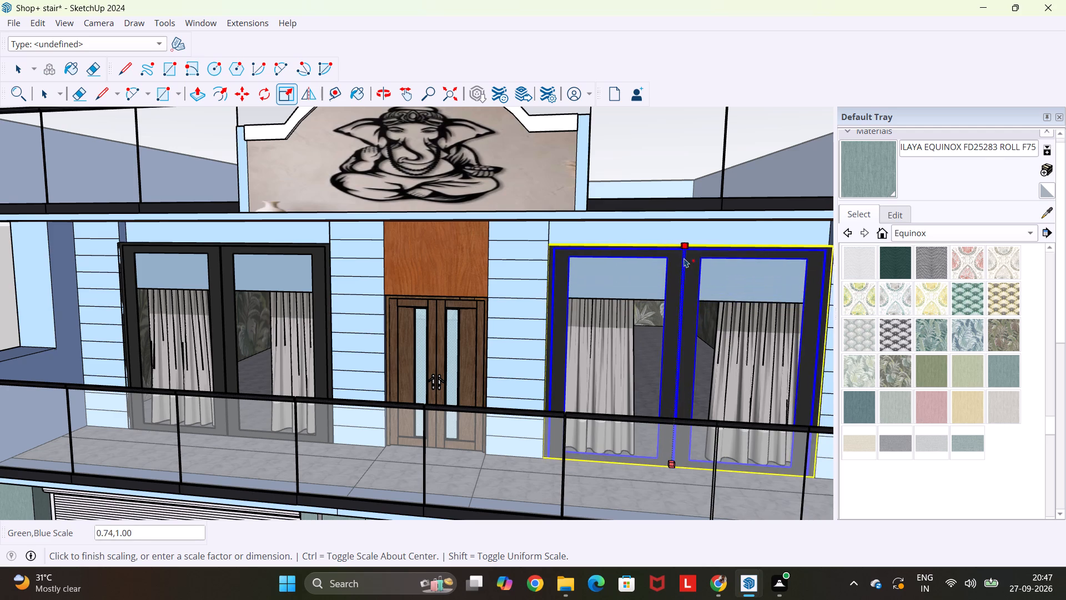
pyautogui.press('Escape')
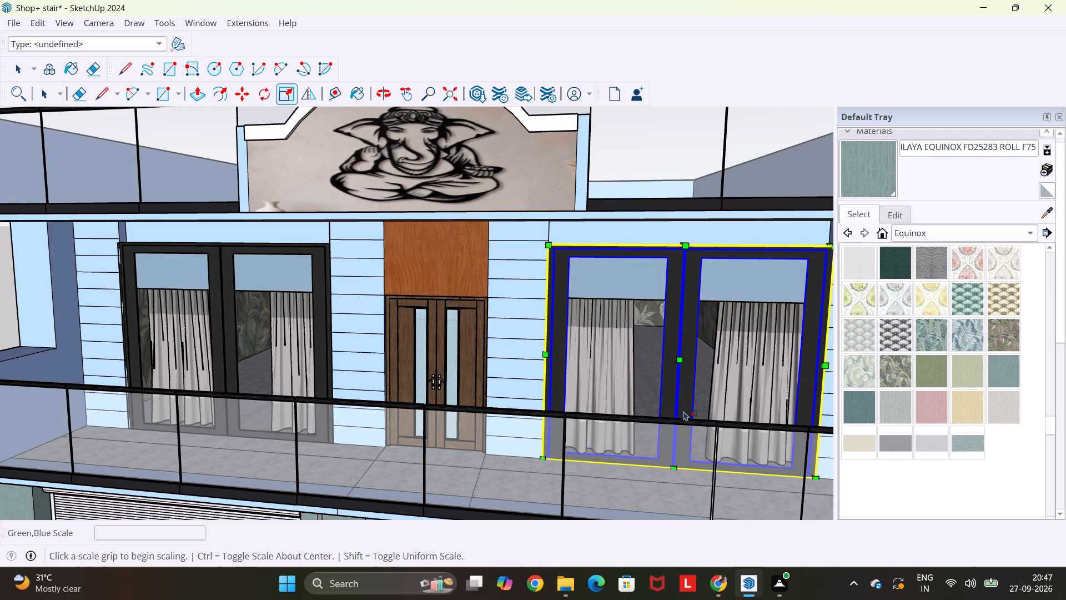
pyautogui.click(676, 459)
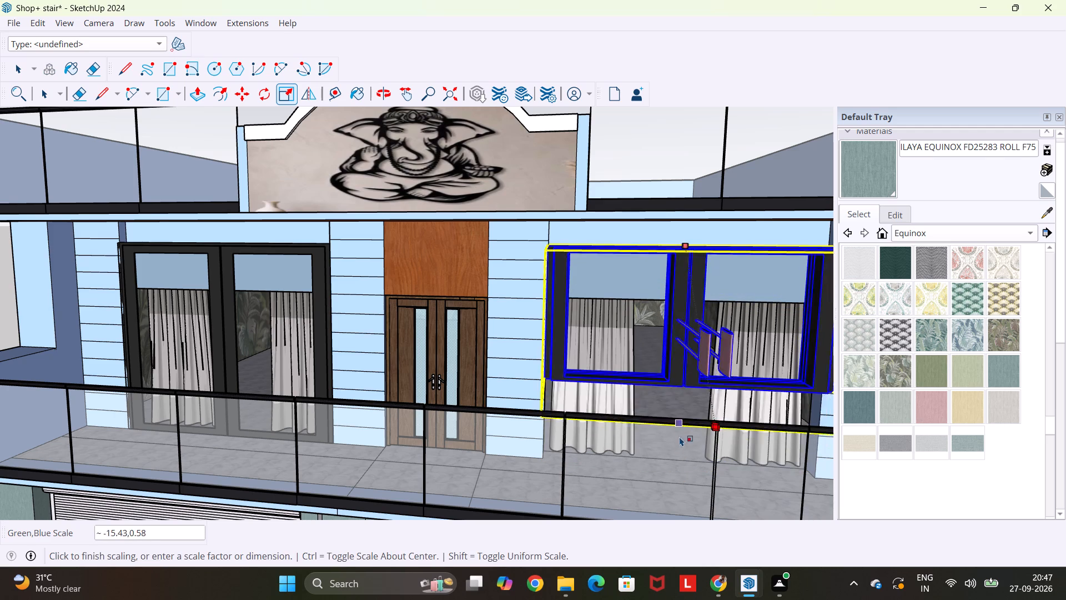
pyautogui.press('Escape')
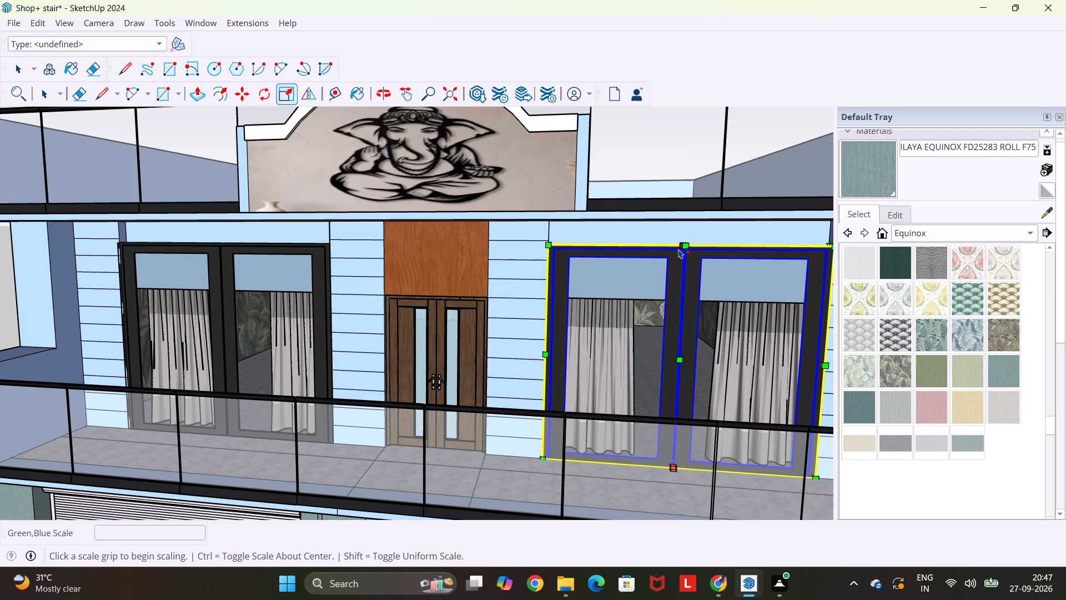
pyautogui.click(678, 246)
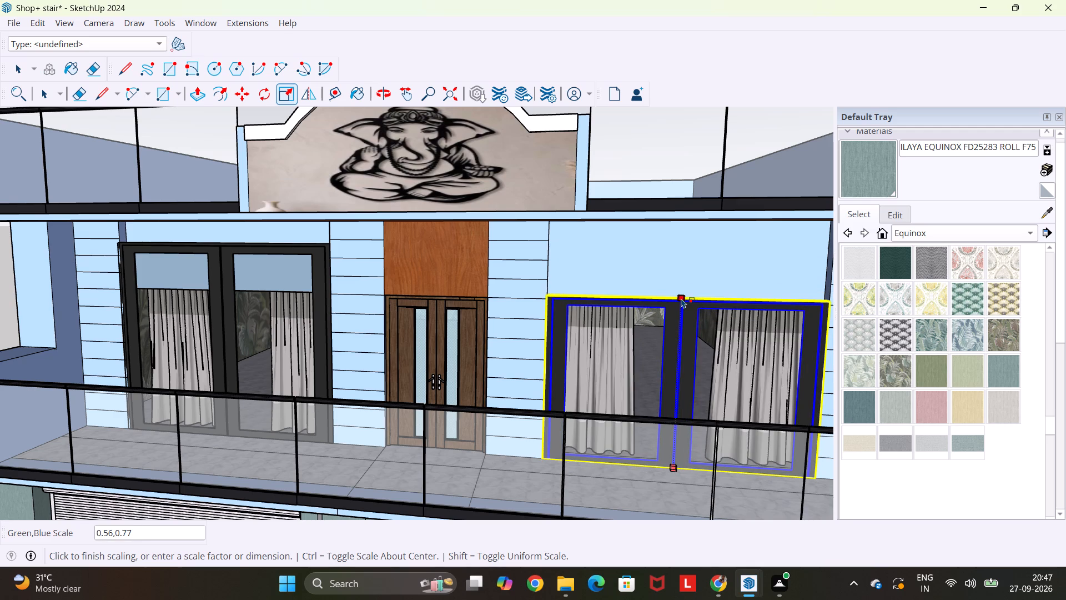
pyautogui.click(681, 298)
pyautogui.click(218, 257)
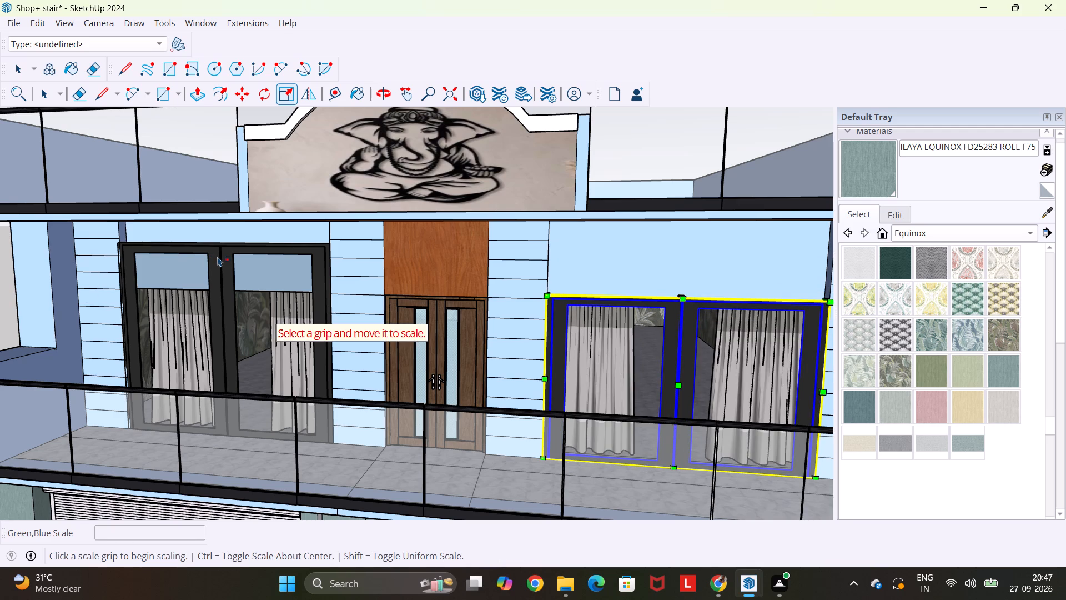
pyautogui.press('Escape')
pyautogui.press('space')
# Scale the height of the glass door left of the wooden door by about 0.78 along the blue axis, keeping its base fixed.
pyautogui.click(218, 255)
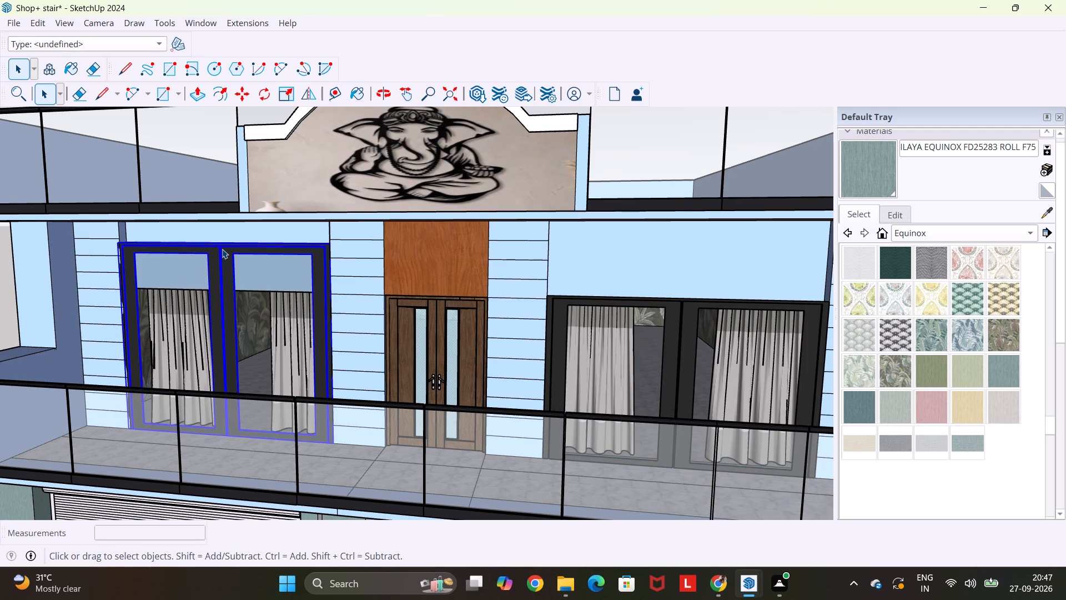
pyautogui.press('s')
pyautogui.scroll(2, 225, 241)
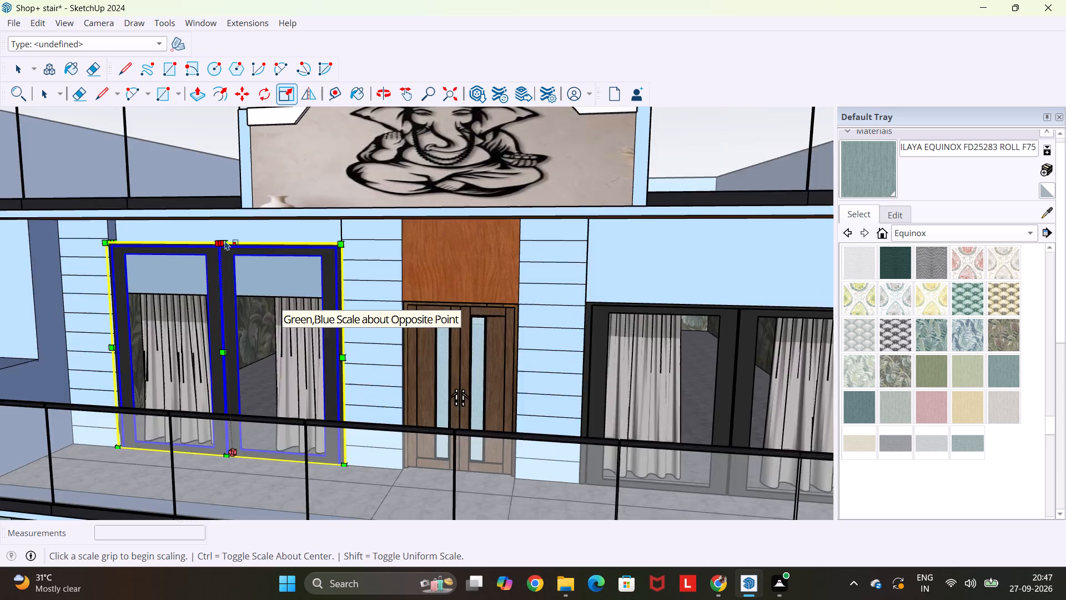
pyautogui.scroll(12, 225, 241)
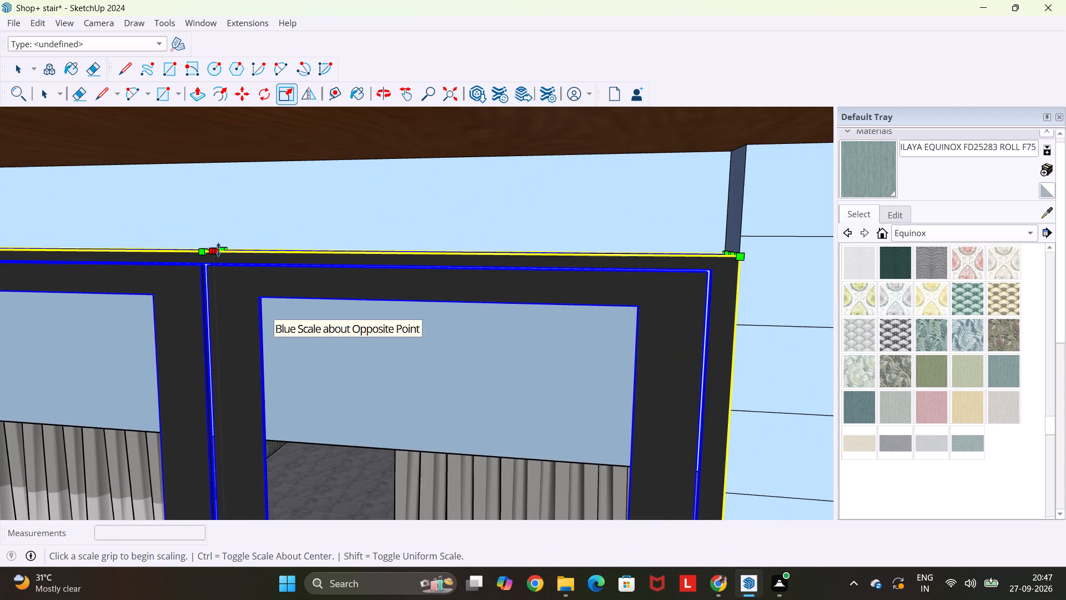
pyautogui.click(218, 249)
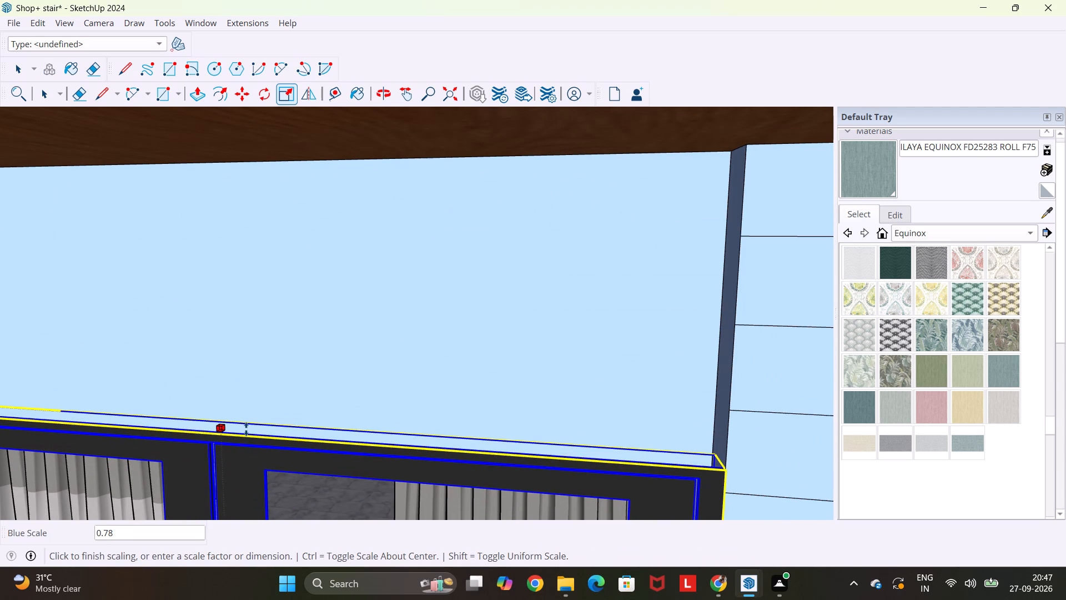
pyautogui.click(246, 429)
pyautogui.press('Escape')
pyautogui.press('space')
# Examine the shortened glass doors and the upper facade from below and from a distance.
pyautogui.moveTo(246, 429); pyautogui.dragTo(343, 311, button='middle')
pyautogui.scroll(-10, 343, 311)
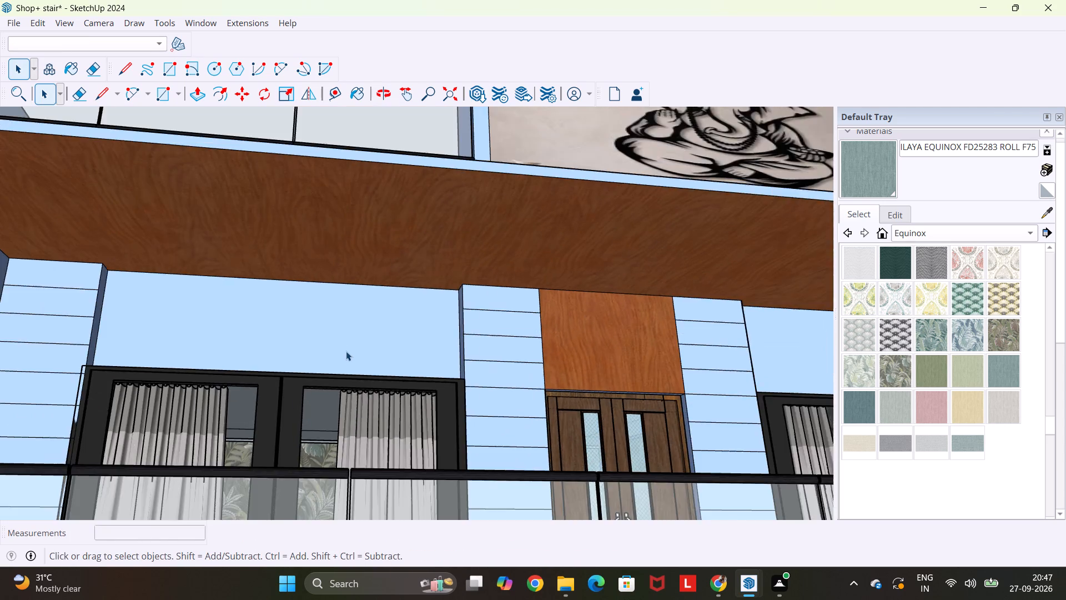
pyautogui.scroll(-7, 346, 351)
pyautogui.moveTo(559, 393); pyautogui.dragTo(465, 450, button='middle')
pyautogui.press('Escape')
pyautogui.press('space')
pyautogui.scroll(-6, 465, 450)
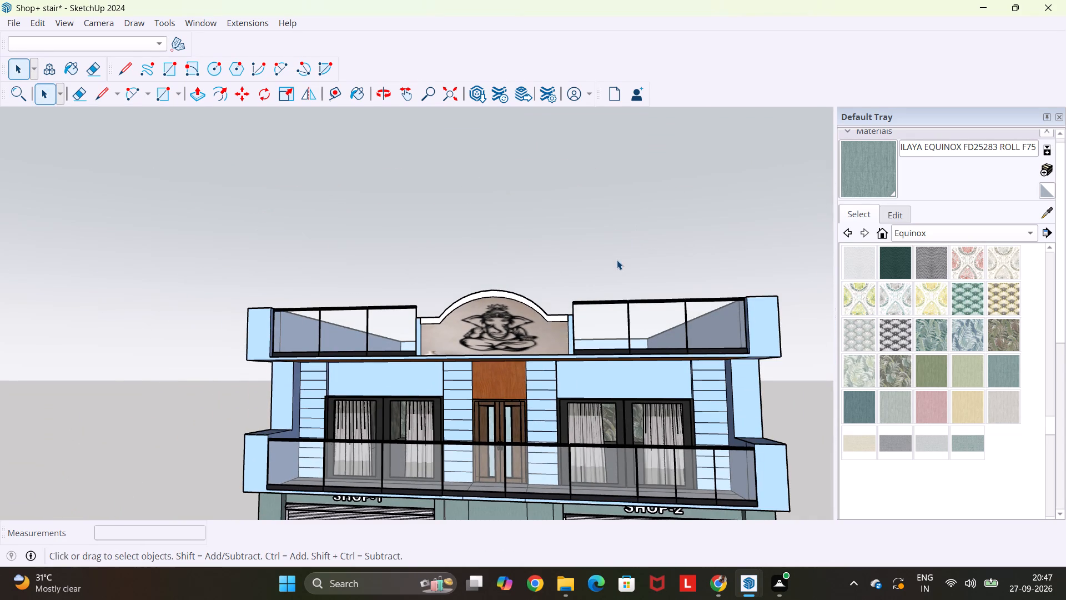
pyautogui.scroll(-4, 602, 361)
pyautogui.scroll(-4, 615, 459)
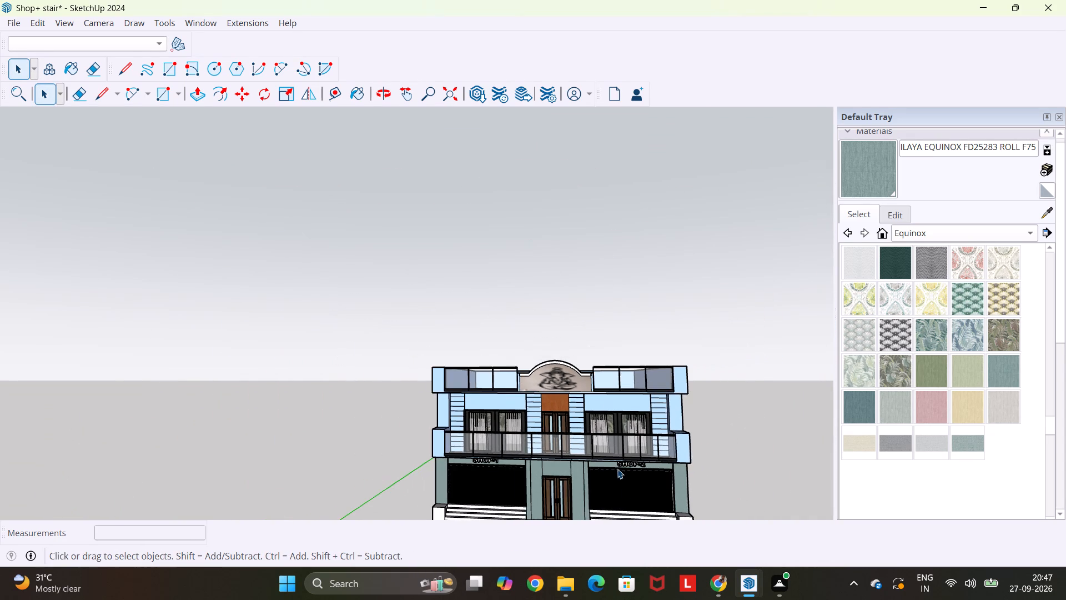
# Close the separate "Glass+Door (4)" model window.
pyautogui.click(753, 590)
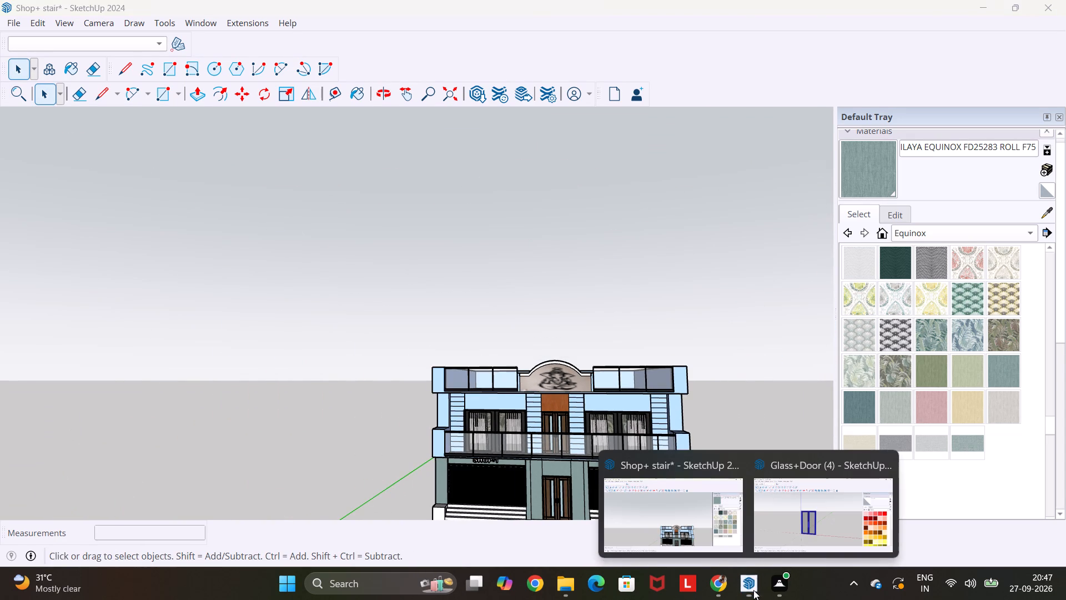
pyautogui.click(884, 467)
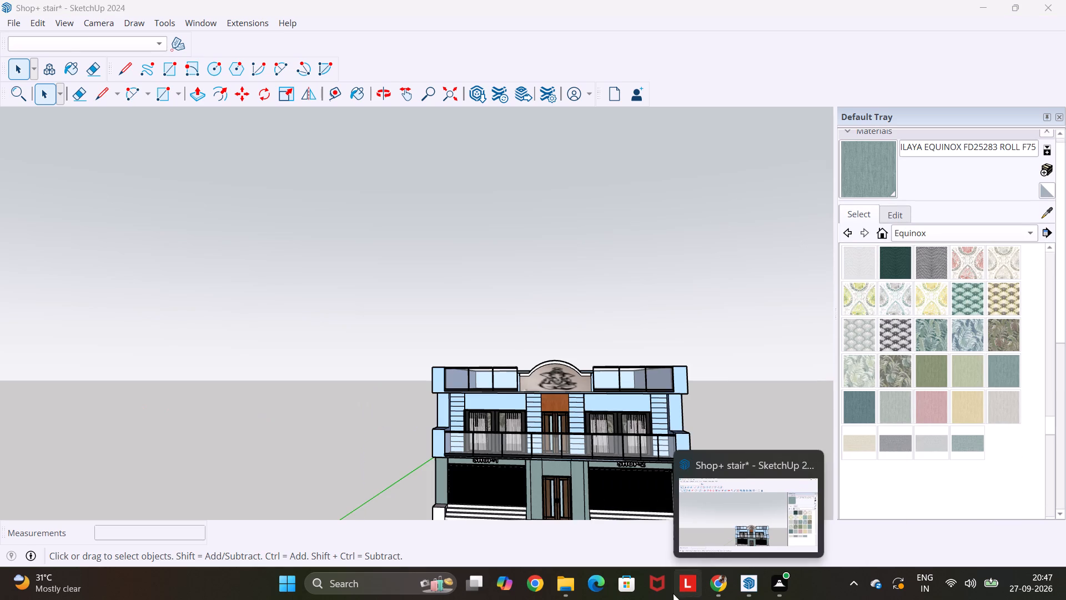
# Switch to Chrome and search the 3D Warehouse models for "lights" in place of the glass door search.
pyautogui.click(715, 579)
pyautogui.click(435, 91)
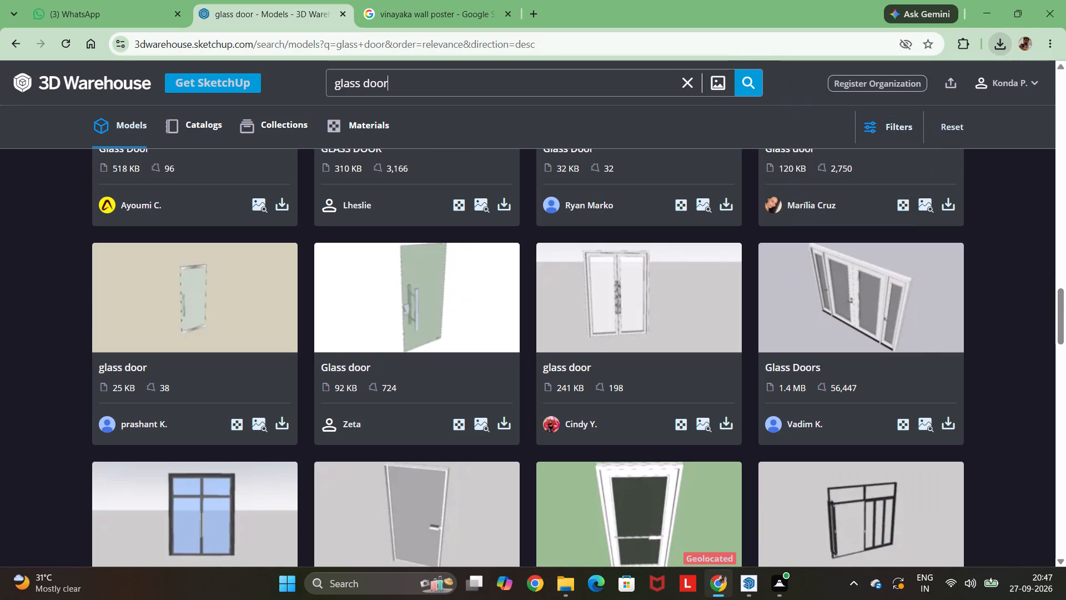
pyautogui.press('BackSpace')
pyautogui.press('BackSpace')
pyautogui.press('BackSpace')
pyautogui.press('BackSpace')
pyautogui.press('BackSpace')
pyautogui.press('BackSpace')
pyautogui.press('BackSpace')
pyautogui.press('BackSpace')
pyautogui.press('BackSpace')
pyautogui.press('BackSpace')
pyautogui.press('BackSpace')
pyautogui.press('BackSpace')
pyautogui.write('lights')
pyautogui.press('Return')
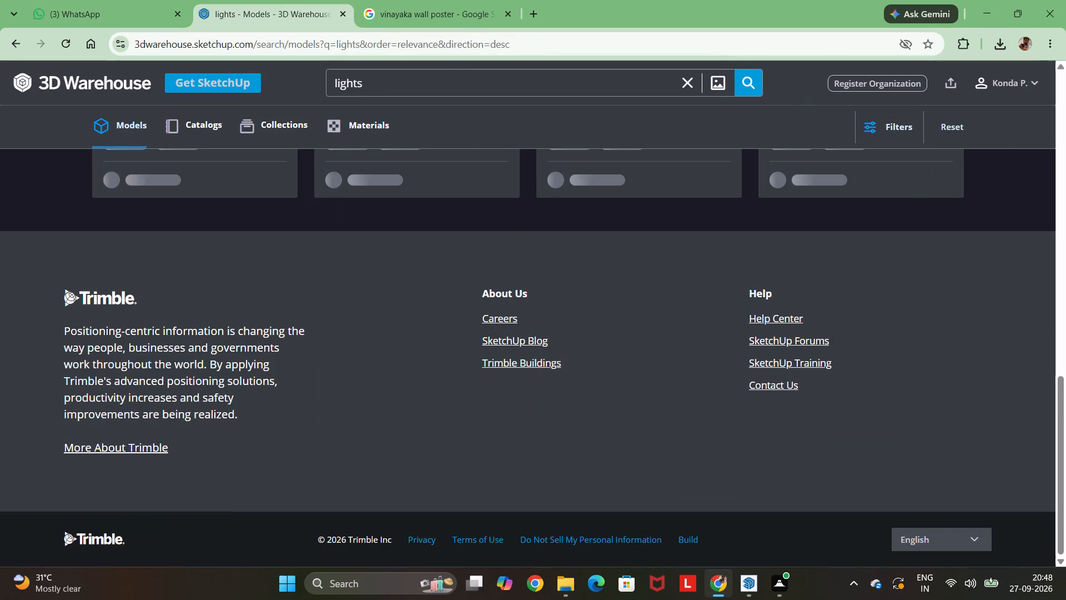
# Close the browser page with the "vinayaka wall poster" image search.
pyautogui.click(423, 6)
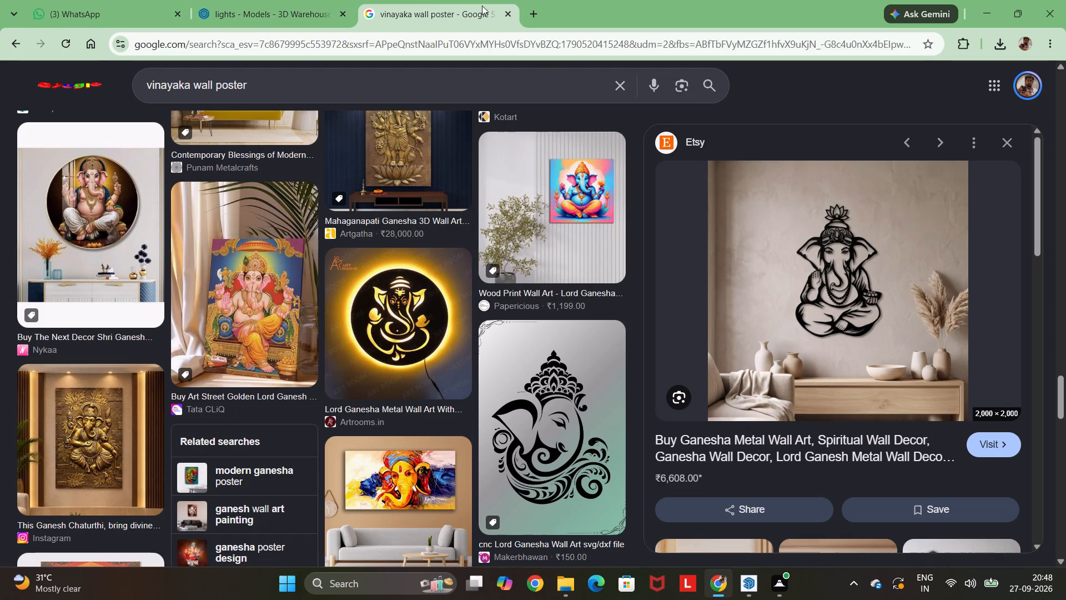
pyautogui.click(504, 12)
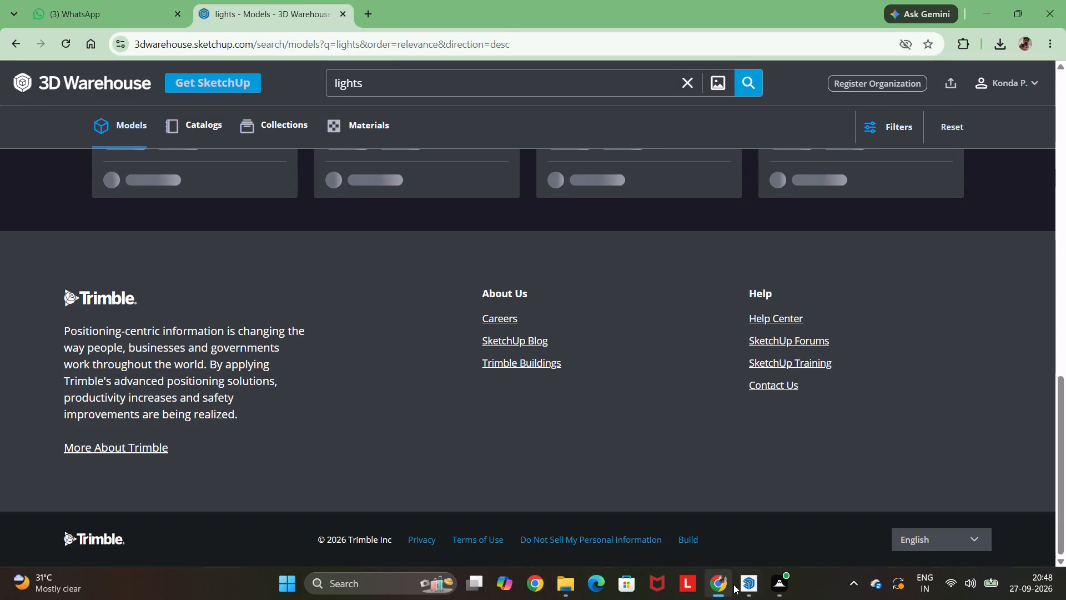
# Switch back to the Shop+ stair model in SketchUp and examine the whole building, its front facade and both shopfronts.
pyautogui.click(757, 582)
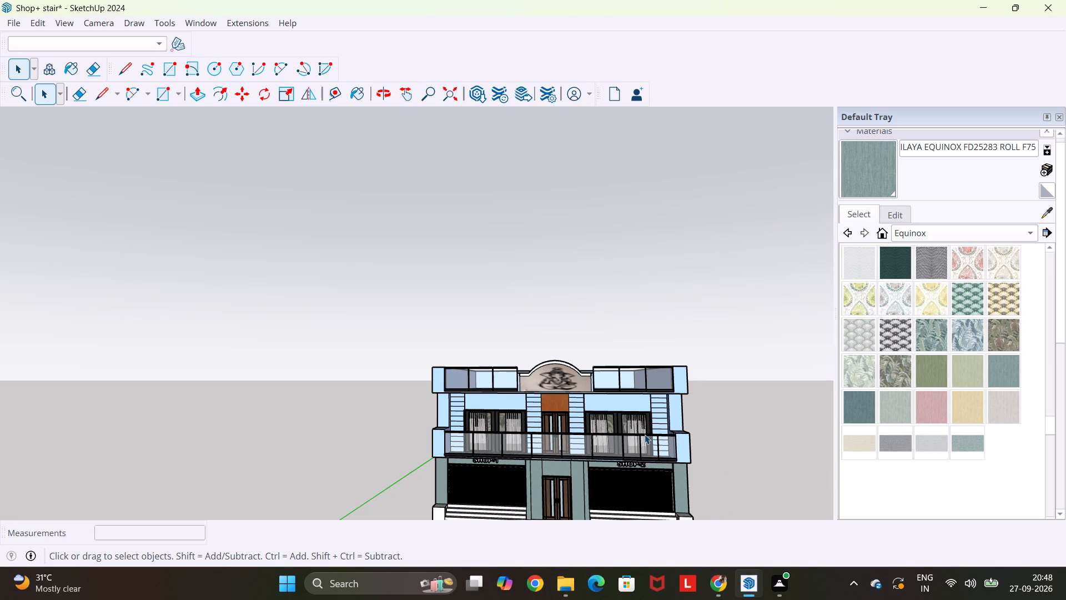
pyautogui.keyDown('shift'); pyautogui.moveTo(642, 438); pyautogui.dragTo(648, 353, button='middle'); pyautogui.keyUp('shift')
pyautogui.moveTo(622, 386); pyautogui.dragTo(616, 446, button='middle')
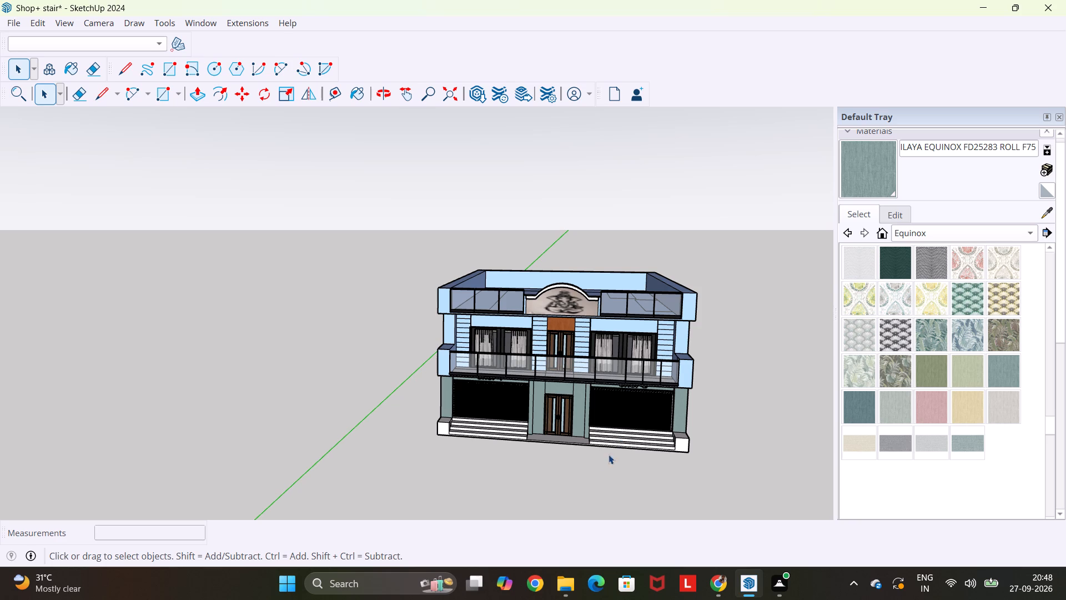
pyautogui.keyDown('shift'); pyautogui.moveTo(596, 451); pyautogui.dragTo(639, 432, button='middle'); pyautogui.keyUp('shift')
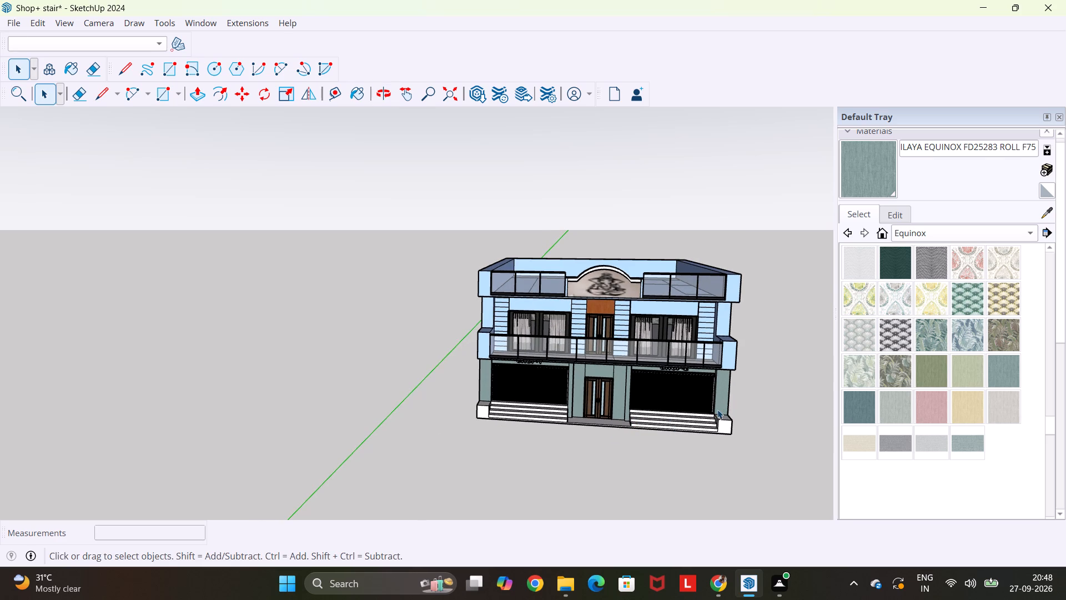
pyautogui.keyDown('shift'); pyautogui.moveTo(730, 399); pyautogui.dragTo(698, 354, button='middle'); pyautogui.keyUp('shift')
pyautogui.keyDown('ctrl'); pyautogui.scroll(8, 667, 328); pyautogui.keyUp('ctrl')
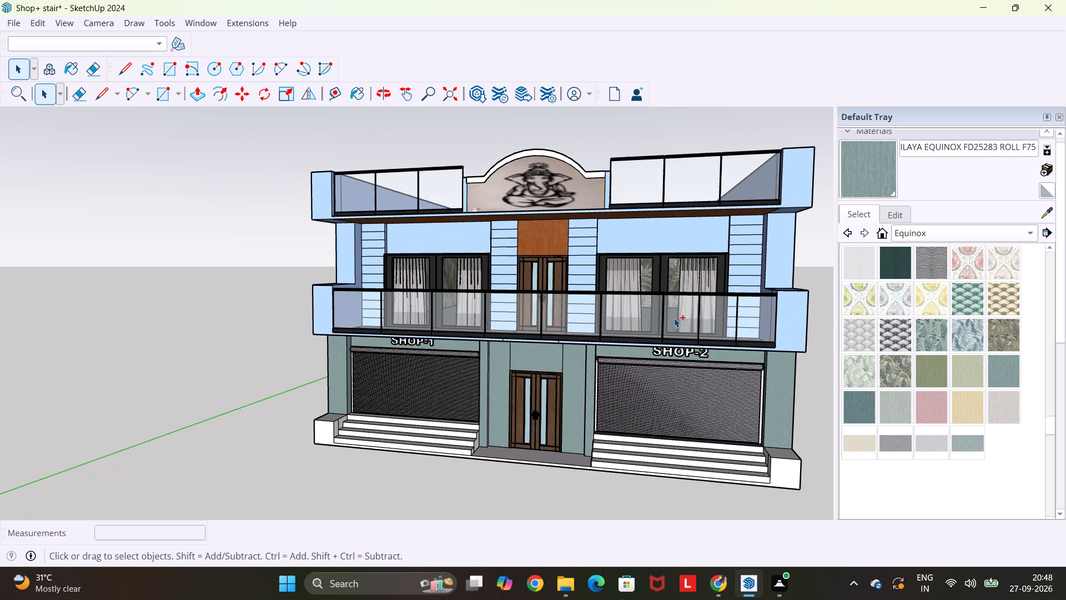
pyautogui.moveTo(676, 331); pyautogui.dragTo(742, 308, button='middle')
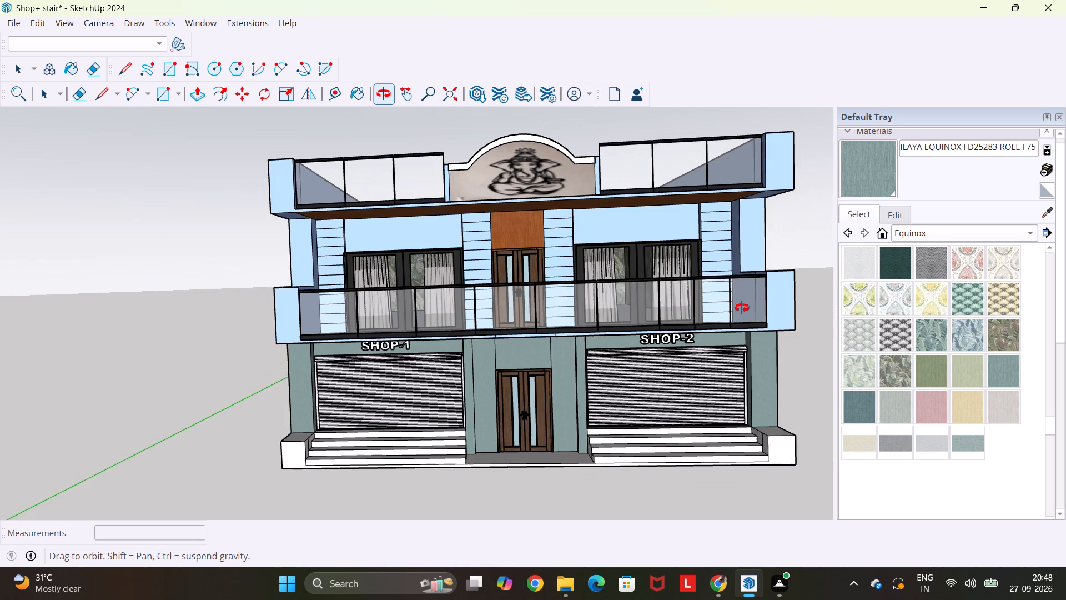
pyautogui.moveTo(742, 308); pyautogui.dragTo(741, 314, button='middle')
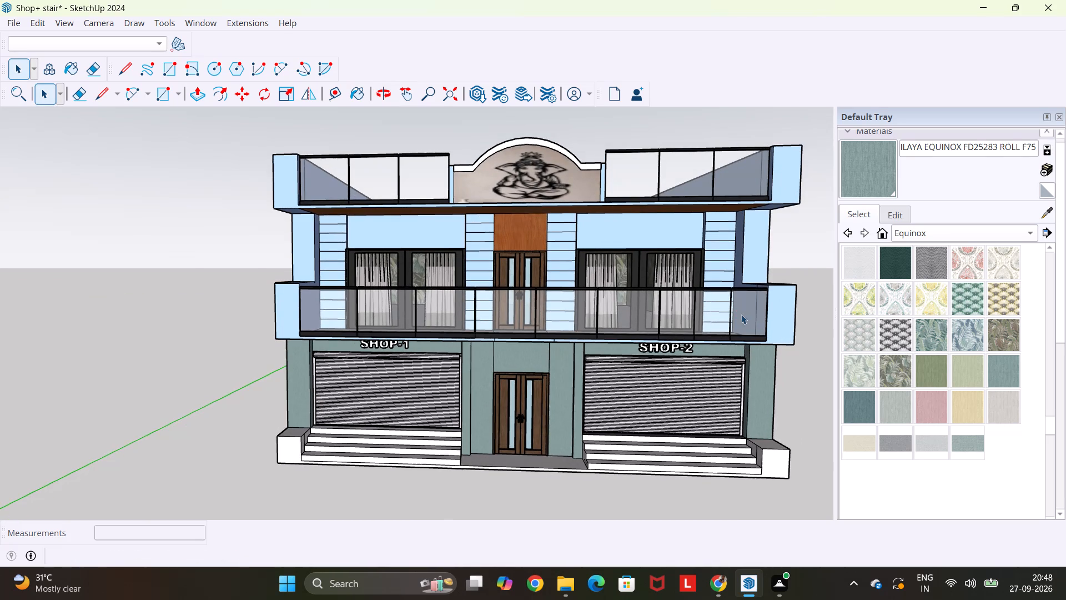
pyautogui.scroll(-5, 736, 316)
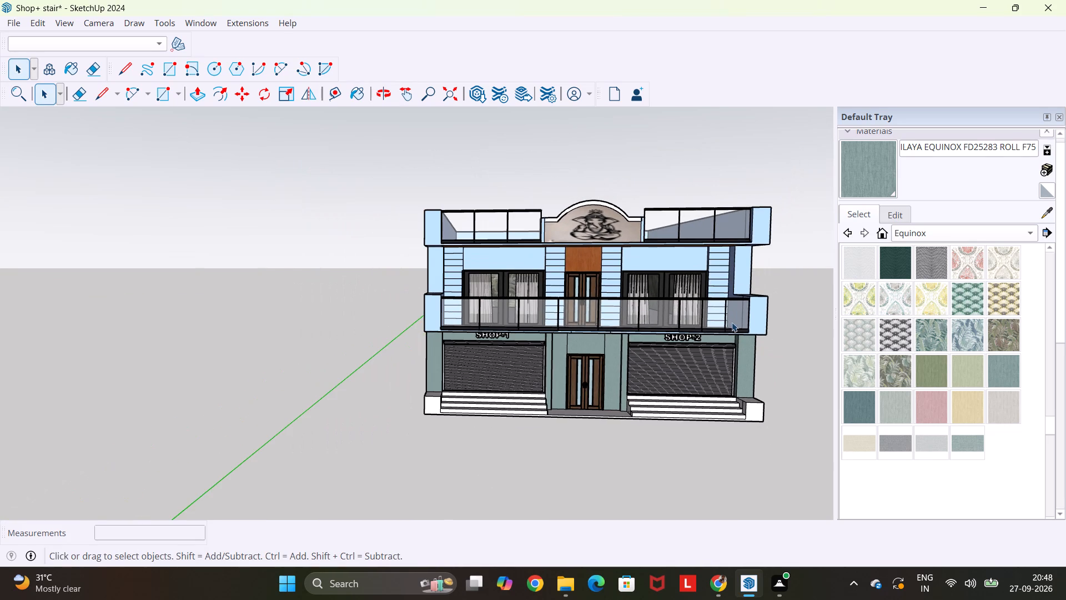
pyautogui.keyDown('shift'); pyautogui.moveTo(735, 336); pyautogui.dragTo(632, 339, button='middle'); pyautogui.keyUp('shift')
pyautogui.scroll(2, 632, 339)
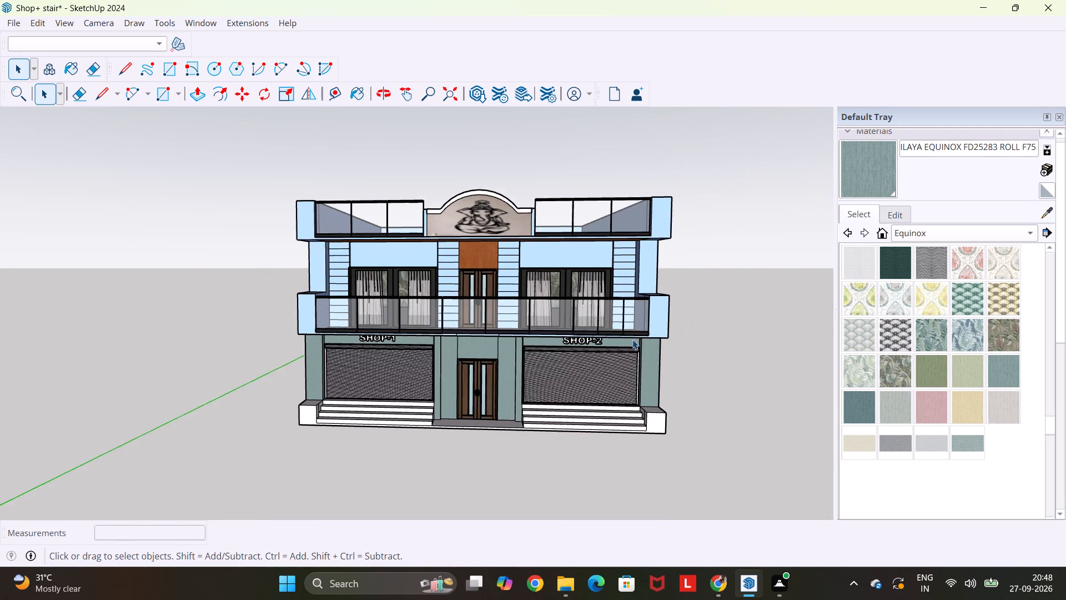
pyautogui.scroll(1, 632, 339)
pyautogui.keyDown('shift'); pyautogui.moveTo(465, 346); pyautogui.dragTo(473, 359, button='middle'); pyautogui.keyUp('shift')
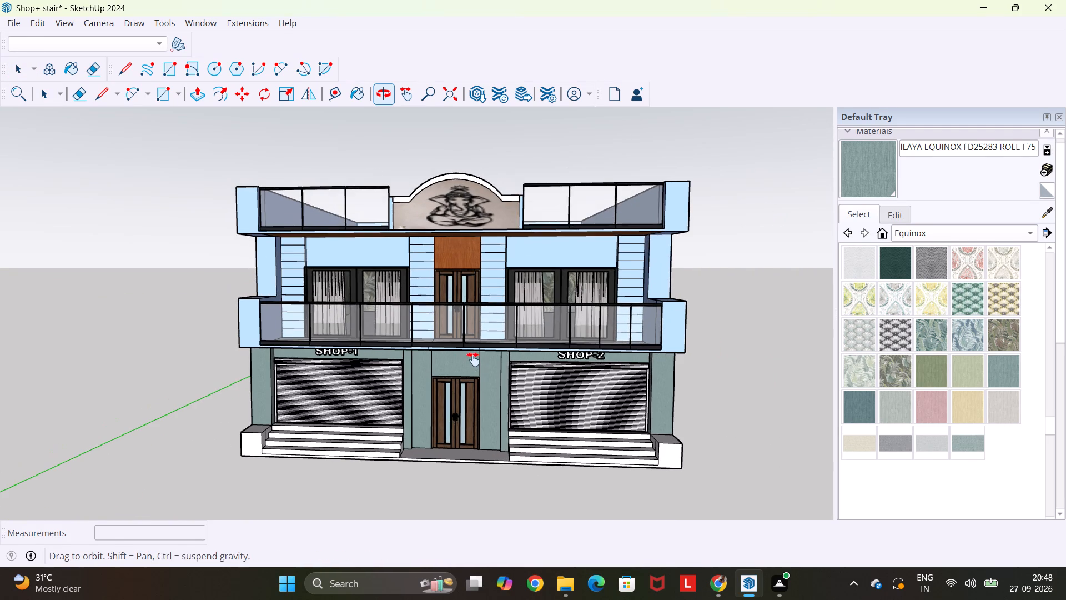
pyautogui.keyDown('shift'); pyautogui.moveTo(473, 359); pyautogui.dragTo(487, 354, button='middle'); pyautogui.keyUp('shift')
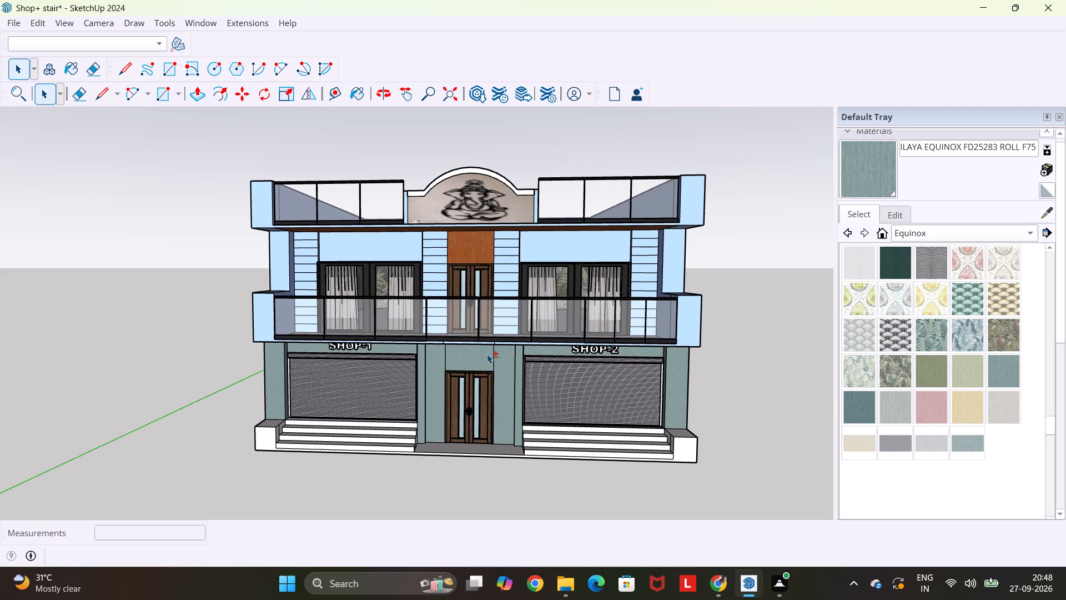
pyautogui.scroll(6, 577, 386)
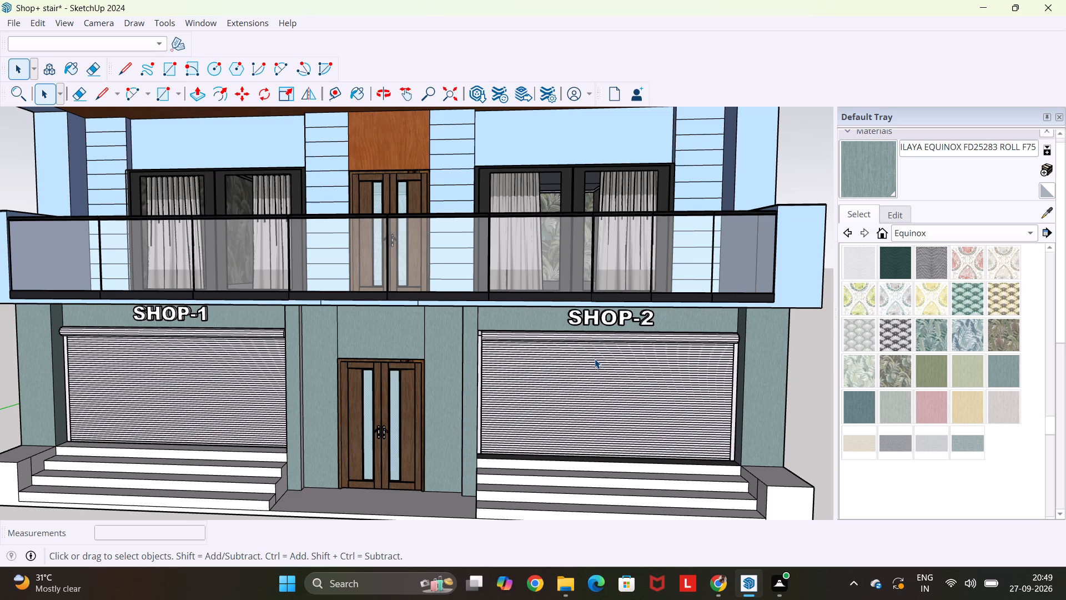
# Save the Shop+ stair model.
pyautogui.hotkey('ctrl', 's')
pyautogui.hotkey('ctrl', 's')
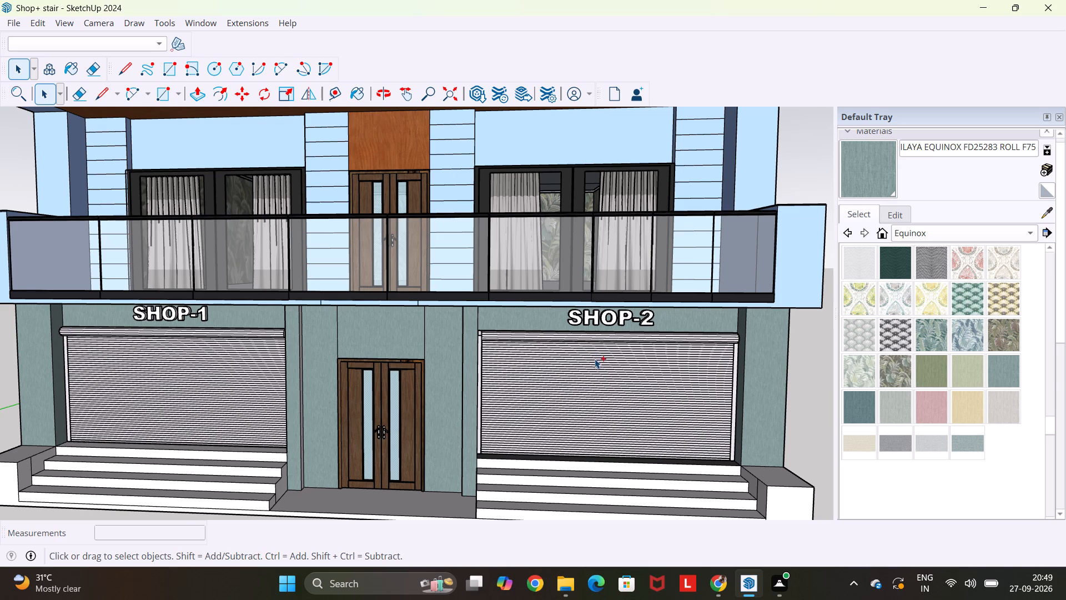
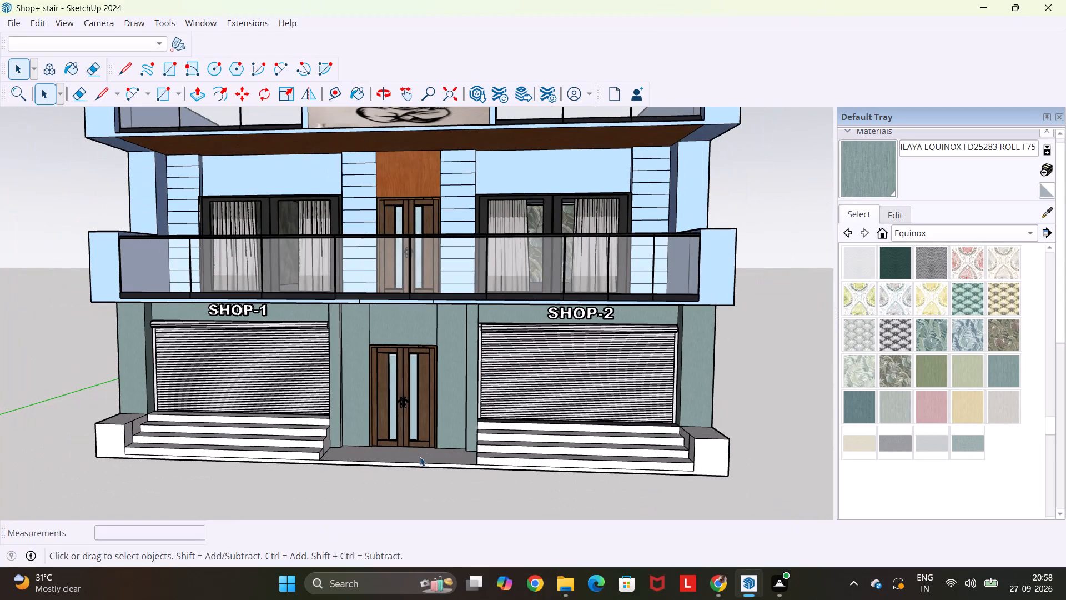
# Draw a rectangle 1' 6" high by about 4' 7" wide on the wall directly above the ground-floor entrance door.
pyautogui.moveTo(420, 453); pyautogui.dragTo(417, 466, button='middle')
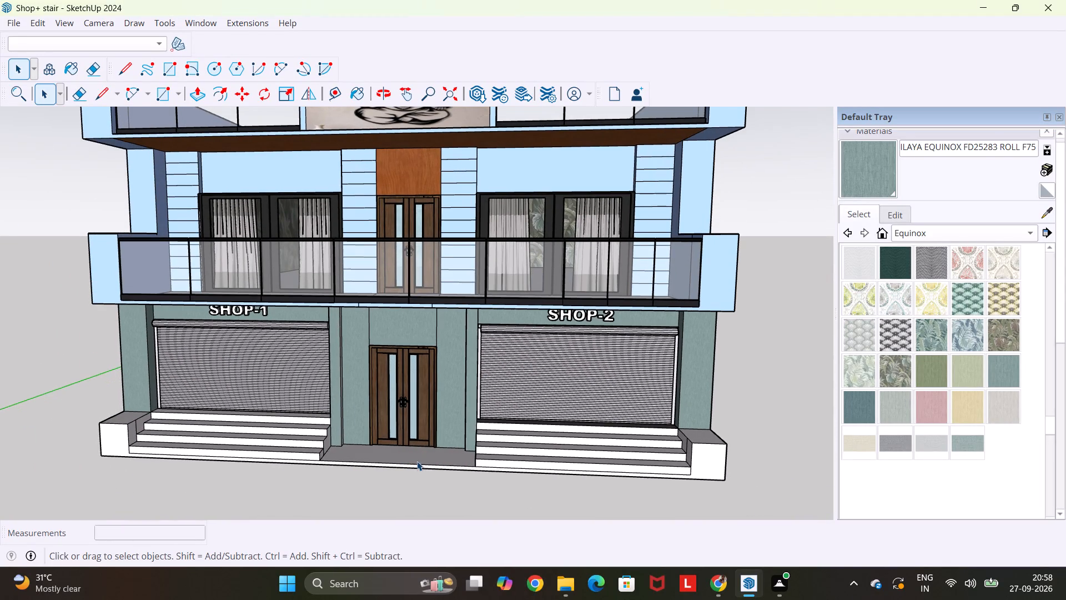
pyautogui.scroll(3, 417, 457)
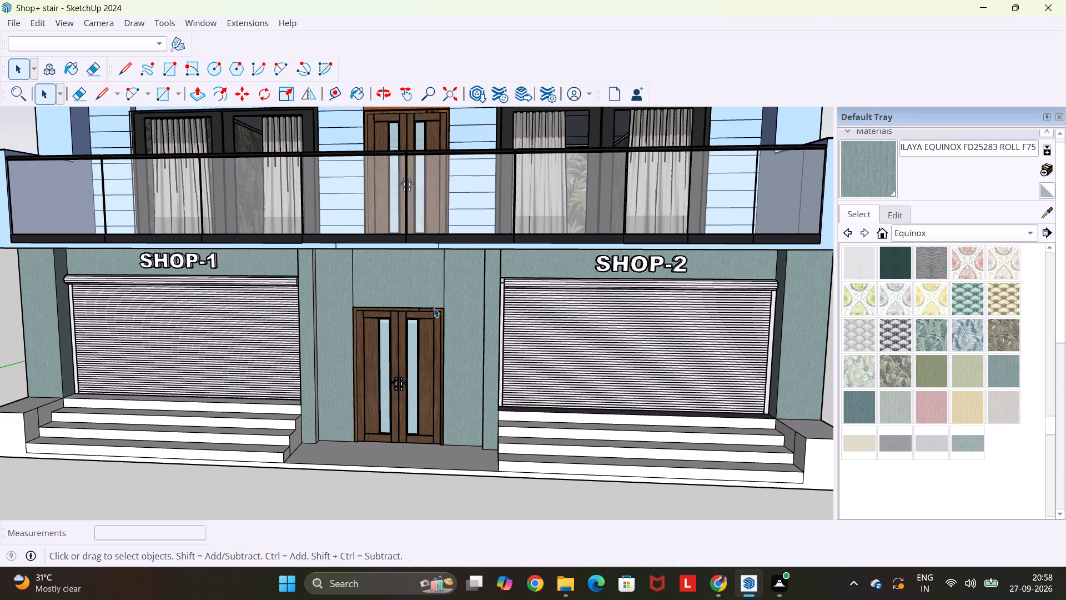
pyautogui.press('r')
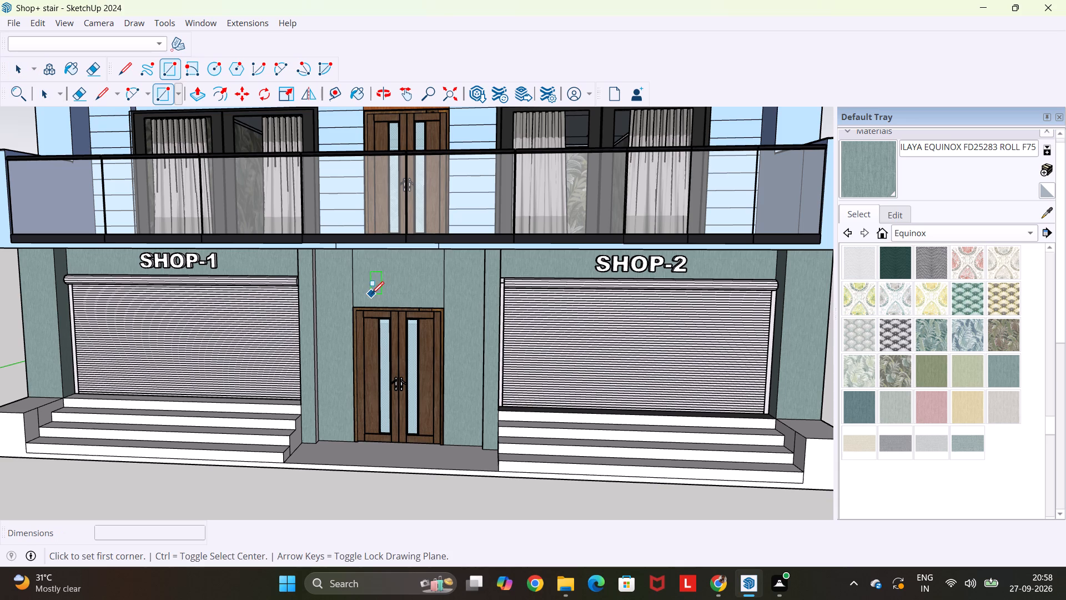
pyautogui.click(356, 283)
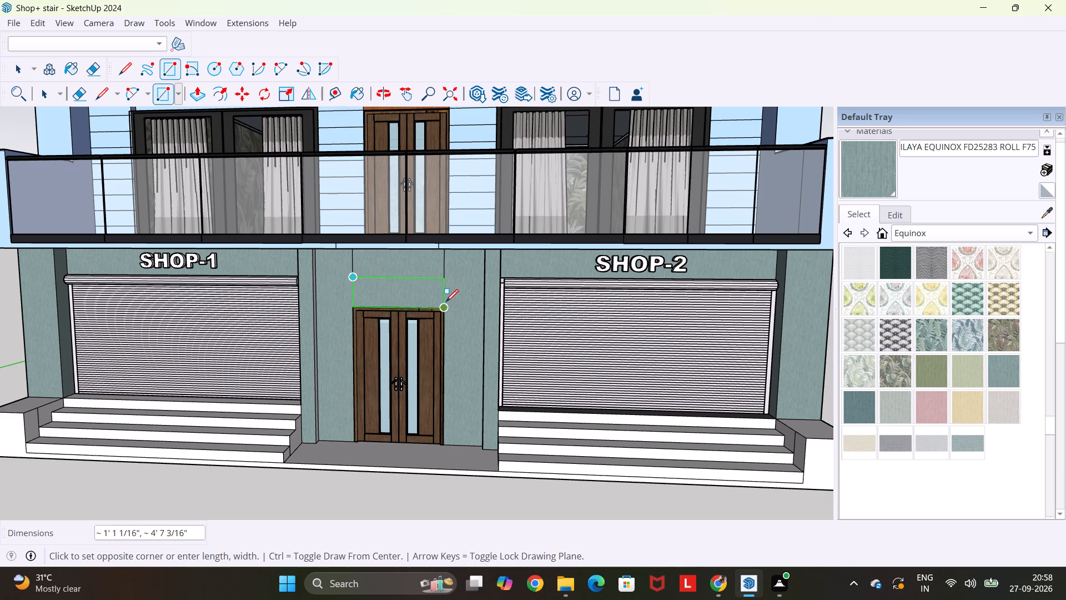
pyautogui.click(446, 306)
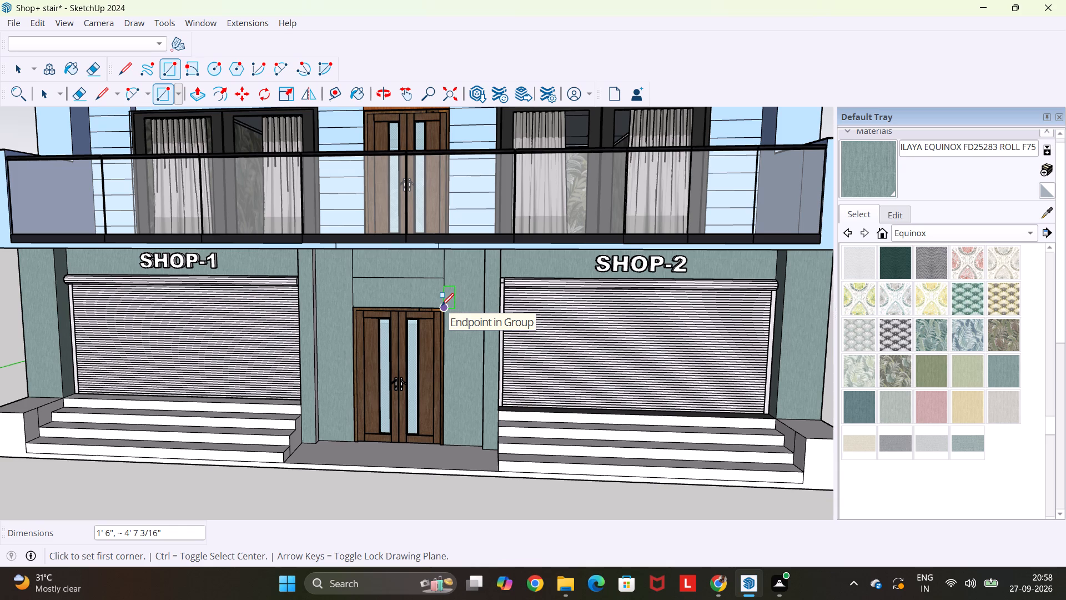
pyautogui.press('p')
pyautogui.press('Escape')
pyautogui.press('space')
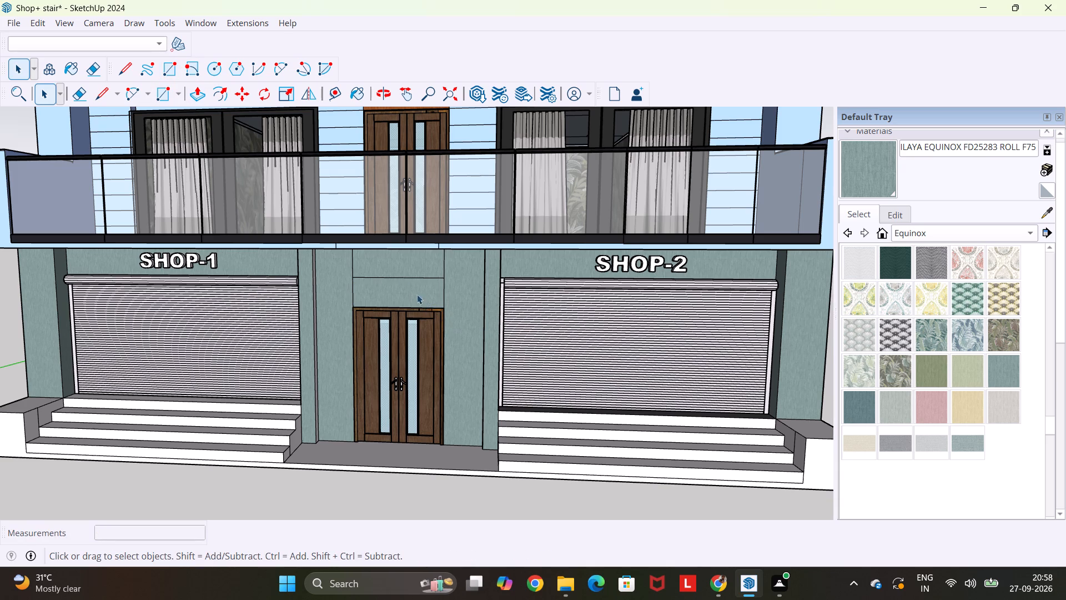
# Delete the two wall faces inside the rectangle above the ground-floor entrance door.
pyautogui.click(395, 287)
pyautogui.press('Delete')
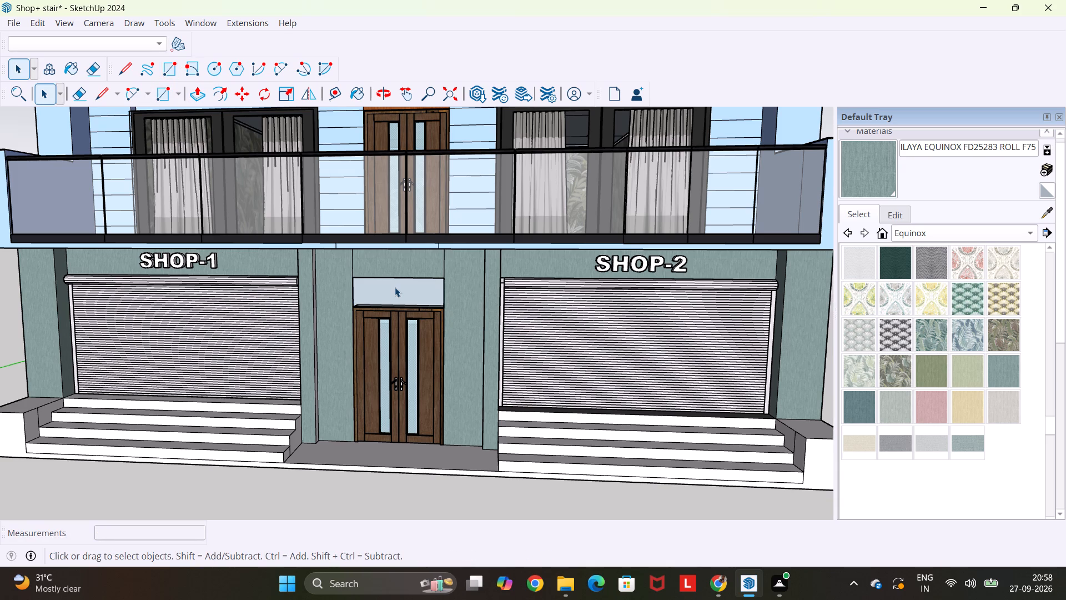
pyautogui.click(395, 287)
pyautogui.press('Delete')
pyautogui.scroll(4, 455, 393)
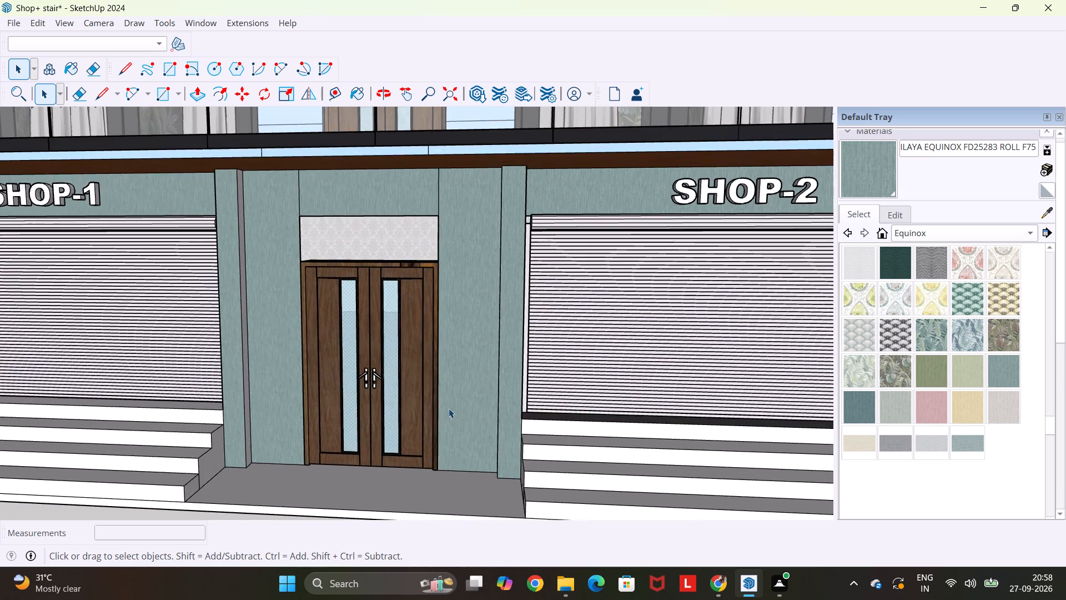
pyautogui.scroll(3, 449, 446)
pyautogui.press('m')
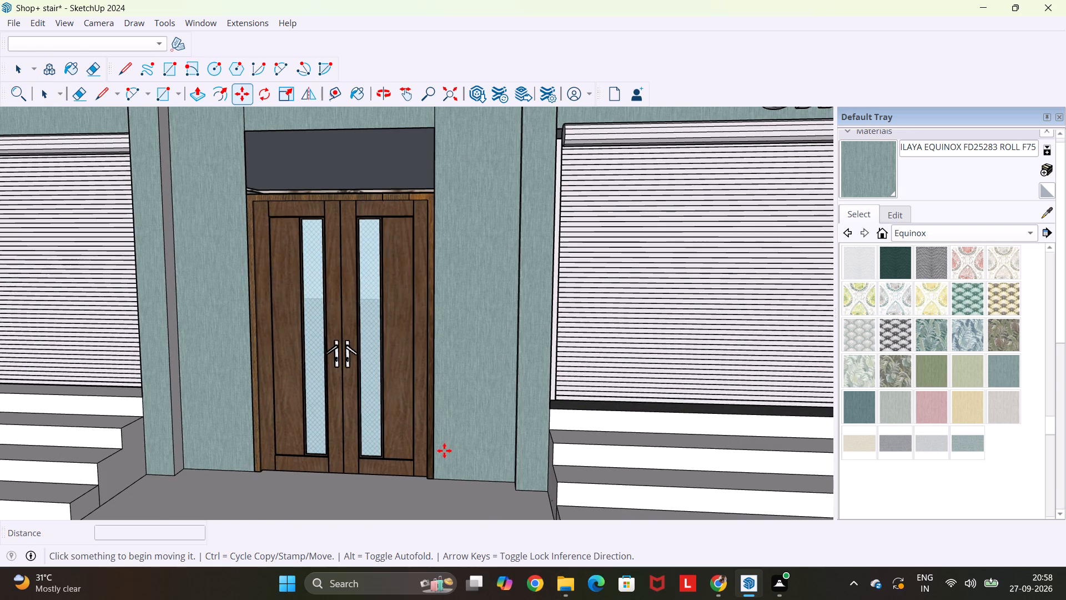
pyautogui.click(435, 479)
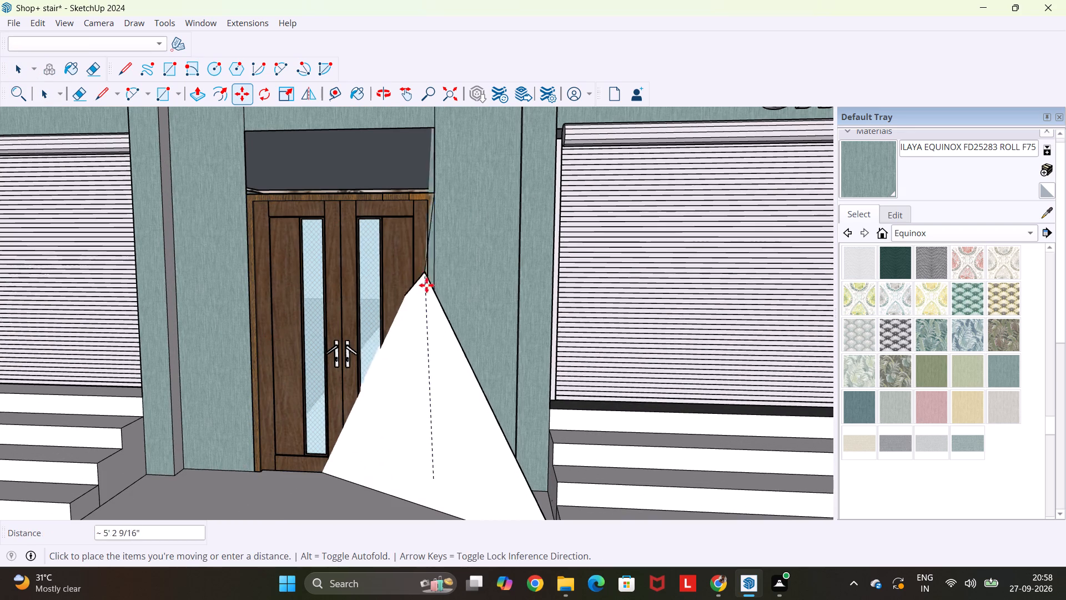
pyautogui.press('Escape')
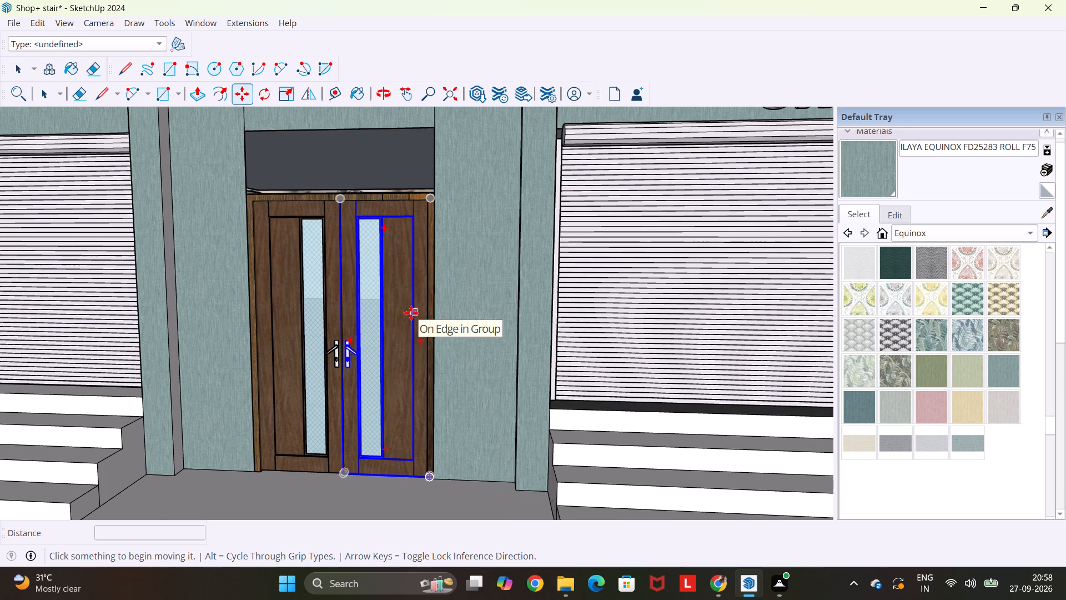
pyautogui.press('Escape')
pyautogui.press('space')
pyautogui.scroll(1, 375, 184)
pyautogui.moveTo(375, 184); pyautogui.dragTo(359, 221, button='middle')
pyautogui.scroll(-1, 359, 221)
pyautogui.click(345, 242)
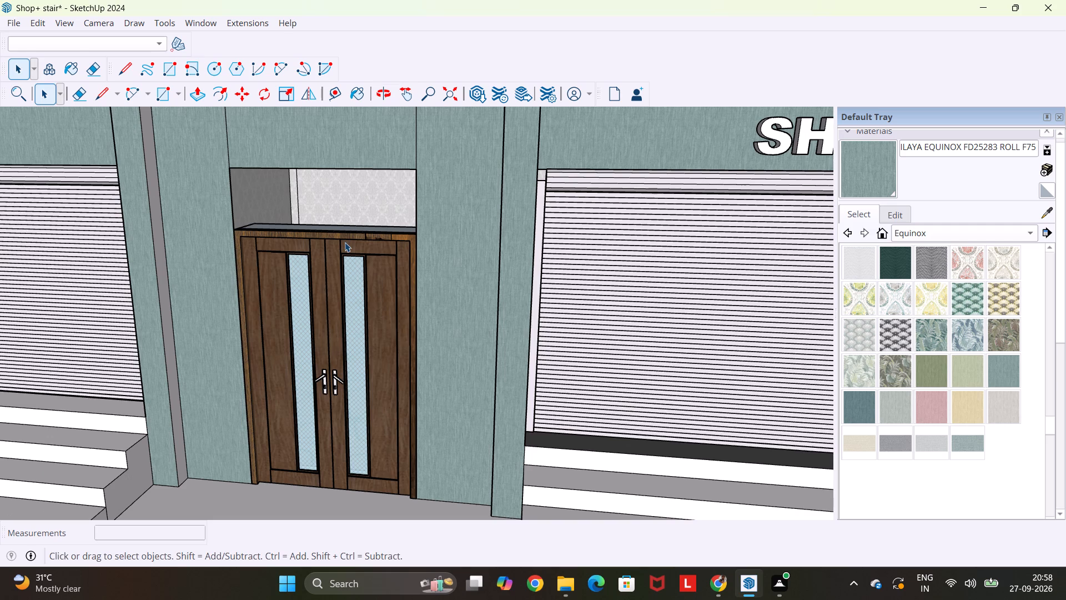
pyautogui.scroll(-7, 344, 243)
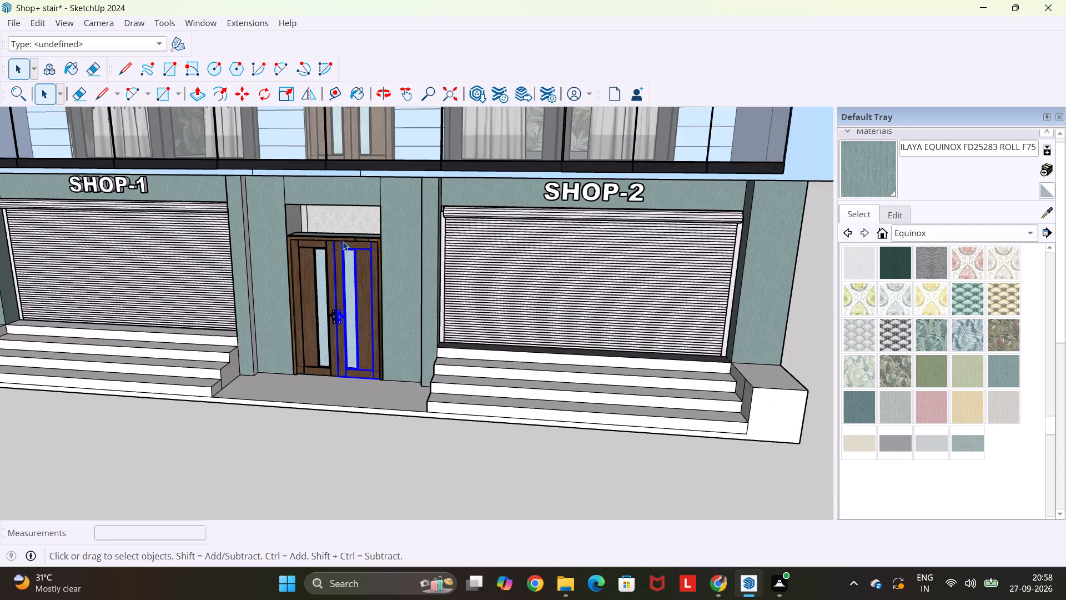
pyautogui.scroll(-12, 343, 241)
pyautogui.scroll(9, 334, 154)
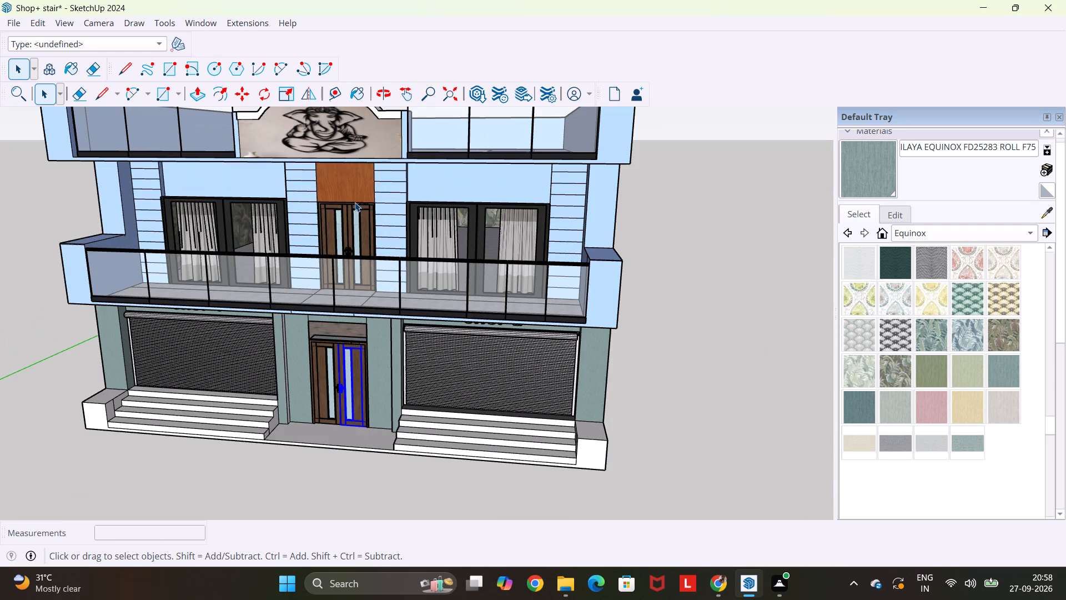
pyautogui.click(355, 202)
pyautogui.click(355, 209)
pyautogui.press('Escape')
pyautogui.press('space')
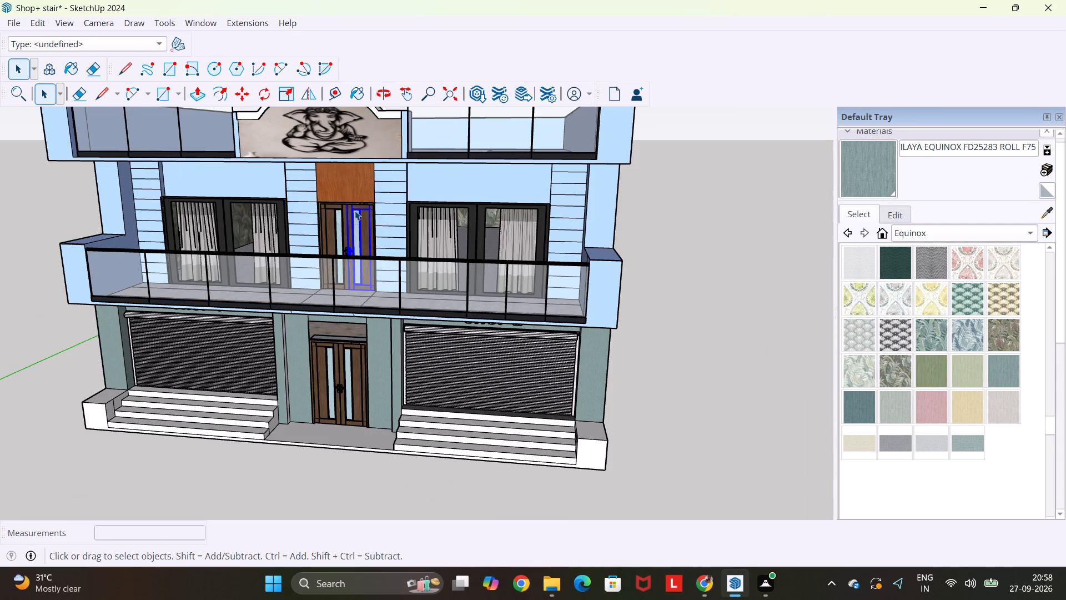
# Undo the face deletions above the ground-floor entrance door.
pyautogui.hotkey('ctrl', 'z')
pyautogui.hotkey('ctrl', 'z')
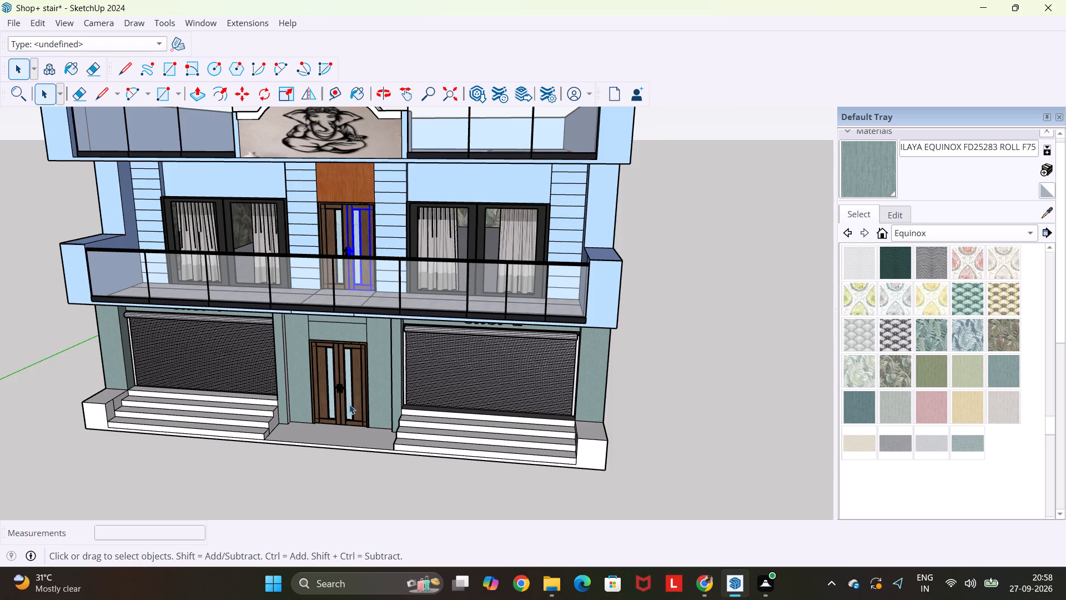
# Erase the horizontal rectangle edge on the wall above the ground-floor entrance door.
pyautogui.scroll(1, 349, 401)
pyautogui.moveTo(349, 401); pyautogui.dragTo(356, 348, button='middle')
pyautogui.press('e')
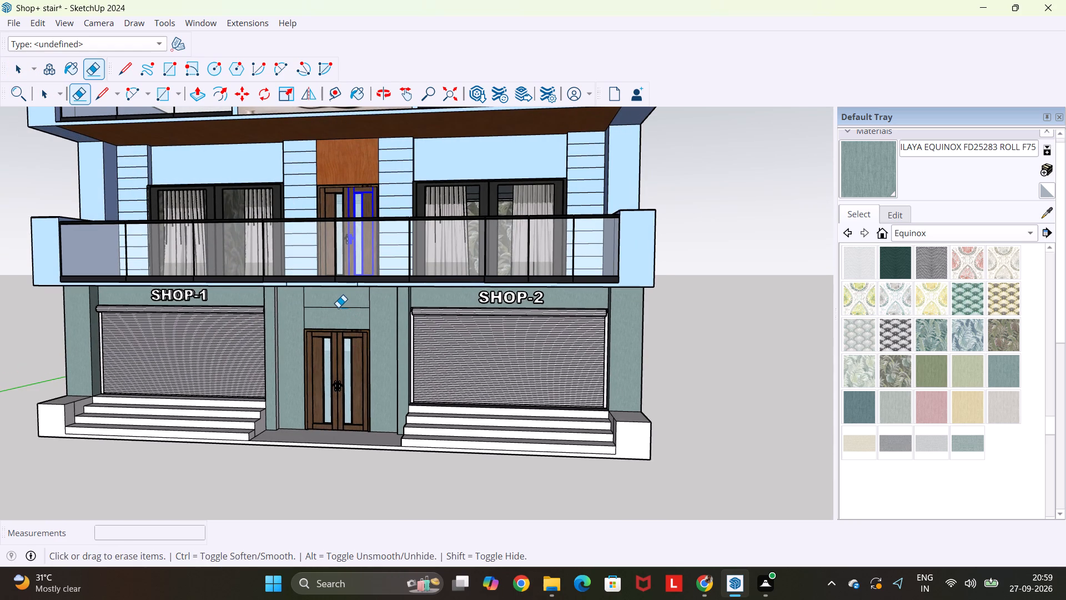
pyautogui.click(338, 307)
# Delete the ground-floor entrance door between the two shops, including both leaves and the wooden frame.
pyautogui.scroll(-3, 340, 314)
pyautogui.moveTo(347, 362); pyautogui.dragTo(355, 350, button='middle')
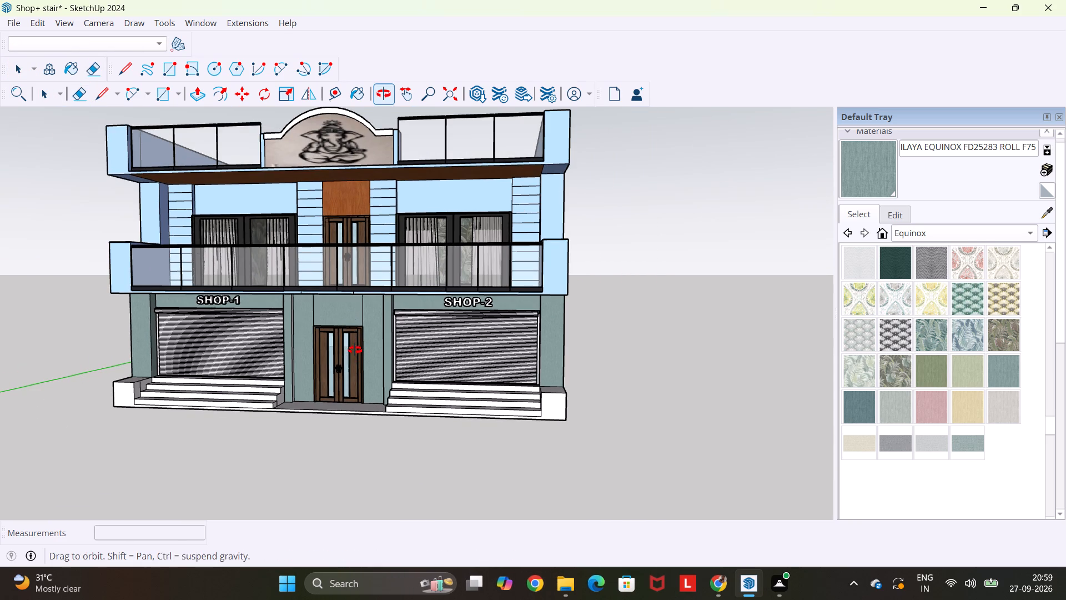
pyautogui.moveTo(355, 350); pyautogui.dragTo(384, 361, button='middle')
pyautogui.scroll(2, 384, 361)
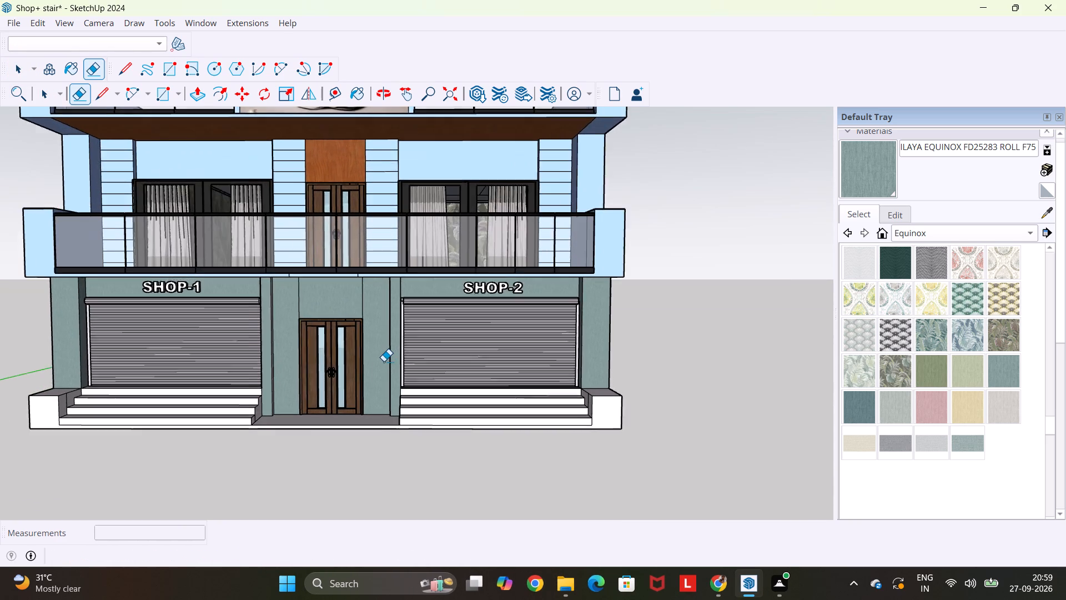
pyautogui.scroll(1, 384, 361)
pyautogui.moveTo(383, 361); pyautogui.dragTo(378, 377, button='middle')
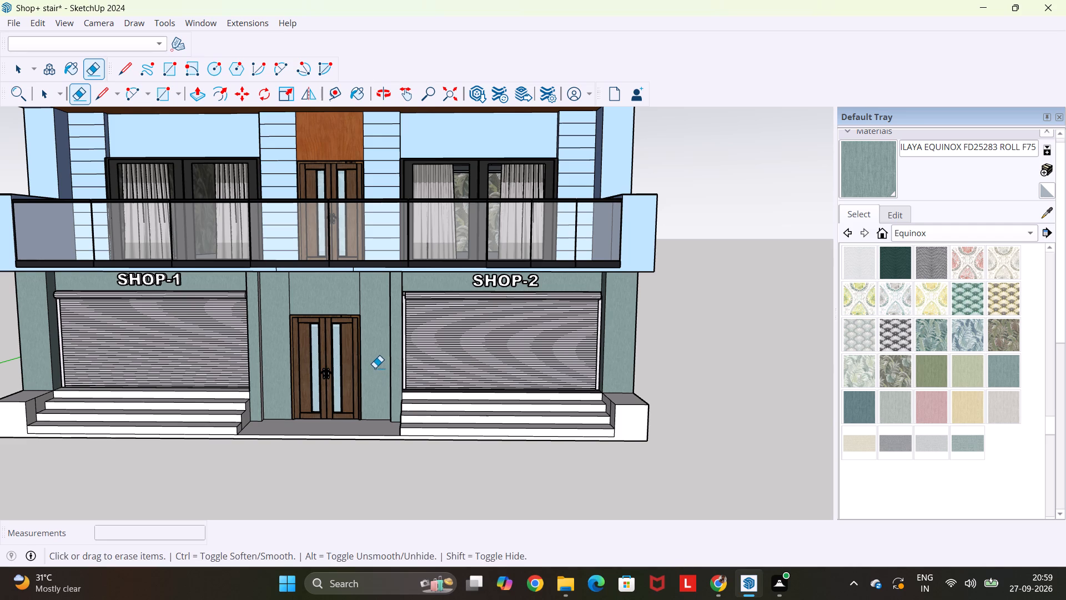
pyautogui.scroll(3, 370, 366)
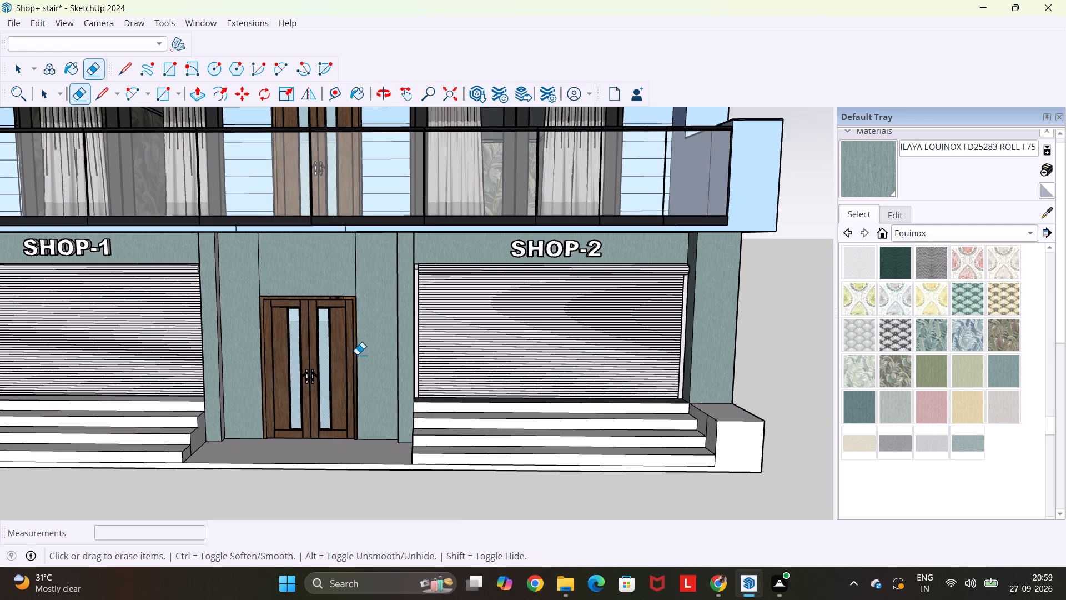
pyautogui.press('Escape')
pyautogui.press('space')
pyautogui.click(347, 350)
pyautogui.press('Delete')
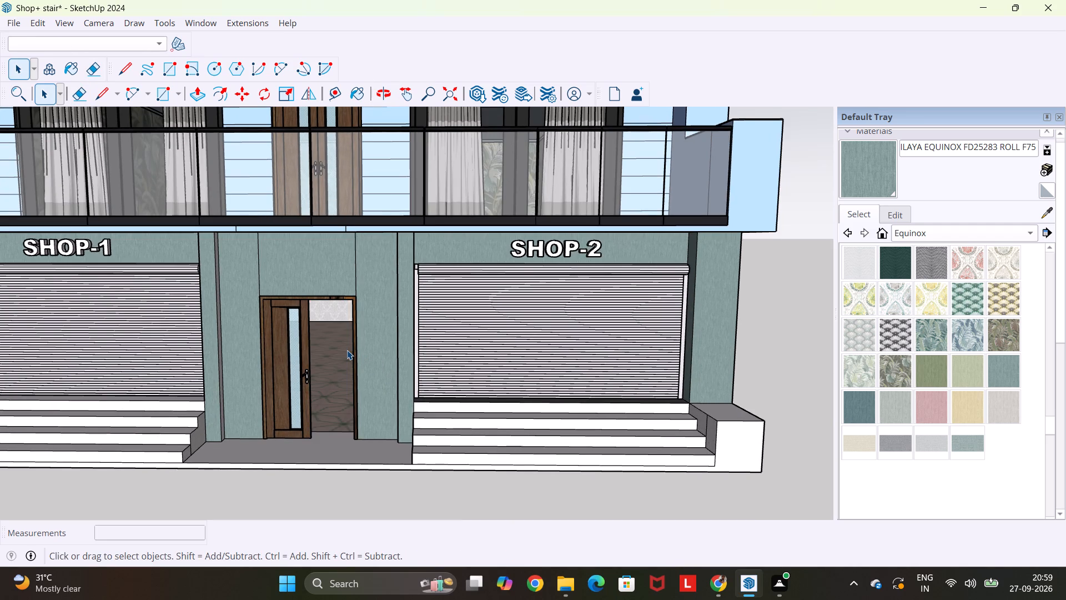
pyautogui.click(301, 327)
pyautogui.press('Delete')
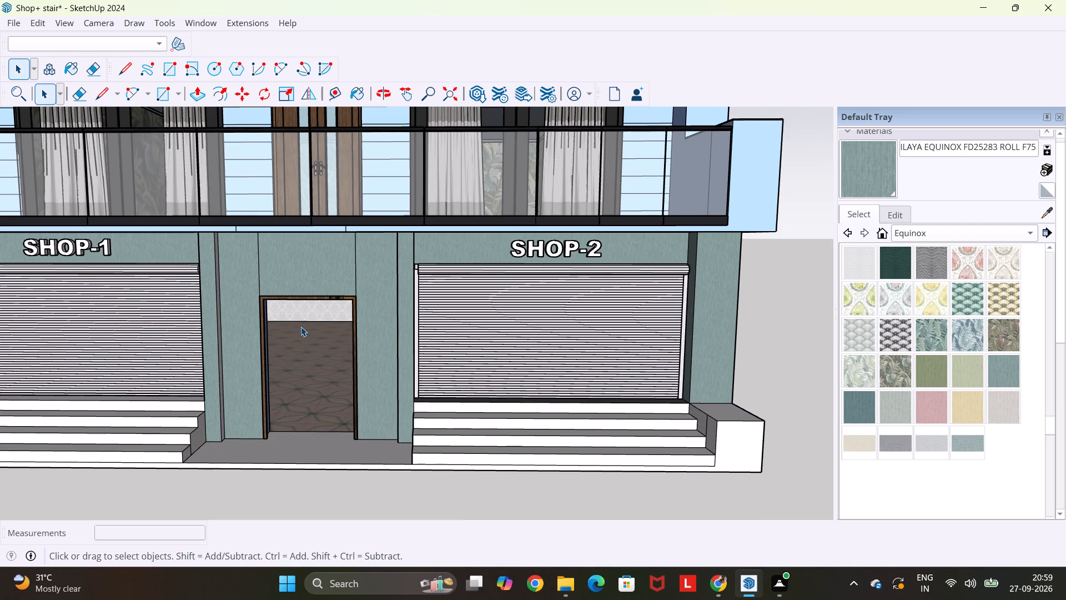
pyautogui.scroll(4, 283, 306)
pyautogui.click(286, 264)
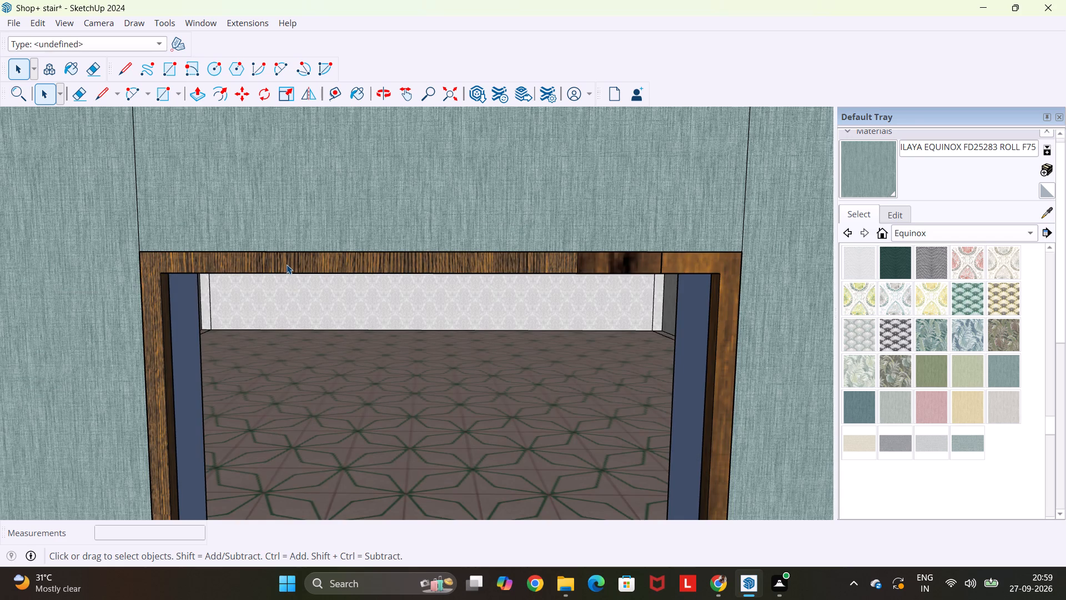
pyautogui.press('Delete')
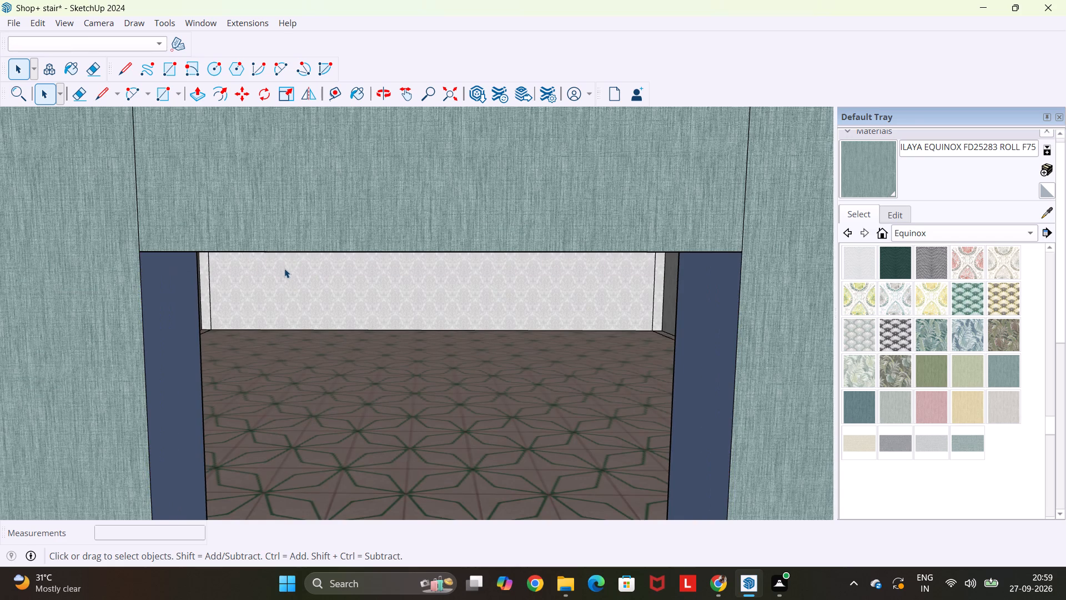
# Draw a rectangle 1' 6" high by about 4' 7" wide on the wall directly above the empty entrance opening.
pyautogui.scroll(-2, 288, 269)
pyautogui.scroll(-3, 408, 301)
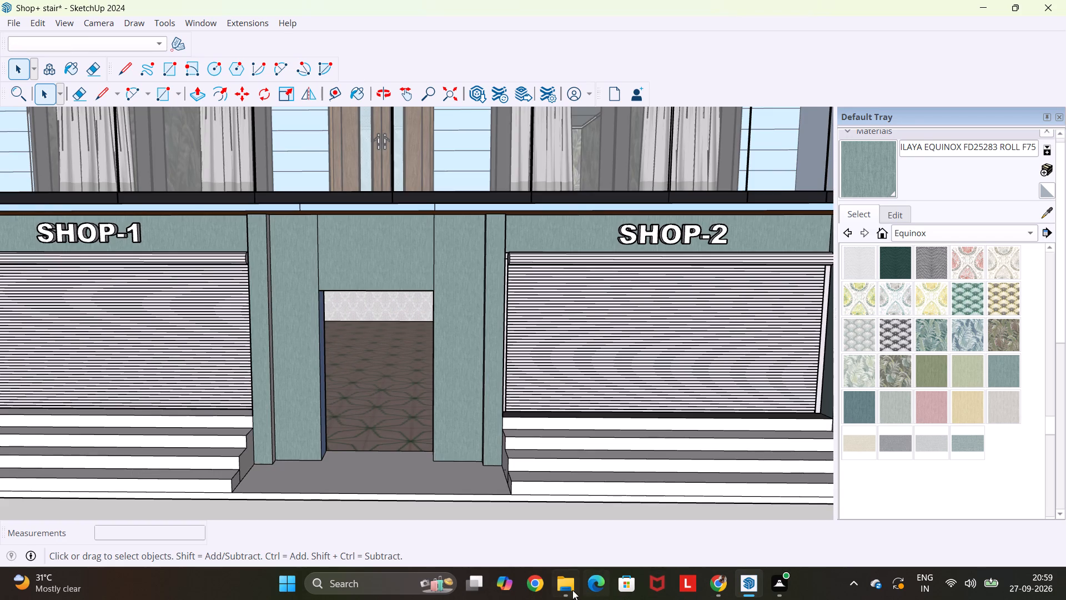
pyautogui.scroll(3, 370, 447)
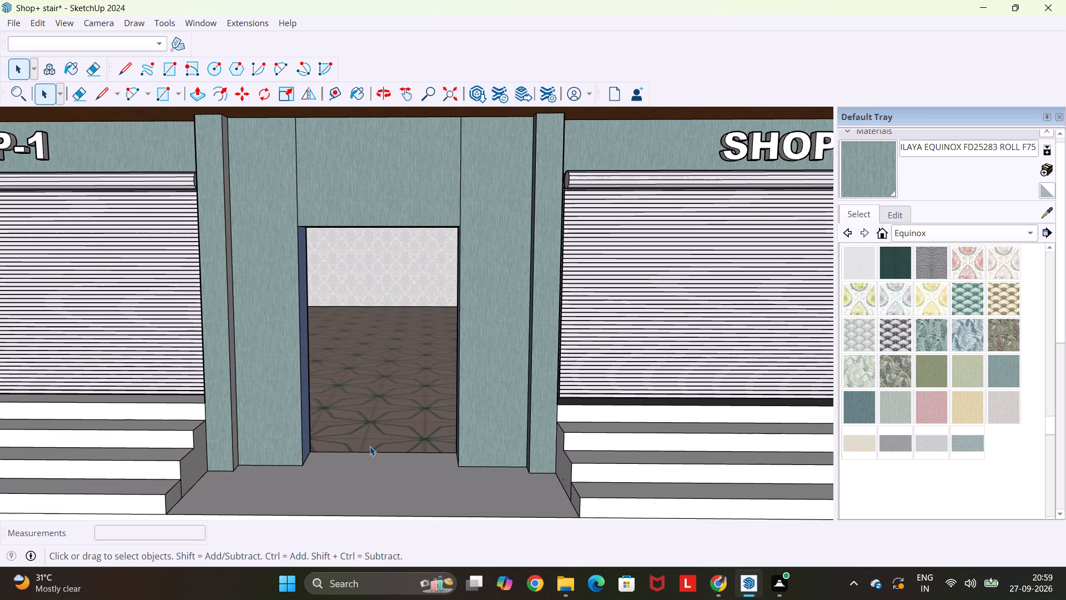
pyautogui.press('r')
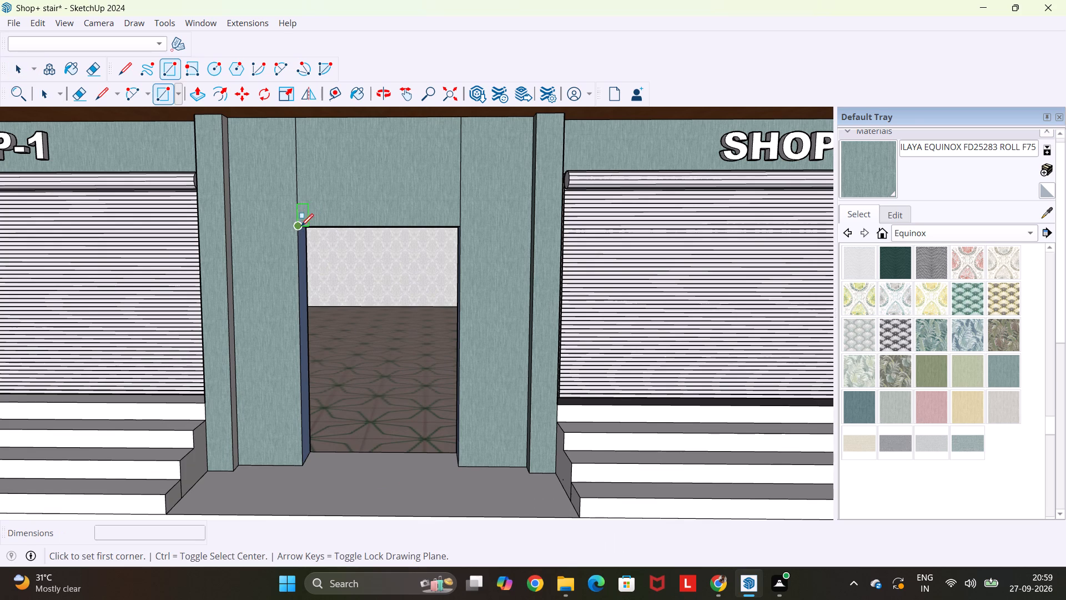
pyautogui.click(298, 222)
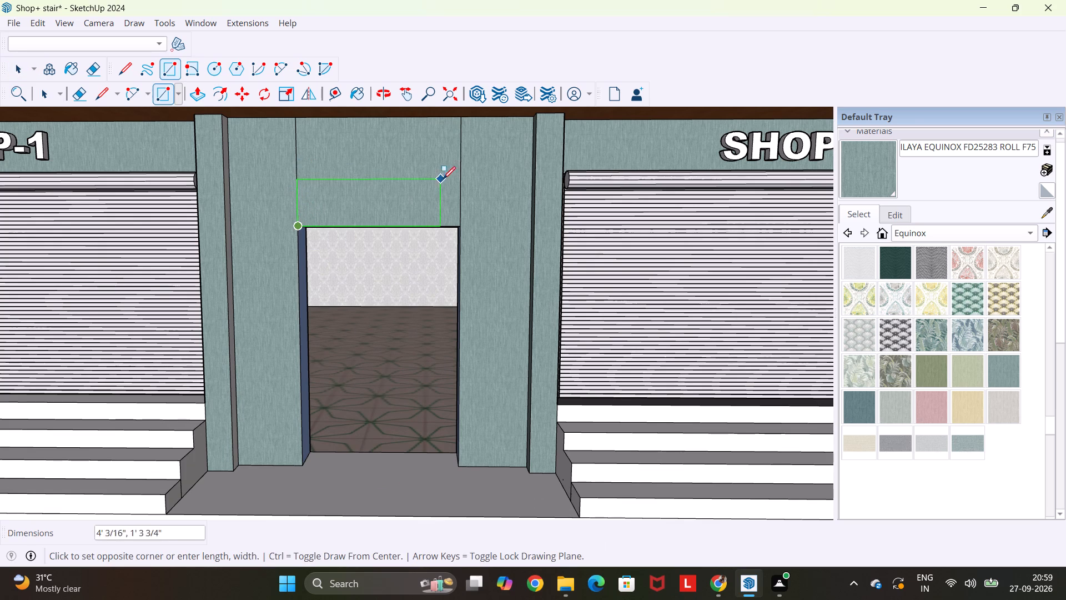
pyautogui.click(461, 174)
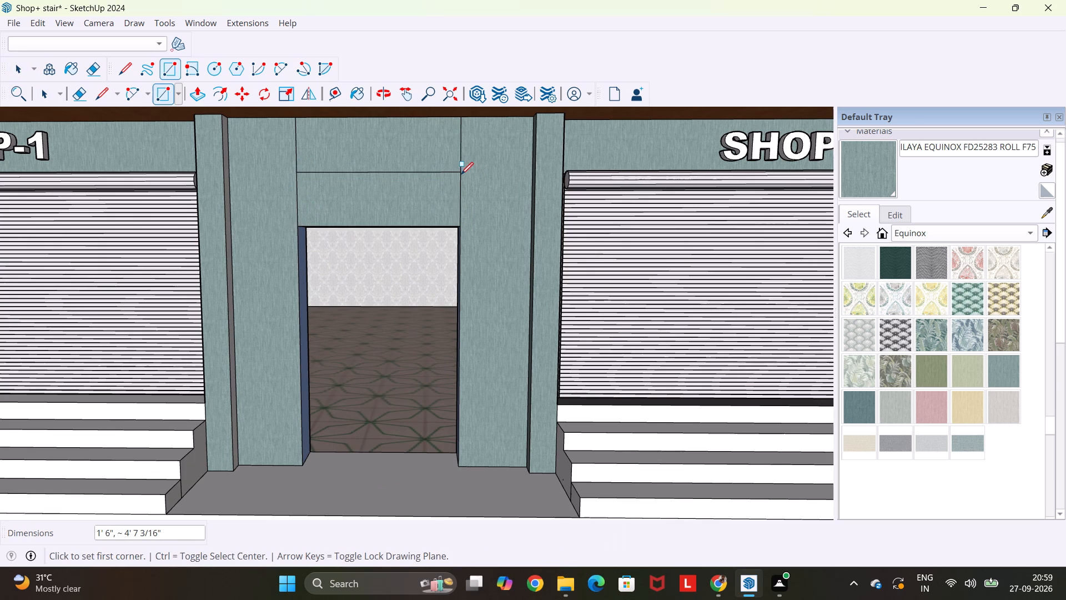
# Delete the two stacked faces inside the rectangle and the edge along the top of the entrance opening.
pyautogui.press('space')
pyautogui.click(411, 187)
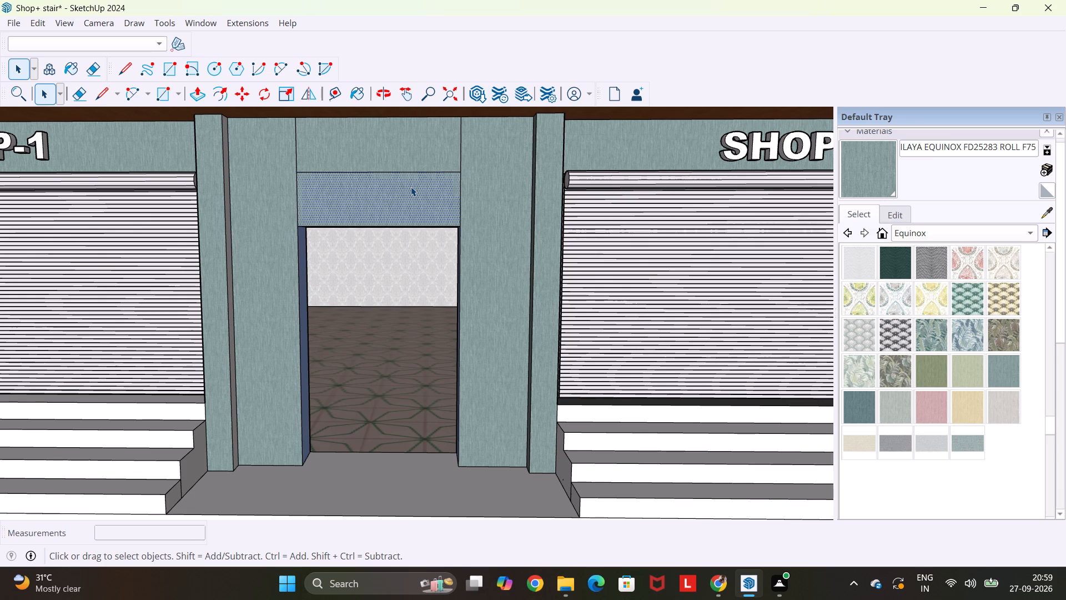
pyautogui.press('Delete')
pyautogui.click(411, 187)
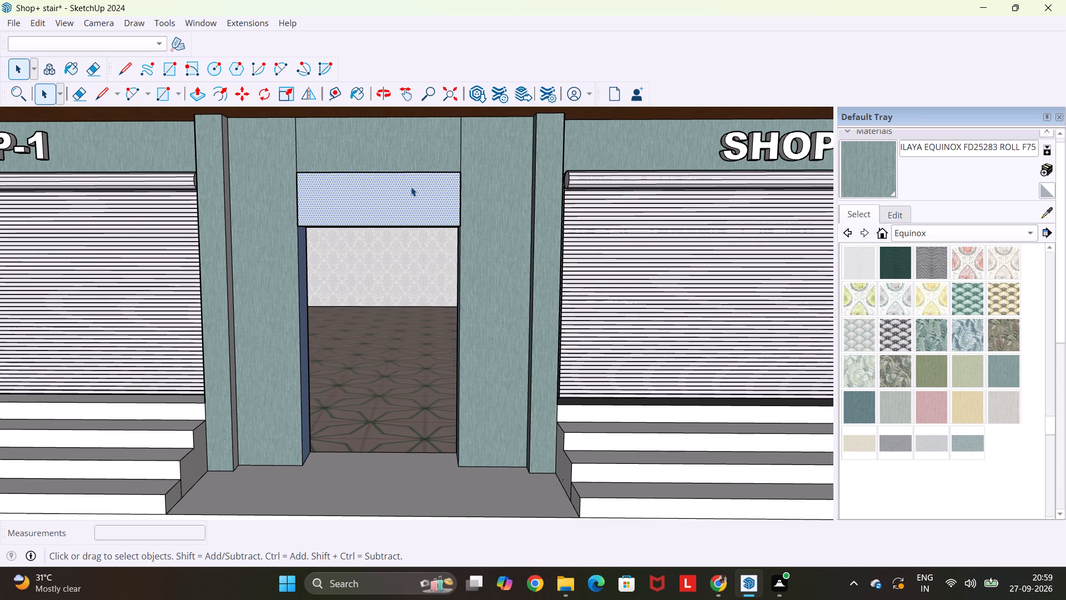
pyautogui.press('Delete')
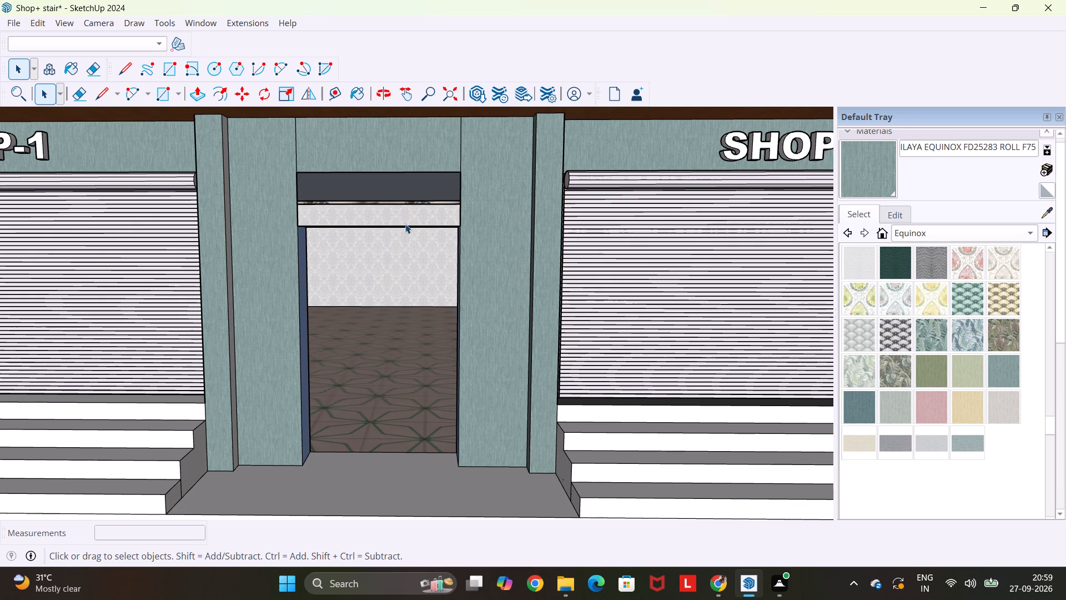
pyautogui.click(405, 224)
pyautogui.click(406, 227)
pyautogui.press('Delete')
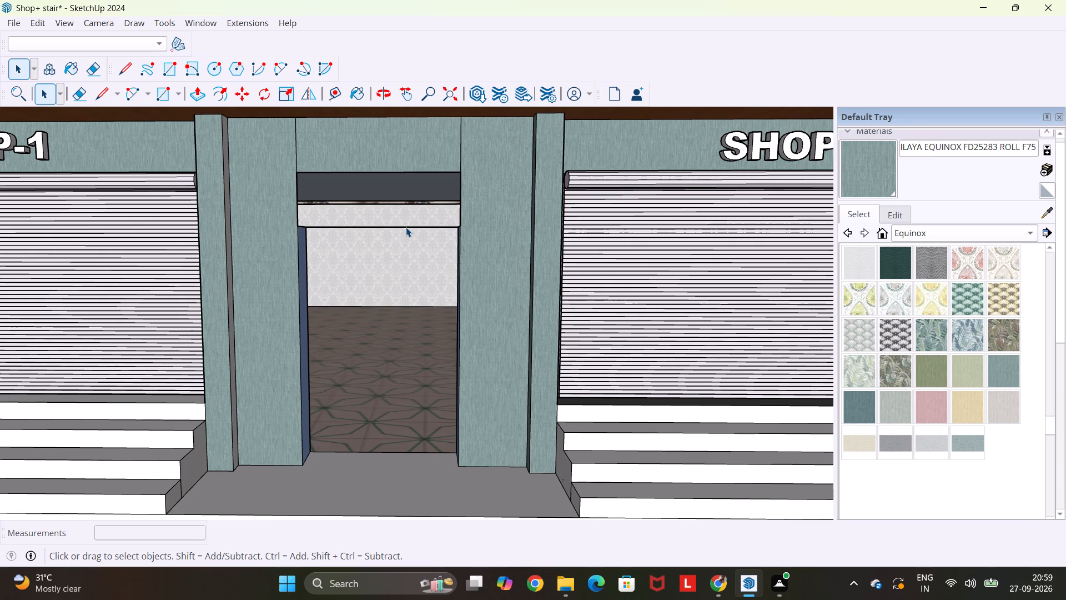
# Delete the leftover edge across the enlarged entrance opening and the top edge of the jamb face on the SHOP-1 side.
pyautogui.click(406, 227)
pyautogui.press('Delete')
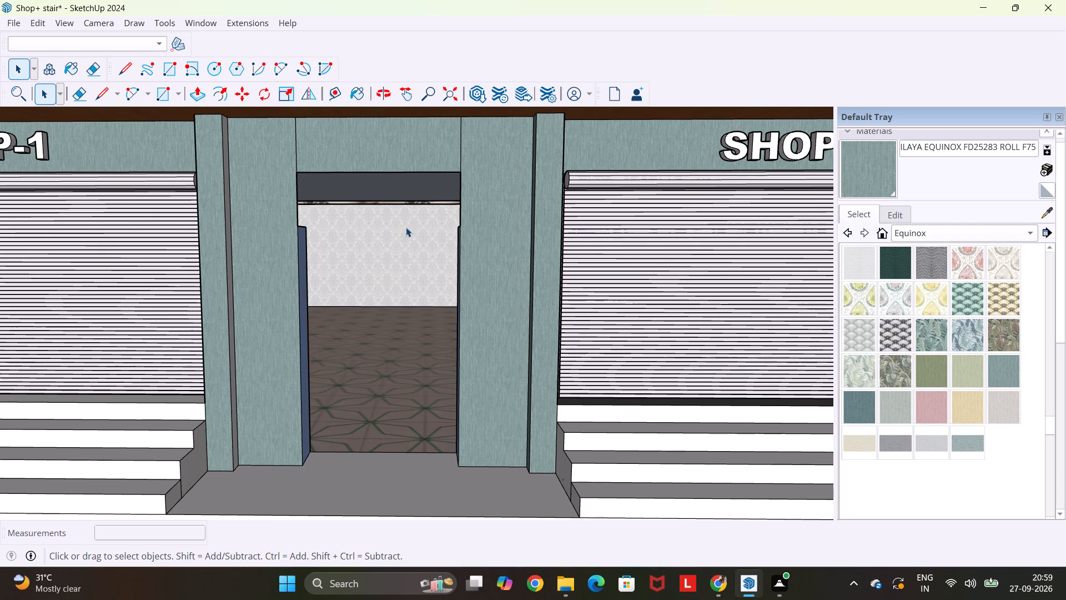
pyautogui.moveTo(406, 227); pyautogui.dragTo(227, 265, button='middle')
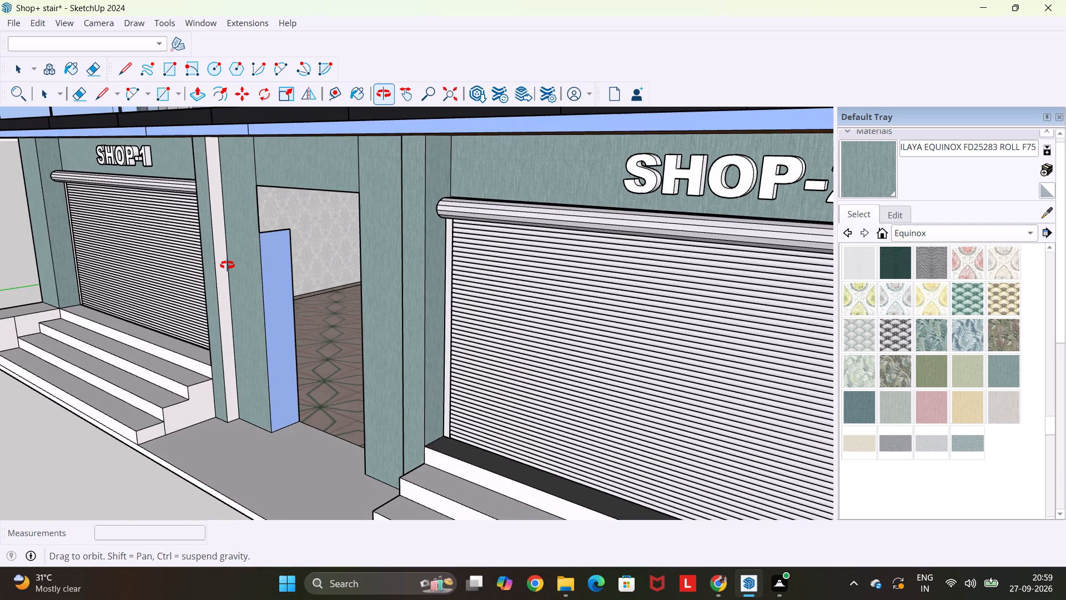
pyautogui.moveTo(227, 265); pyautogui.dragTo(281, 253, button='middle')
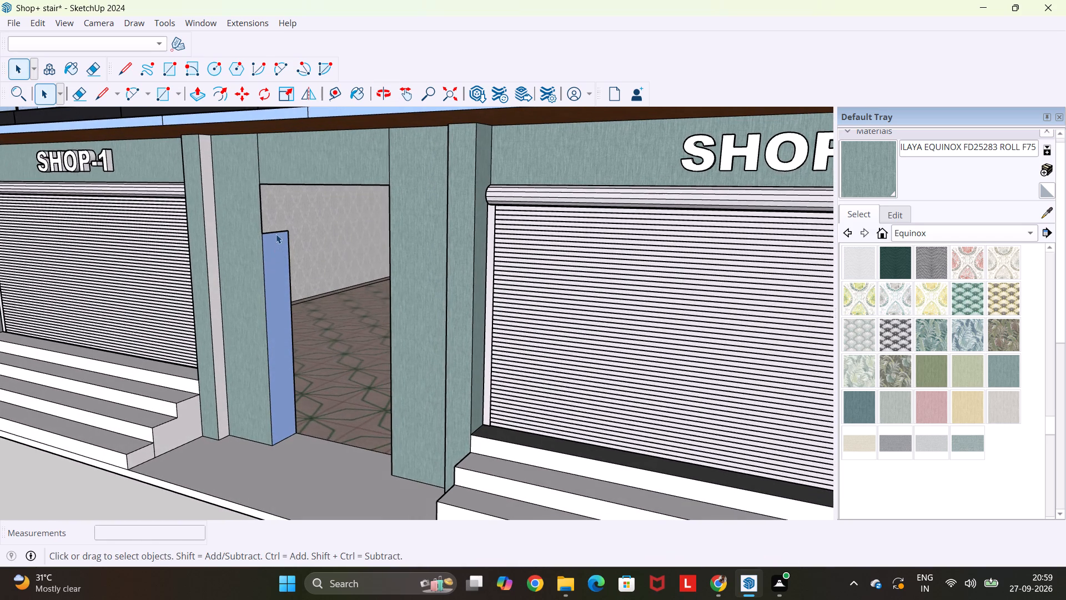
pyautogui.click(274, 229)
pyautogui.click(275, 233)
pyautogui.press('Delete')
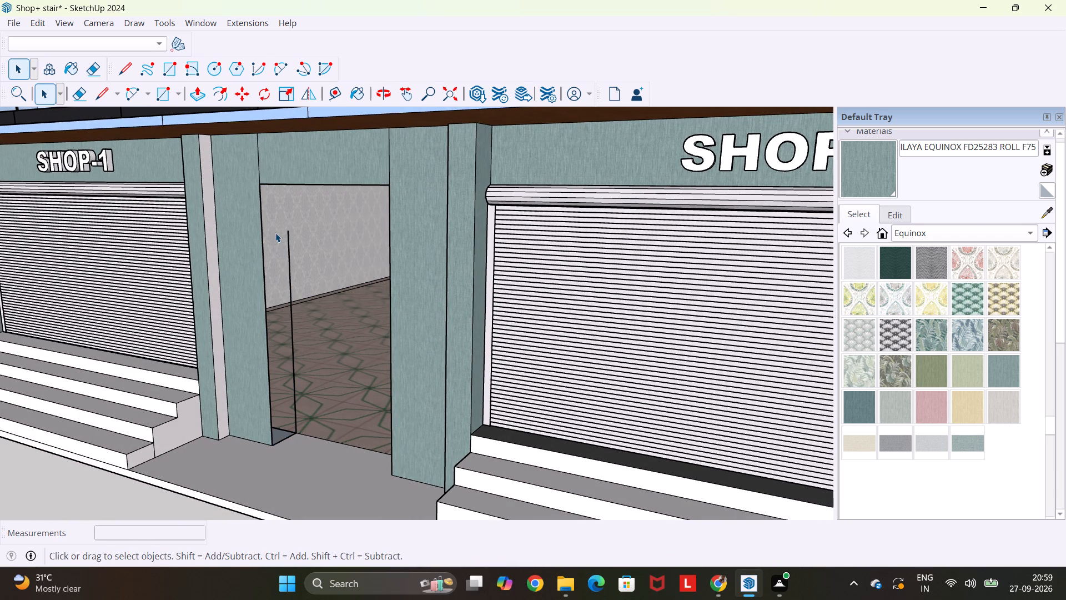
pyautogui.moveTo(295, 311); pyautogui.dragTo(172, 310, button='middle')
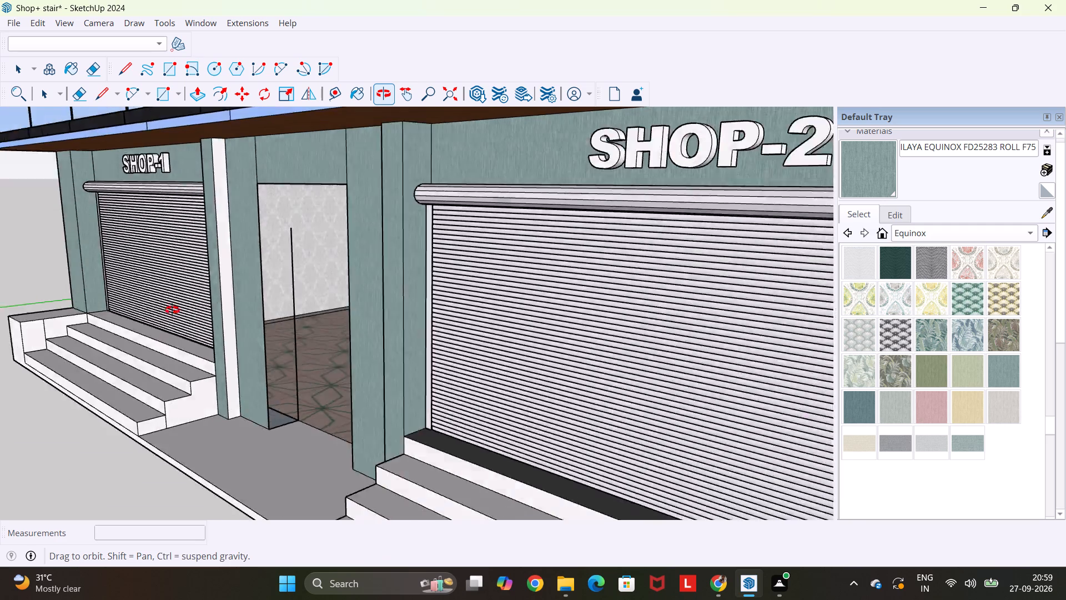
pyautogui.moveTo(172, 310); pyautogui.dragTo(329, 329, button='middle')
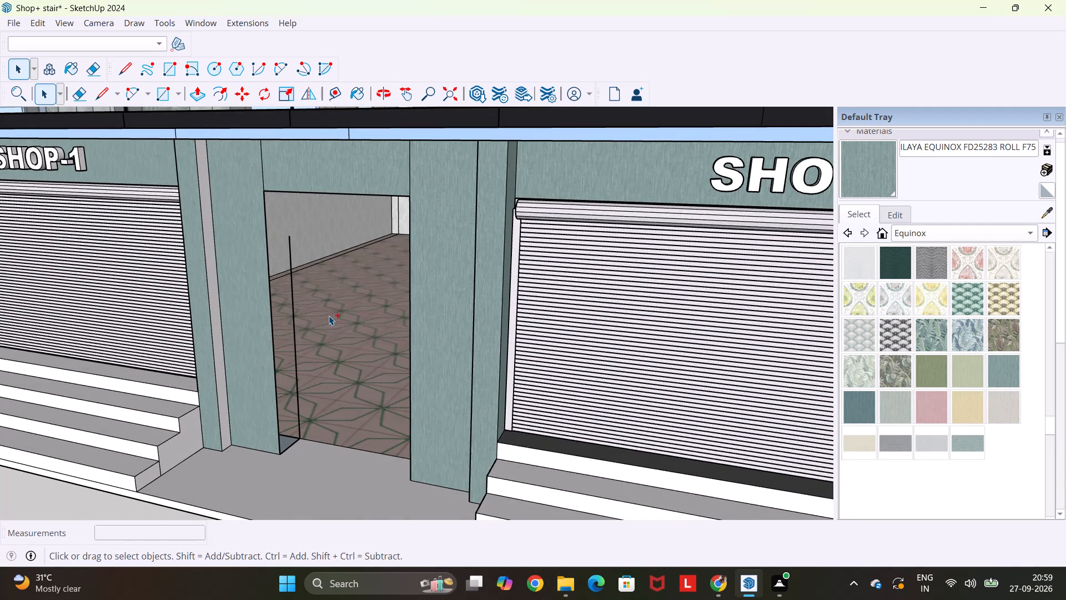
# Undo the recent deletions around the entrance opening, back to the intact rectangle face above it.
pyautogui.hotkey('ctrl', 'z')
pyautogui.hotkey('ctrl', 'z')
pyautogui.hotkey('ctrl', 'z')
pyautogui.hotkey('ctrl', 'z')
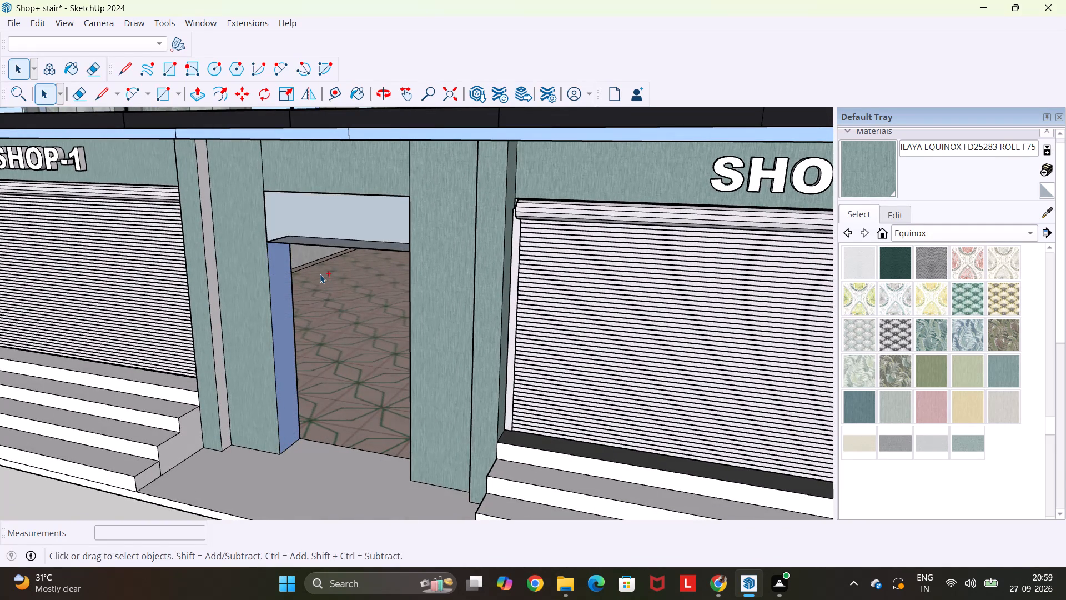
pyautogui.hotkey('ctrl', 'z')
# Delete the rectangle face above the entrance, the soffit and rear face behind it, and the edge left across the opening.
pyautogui.click(327, 197)
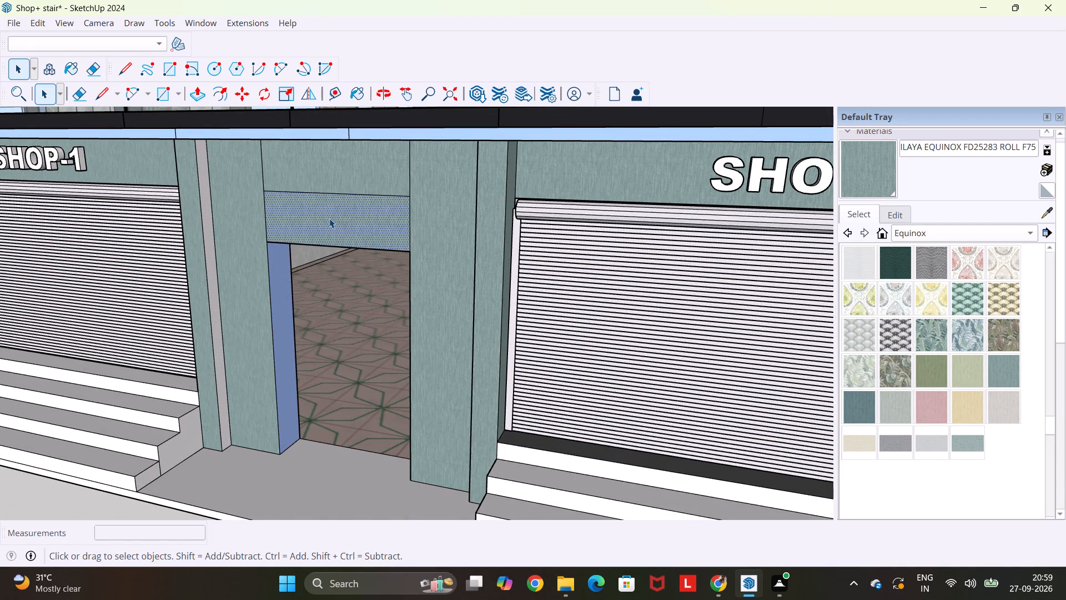
pyautogui.click(329, 218)
pyautogui.press('Delete')
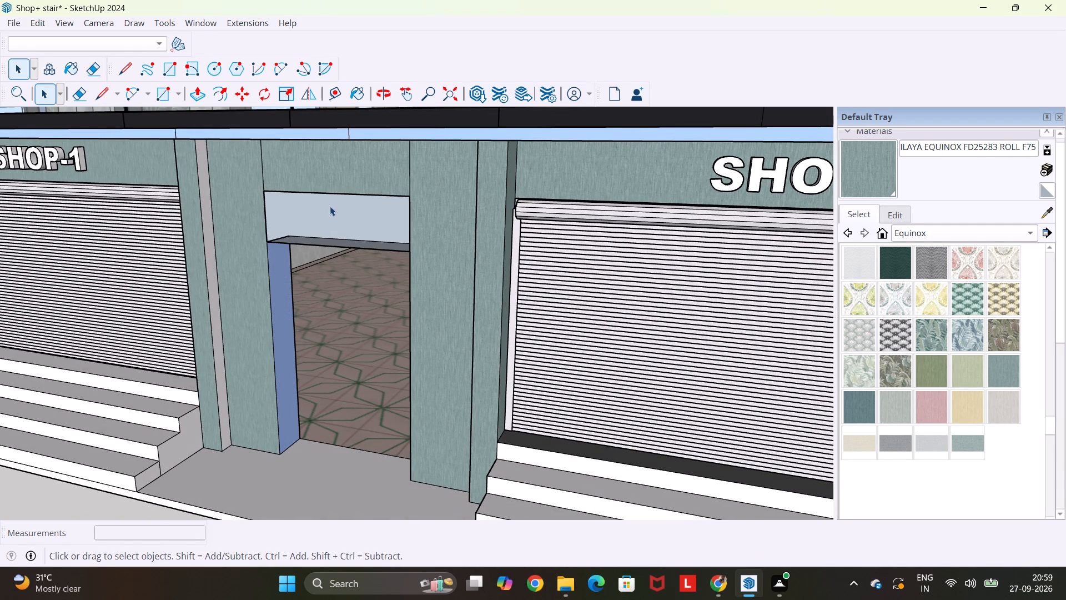
pyautogui.moveTo(332, 214); pyautogui.dragTo(369, 289, button='middle')
pyautogui.scroll(4, 369, 289)
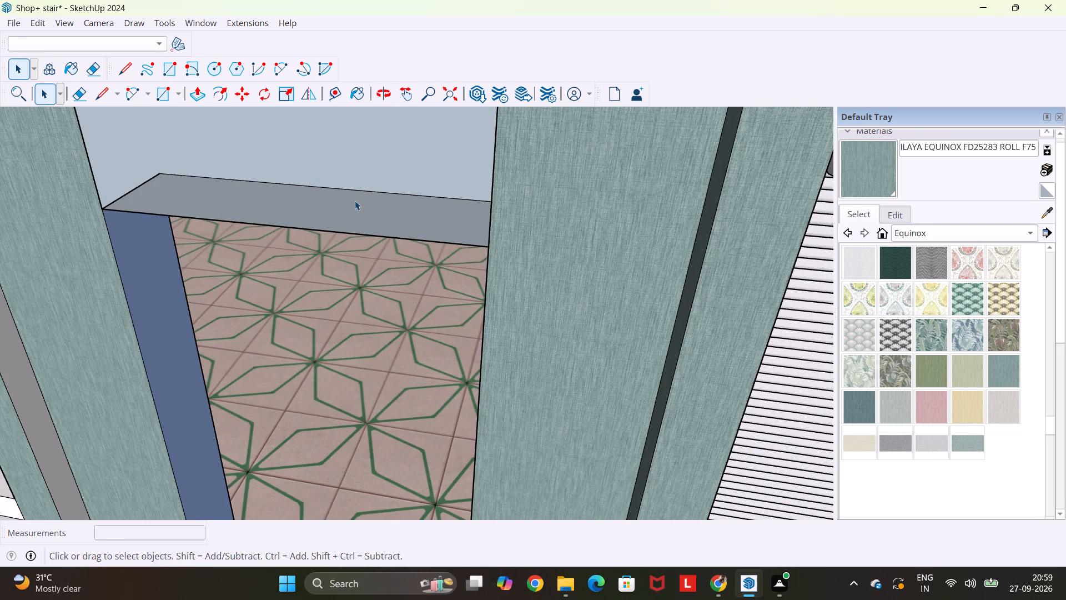
pyautogui.click(355, 199)
pyautogui.press('Delete')
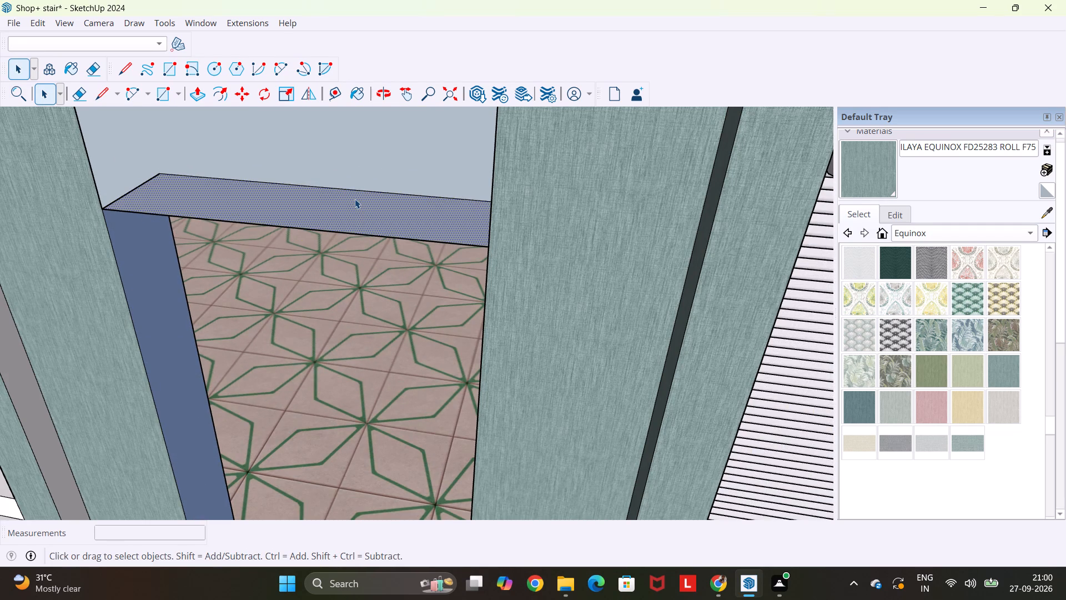
pyautogui.click(353, 188)
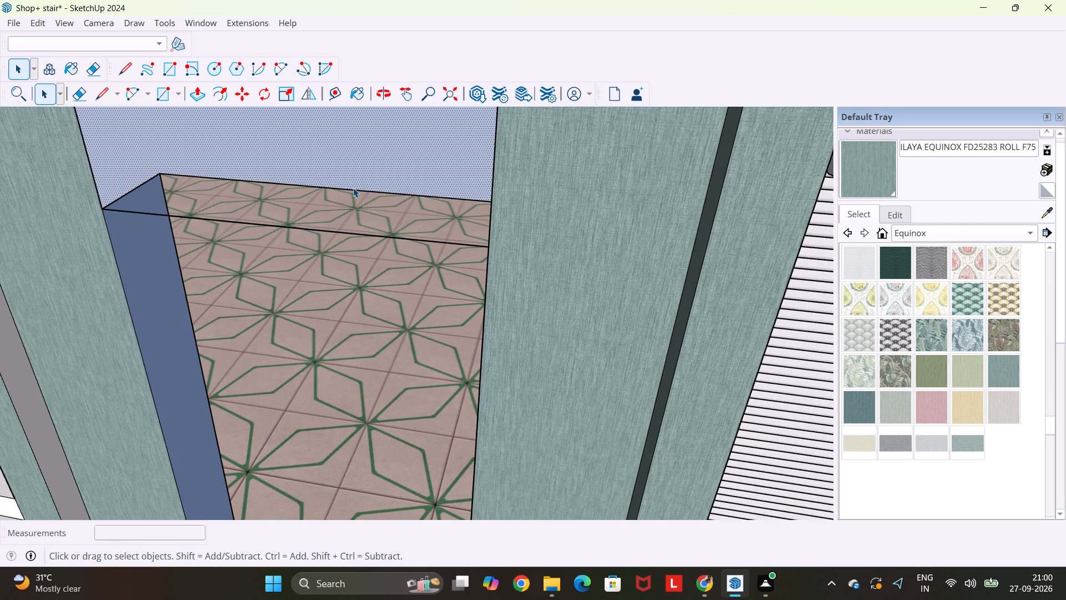
pyautogui.click(353, 191)
pyautogui.press('Delete')
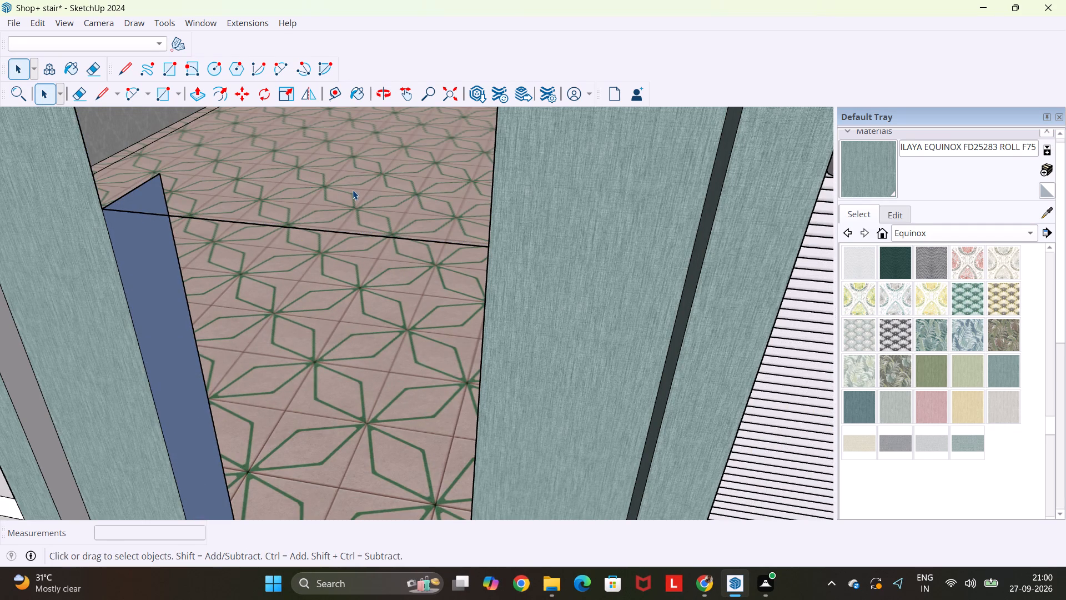
pyautogui.click(347, 233)
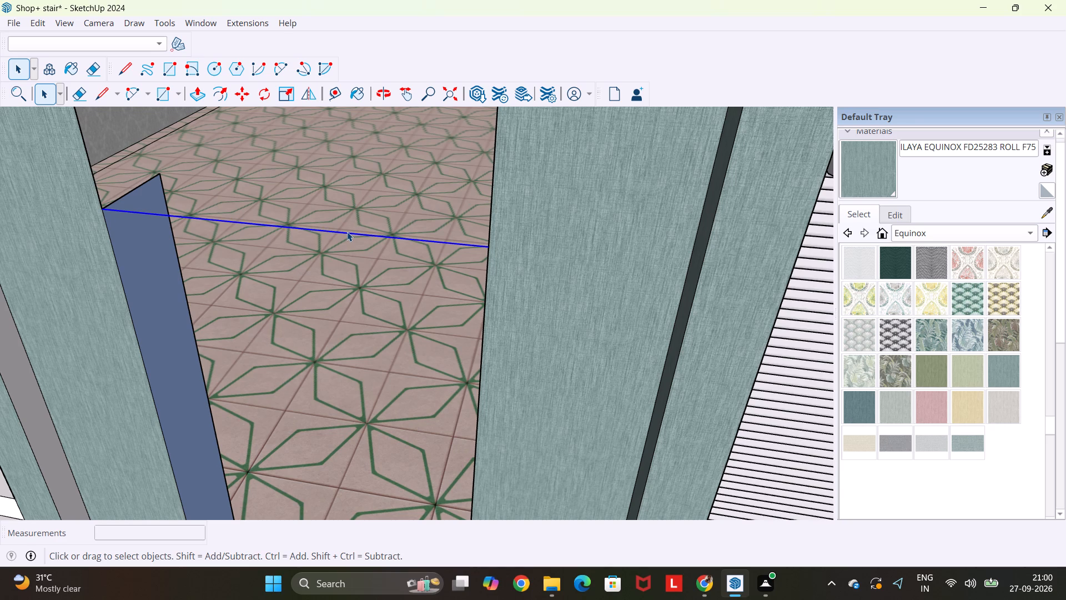
pyautogui.press('Delete')
# Delete the top edge and vertical inner edge of the entrance jamb on the SHOP-1 side.
pyautogui.click(124, 196)
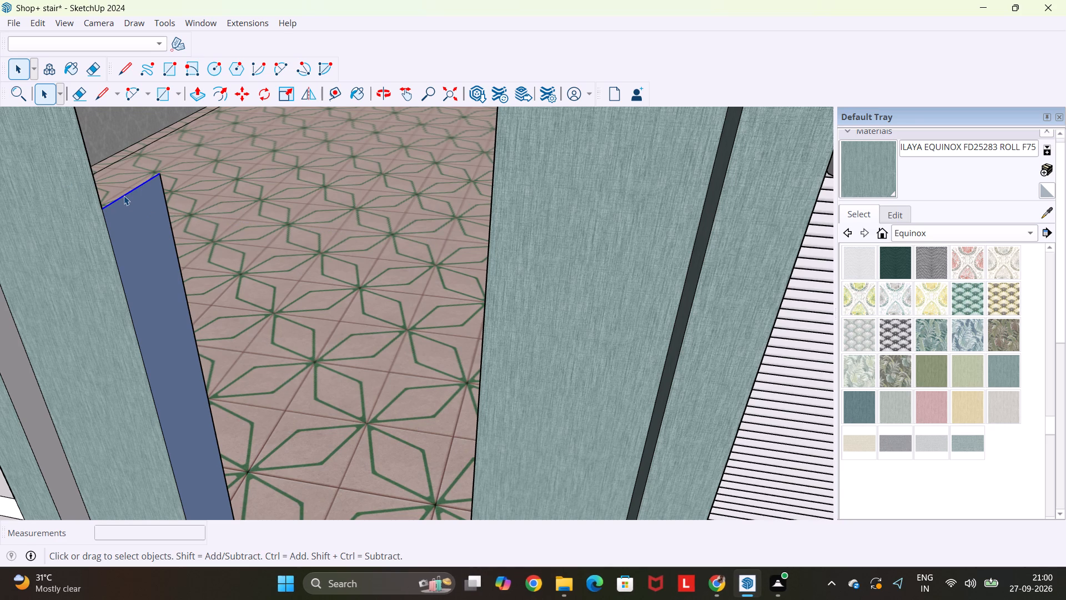
pyautogui.press('Delete')
pyautogui.press('Delete')
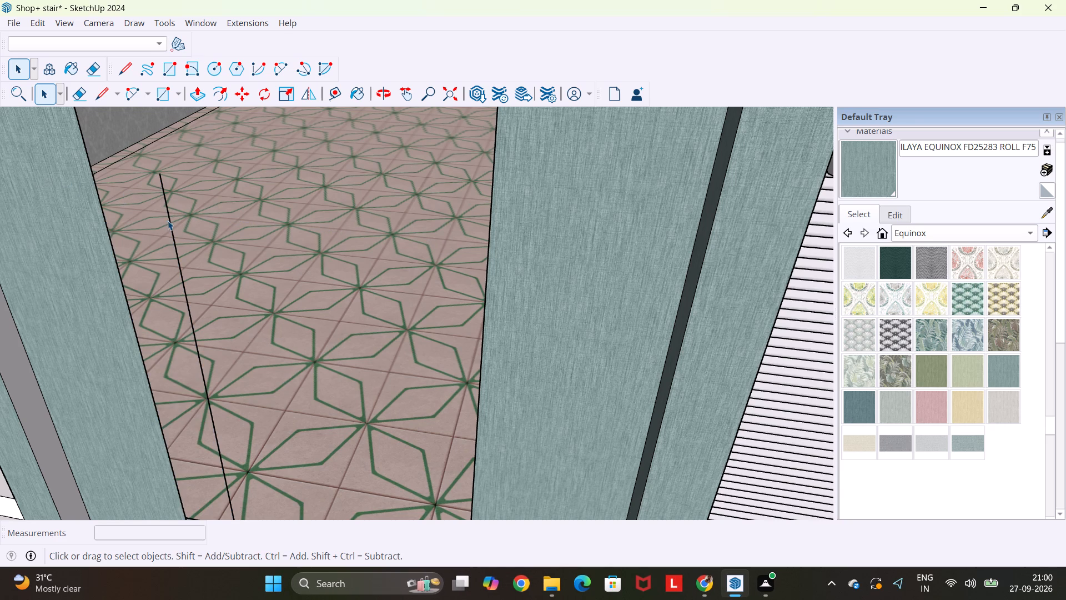
pyautogui.click(171, 222)
pyautogui.press('Delete')
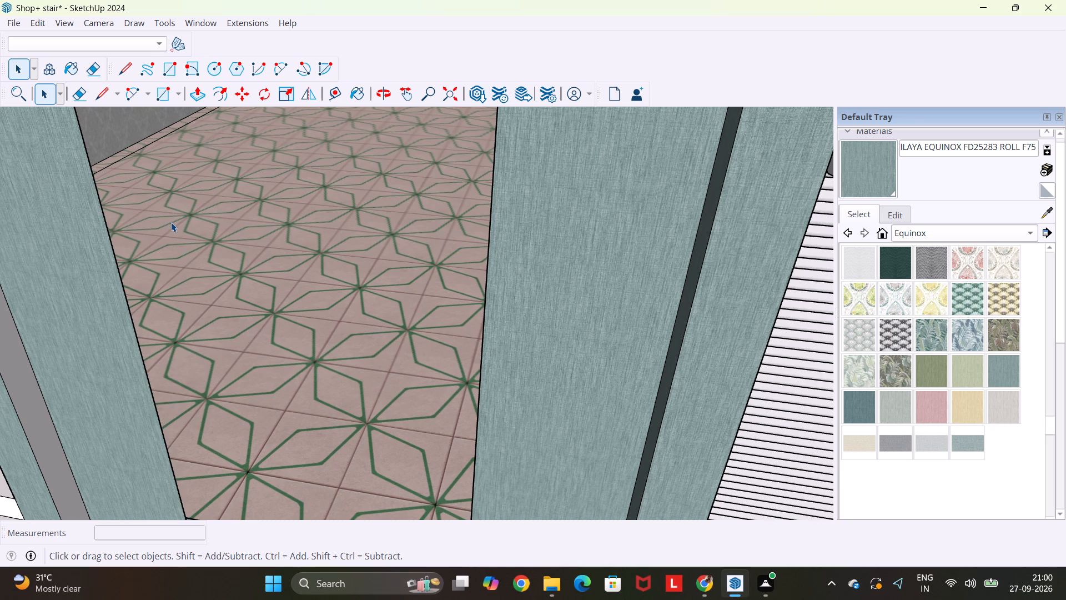
# Delete the top edge and vertical inner edge of the entrance jamb on the SHOP-2 side.
pyautogui.scroll(-3, 171, 222)
pyautogui.moveTo(201, 227); pyautogui.dragTo(466, 218, button='middle')
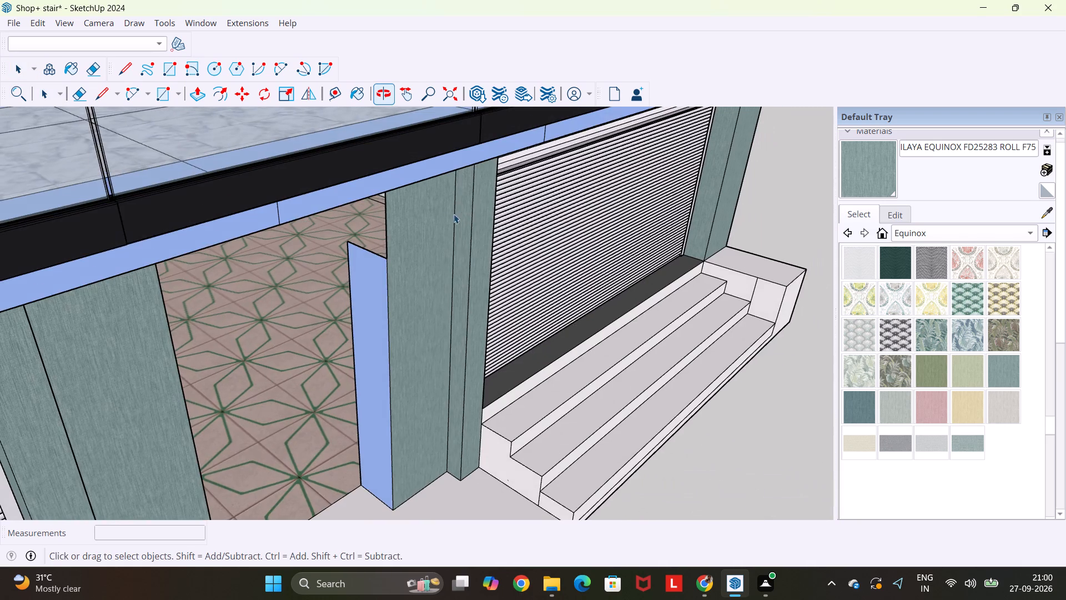
pyautogui.scroll(2, 428, 219)
pyautogui.click(366, 254)
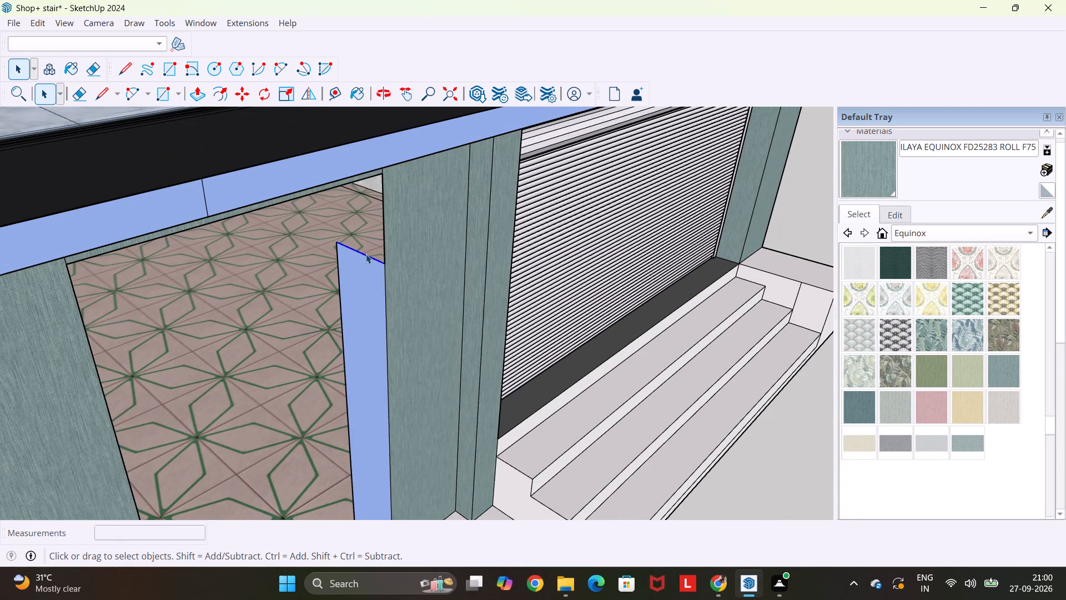
pyautogui.press('Delete')
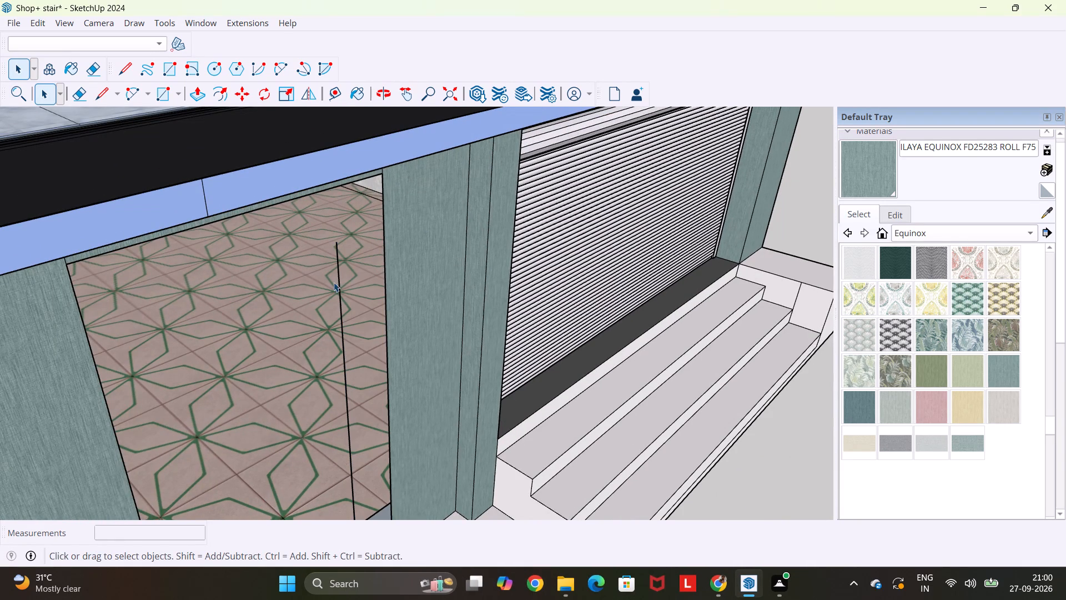
pyautogui.click(338, 283)
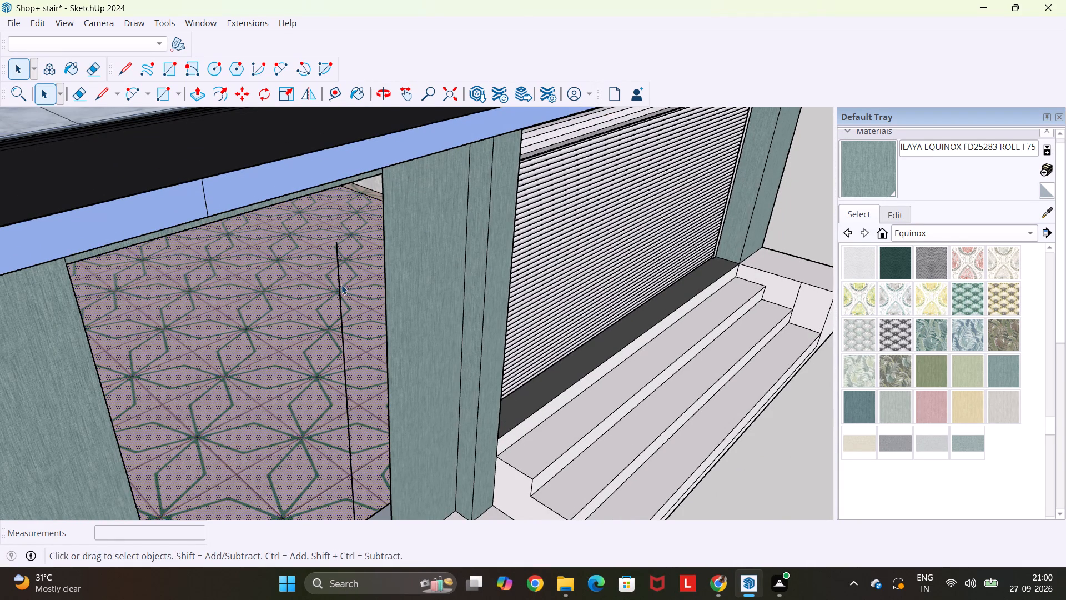
pyautogui.click(338, 289)
pyautogui.press('Delete')
# Draw a line about 9' 3" long across the lower entrance opening, from the SHOP-1 pillar to the SHOP-2 pillar.
pyautogui.scroll(-3, 346, 303)
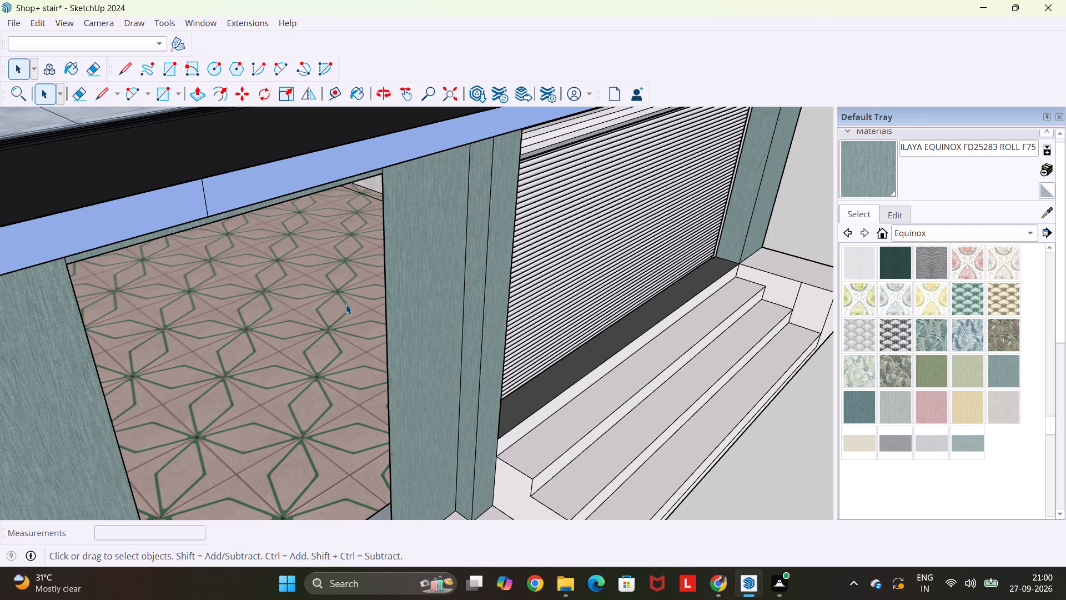
pyautogui.scroll(-3, 346, 304)
pyautogui.moveTo(364, 424); pyautogui.dragTo(230, 326, button='middle')
pyautogui.scroll(4, 230, 326)
pyautogui.press('l')
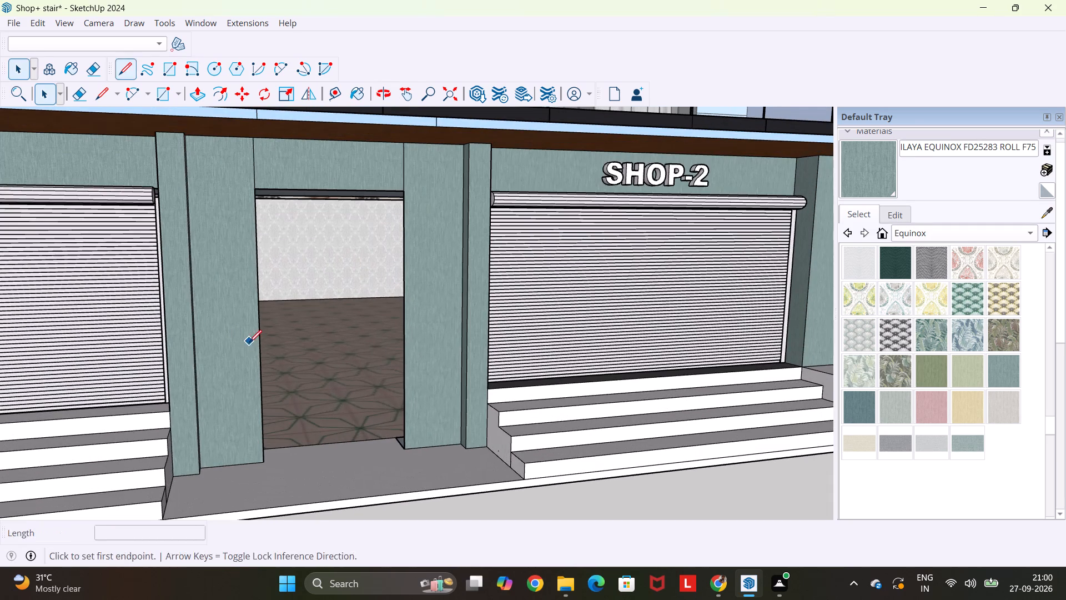
pyautogui.scroll(8, 170, 403)
pyautogui.click(174, 421)
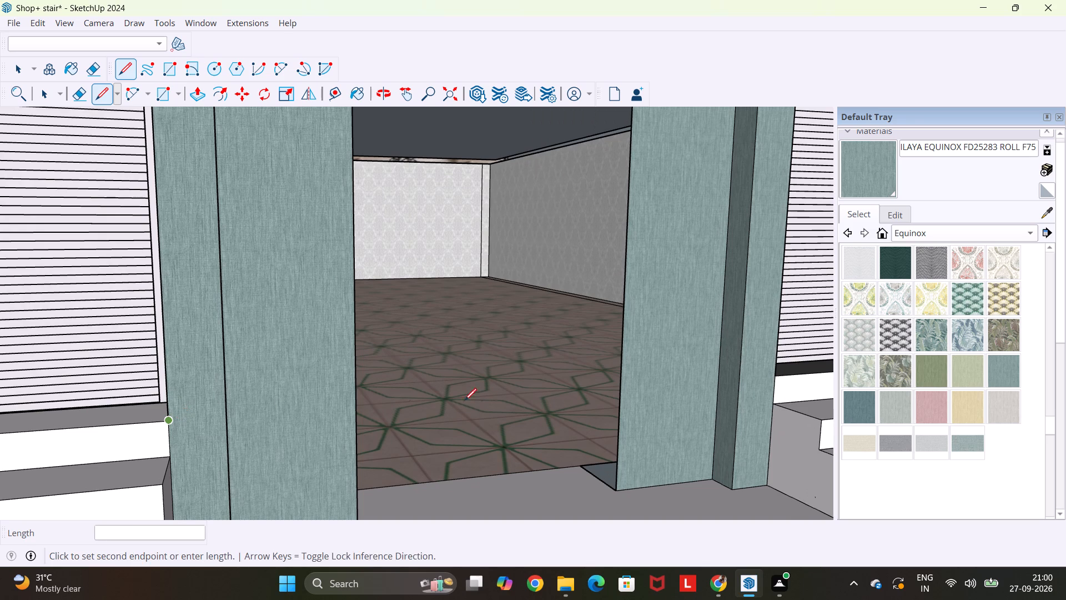
pyautogui.click(738, 379)
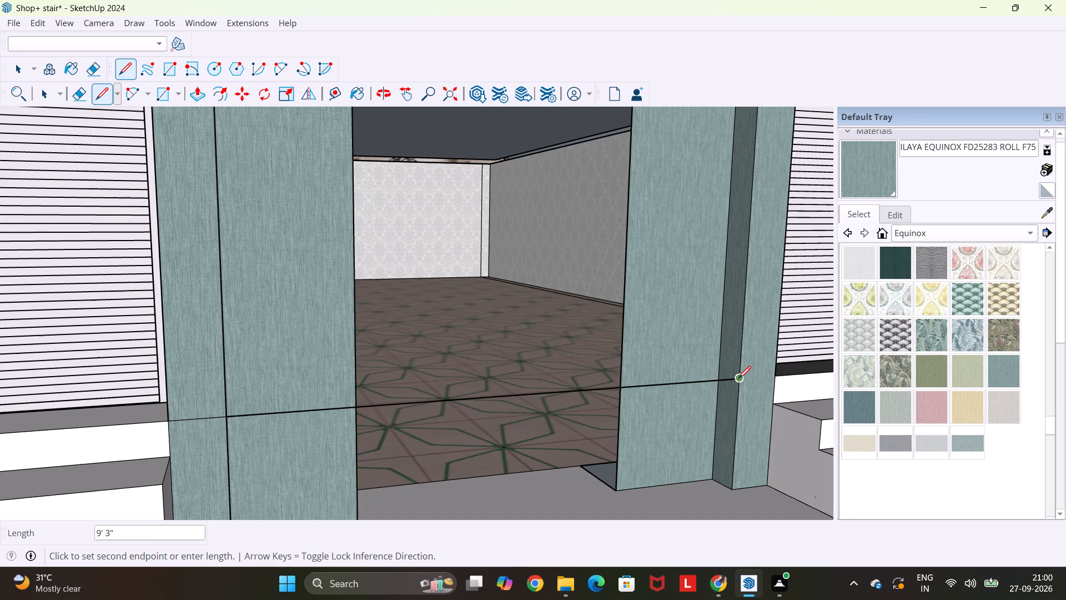
pyautogui.press('Escape')
pyautogui.press('space')
# Switch to File Explorer, pick the door model file Doors+(6).skp in the Downloads folder, and return to the SketchUp model.
pyautogui.moveTo(738, 378); pyautogui.dragTo(587, 366, button='middle')
pyautogui.scroll(-6, 588, 366)
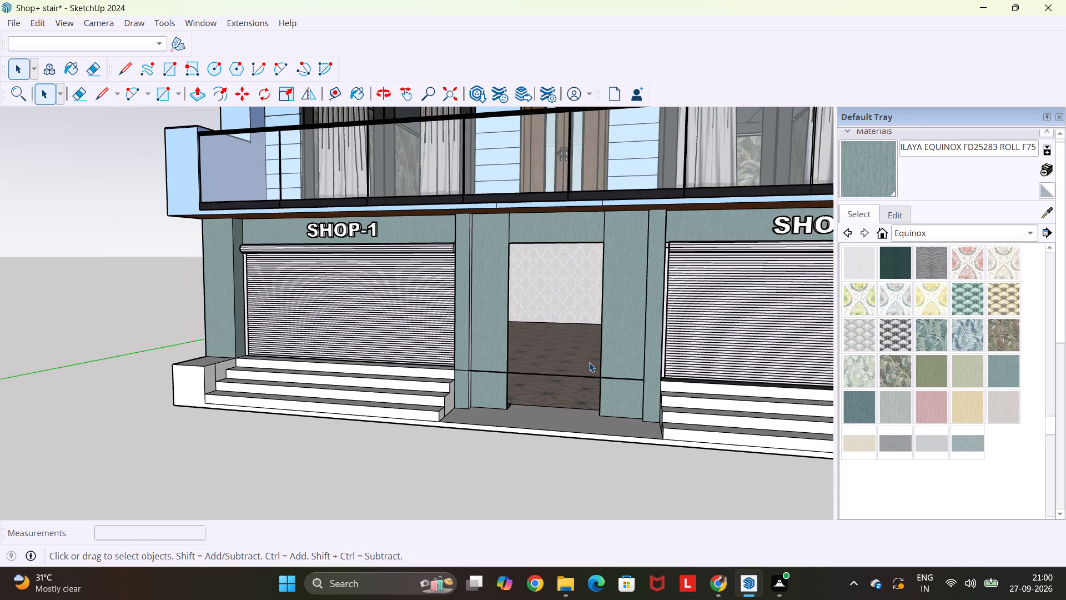
pyautogui.scroll(-1, 589, 362)
pyautogui.click(569, 585)
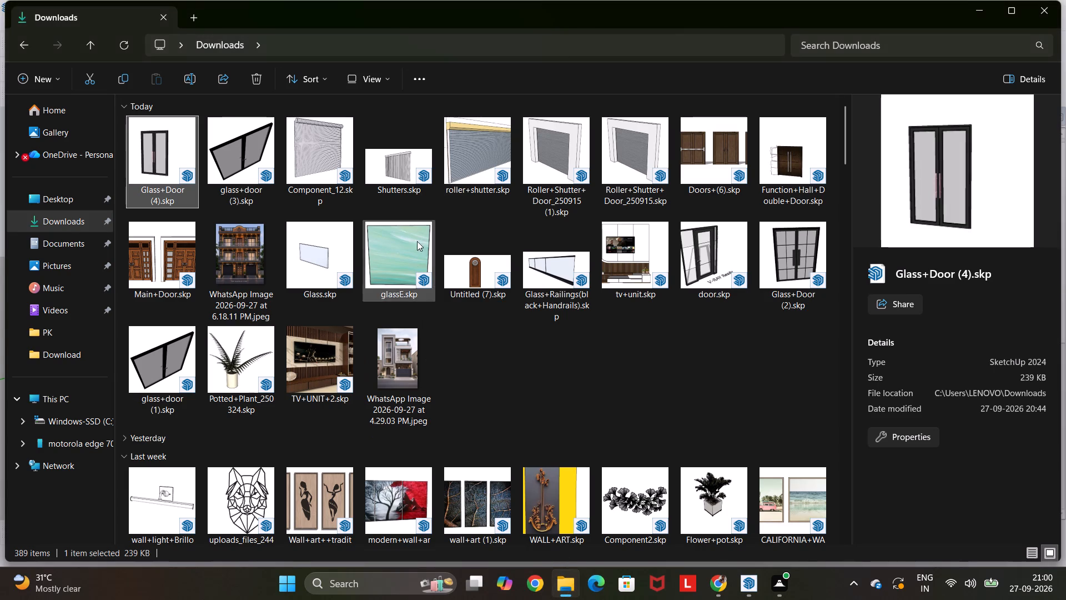
pyautogui.click(722, 149)
pyautogui.rightClick(720, 159)
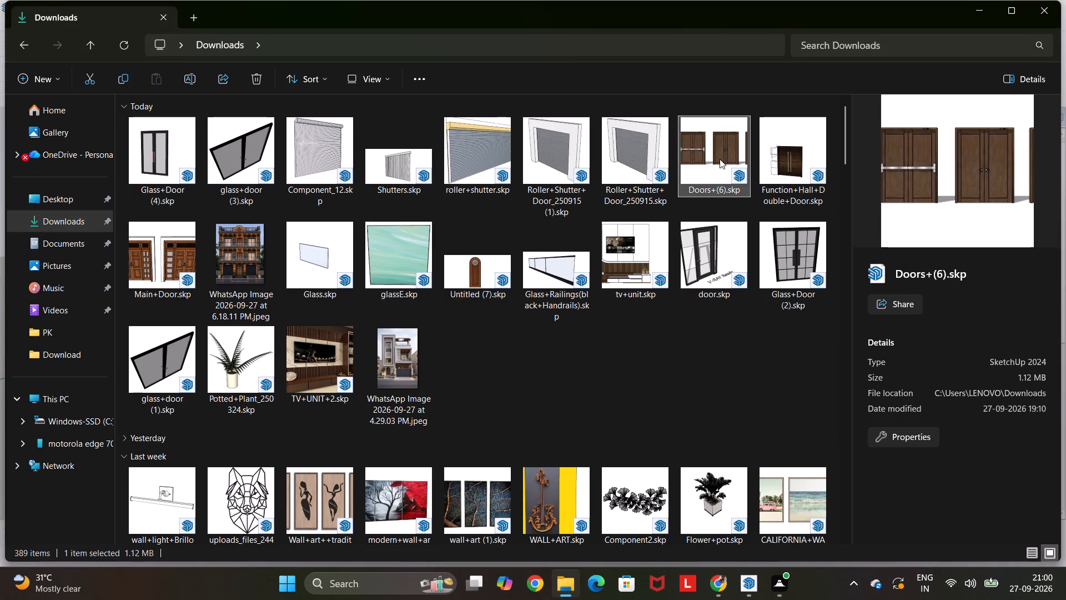
pyautogui.click(746, 209)
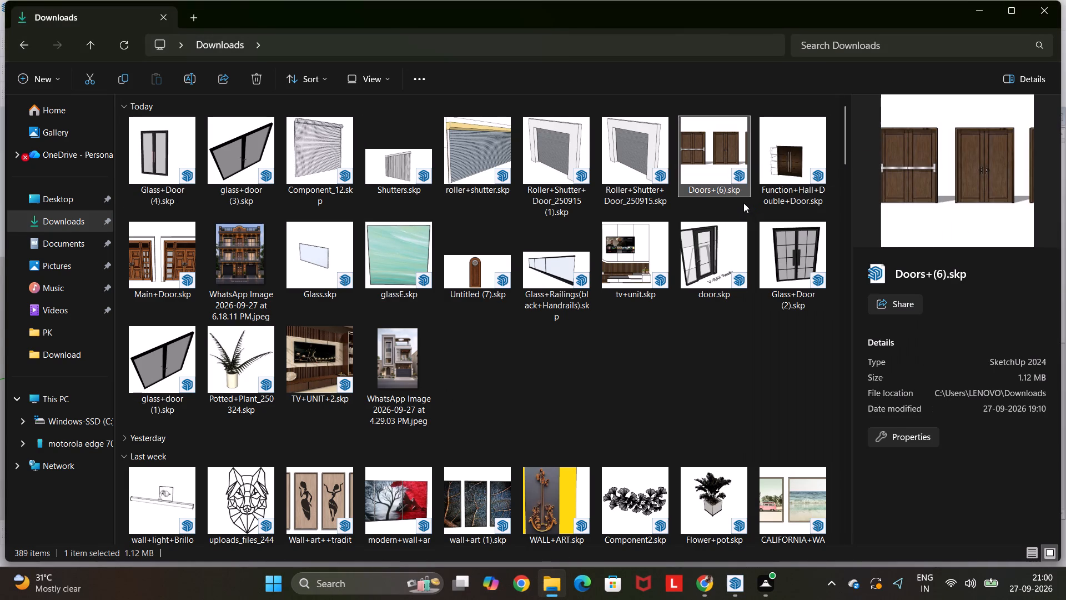
pyautogui.click(734, 581)
pyautogui.click(729, 584)
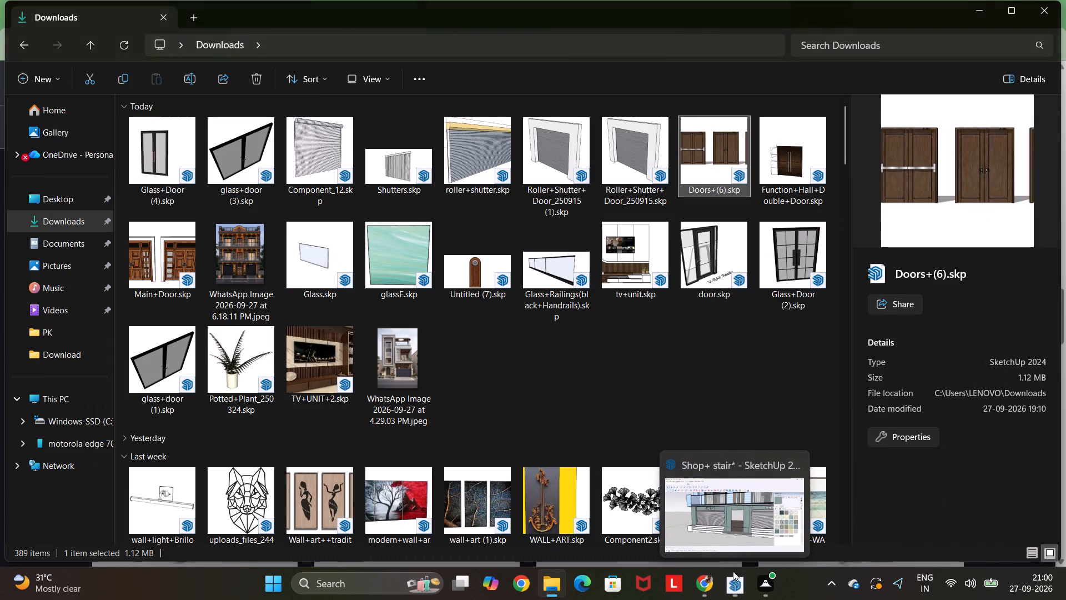
pyautogui.click(734, 581)
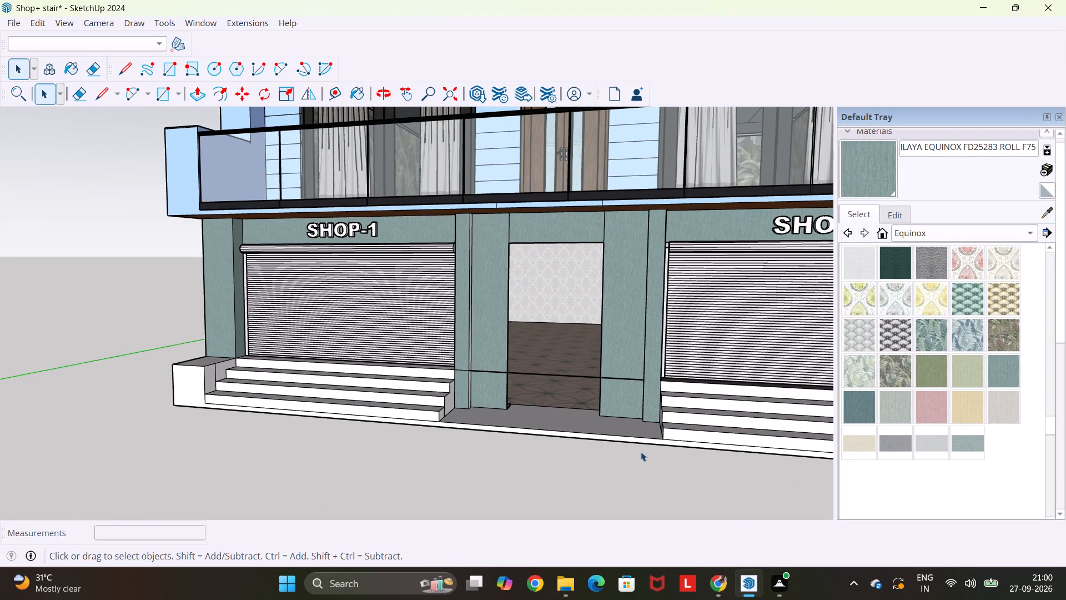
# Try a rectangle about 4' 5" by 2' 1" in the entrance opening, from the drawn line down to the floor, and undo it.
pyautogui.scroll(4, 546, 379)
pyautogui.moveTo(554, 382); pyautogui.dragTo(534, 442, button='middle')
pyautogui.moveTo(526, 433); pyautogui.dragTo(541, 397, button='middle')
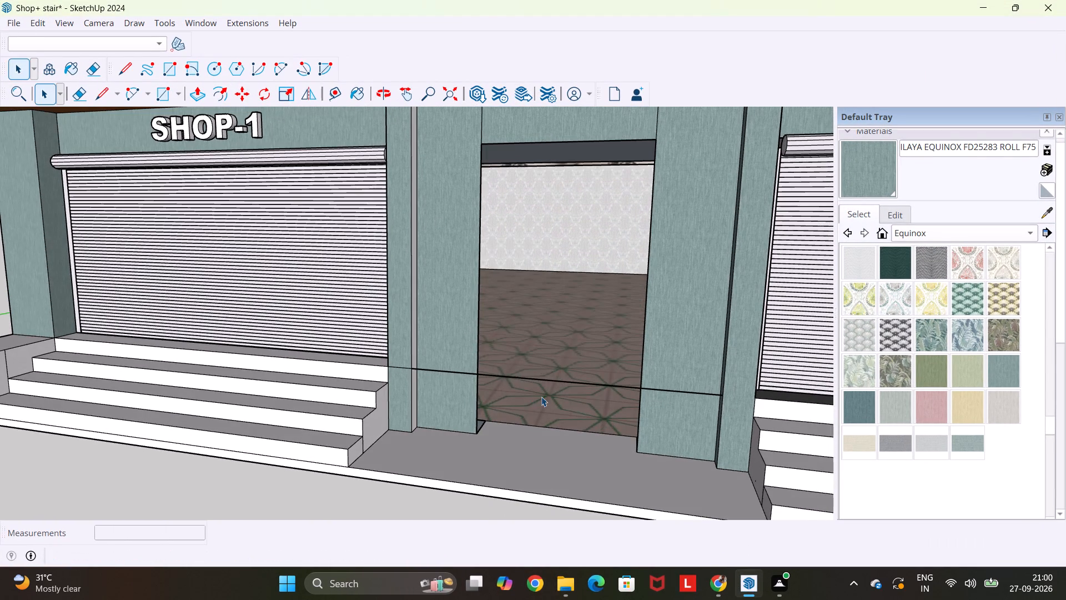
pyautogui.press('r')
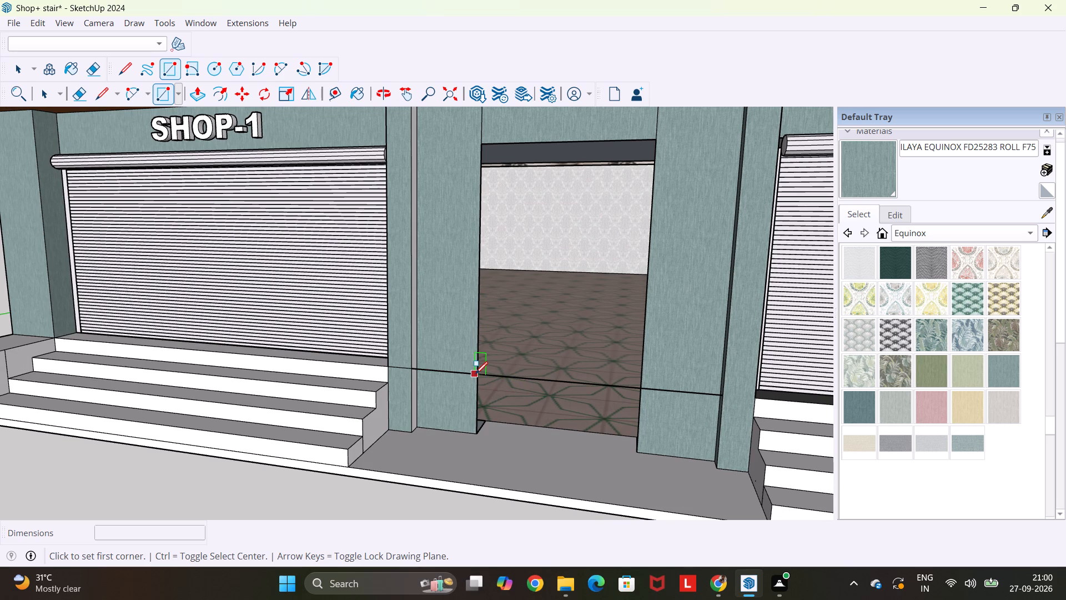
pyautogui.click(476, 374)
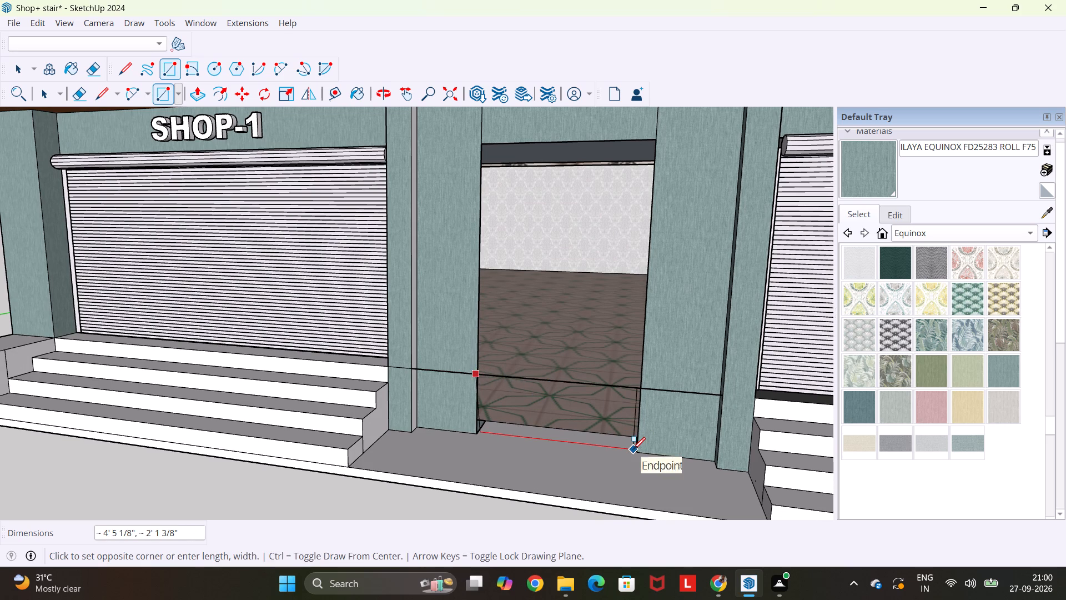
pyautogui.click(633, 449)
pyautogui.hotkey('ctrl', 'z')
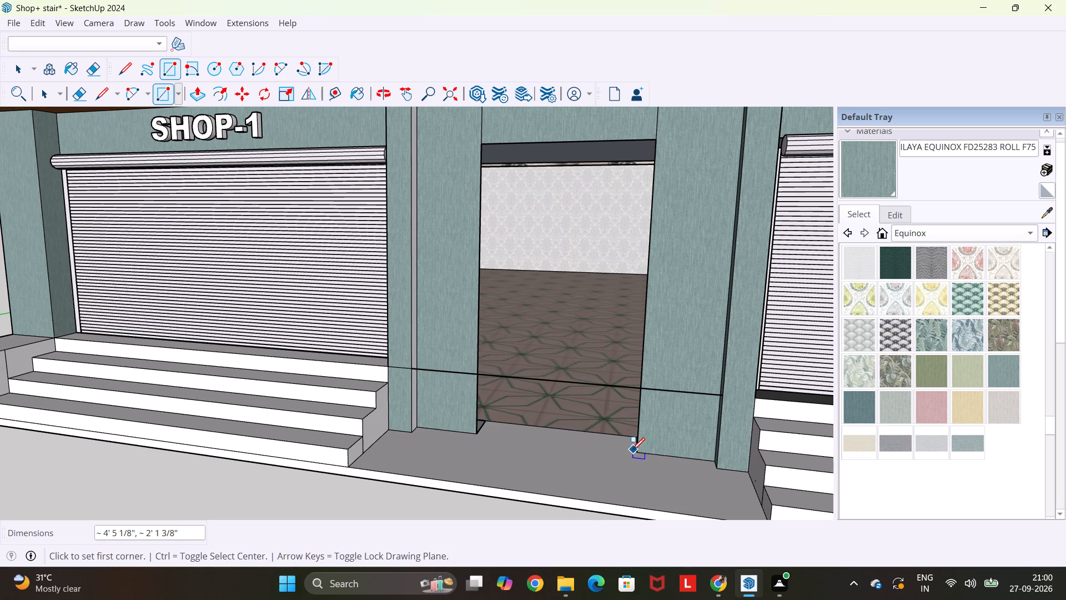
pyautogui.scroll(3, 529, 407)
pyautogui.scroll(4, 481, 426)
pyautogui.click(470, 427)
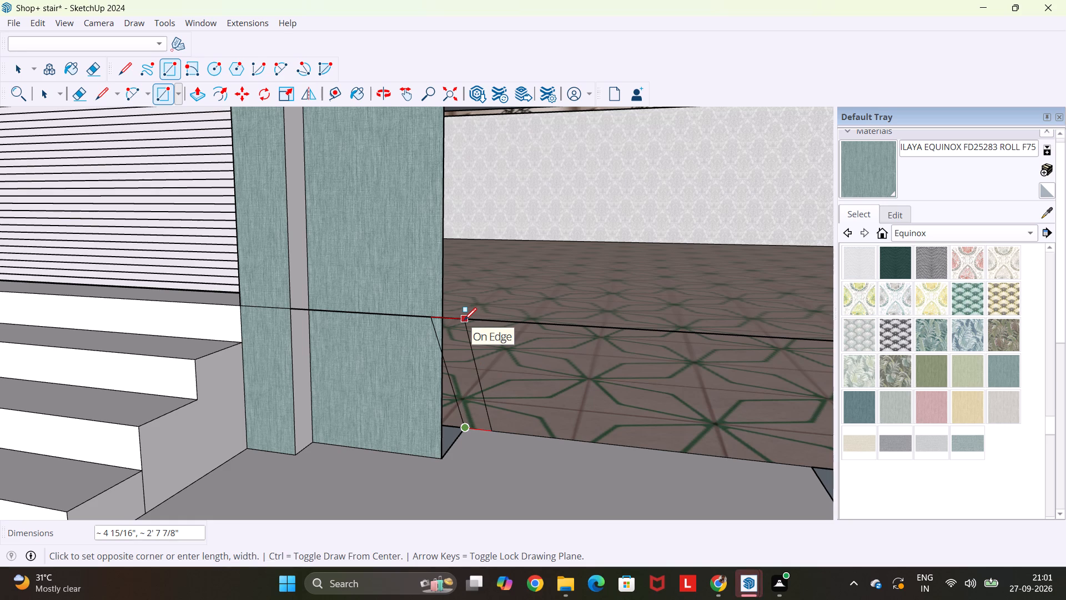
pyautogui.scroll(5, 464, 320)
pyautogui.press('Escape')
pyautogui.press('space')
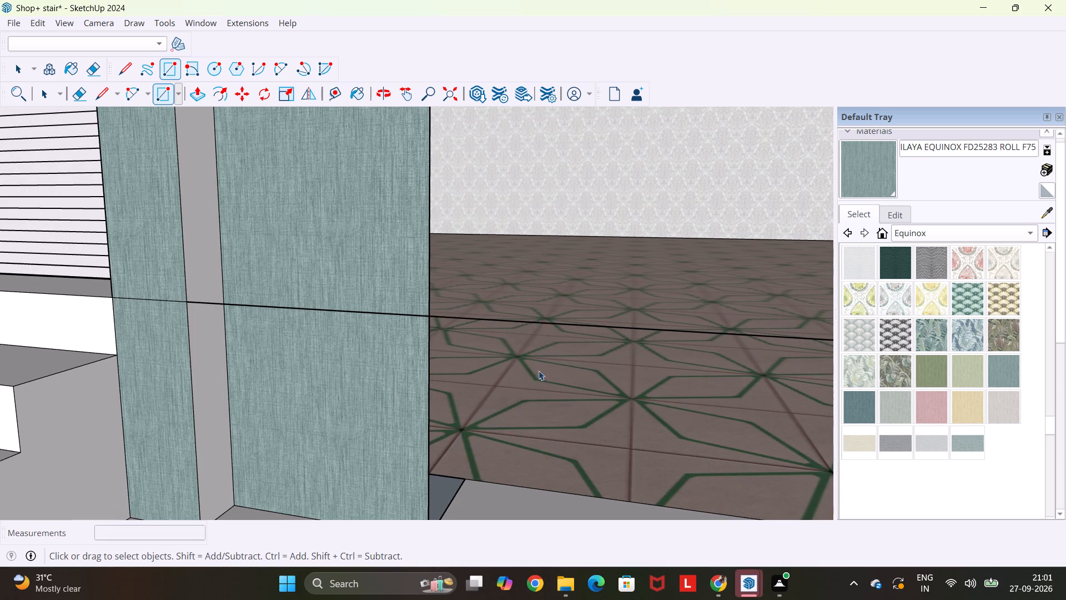
# Raise the landing surface in front of the ground-floor entrance by 2' with Push/Pull.
pyautogui.scroll(-10, 539, 373)
pyautogui.scroll(-4, 576, 431)
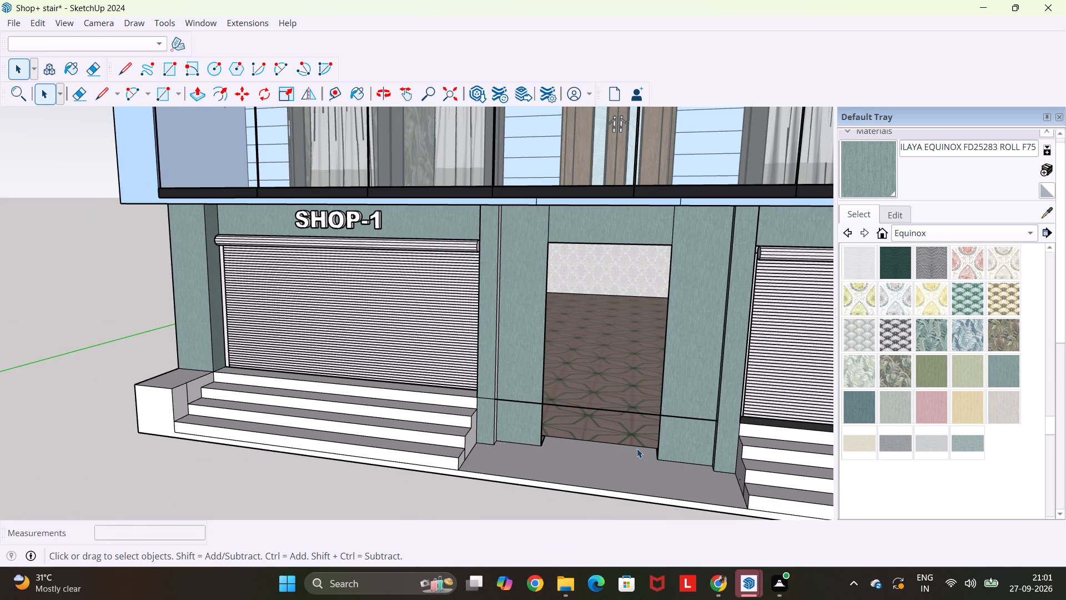
pyautogui.press('p')
pyautogui.scroll(6, 637, 453)
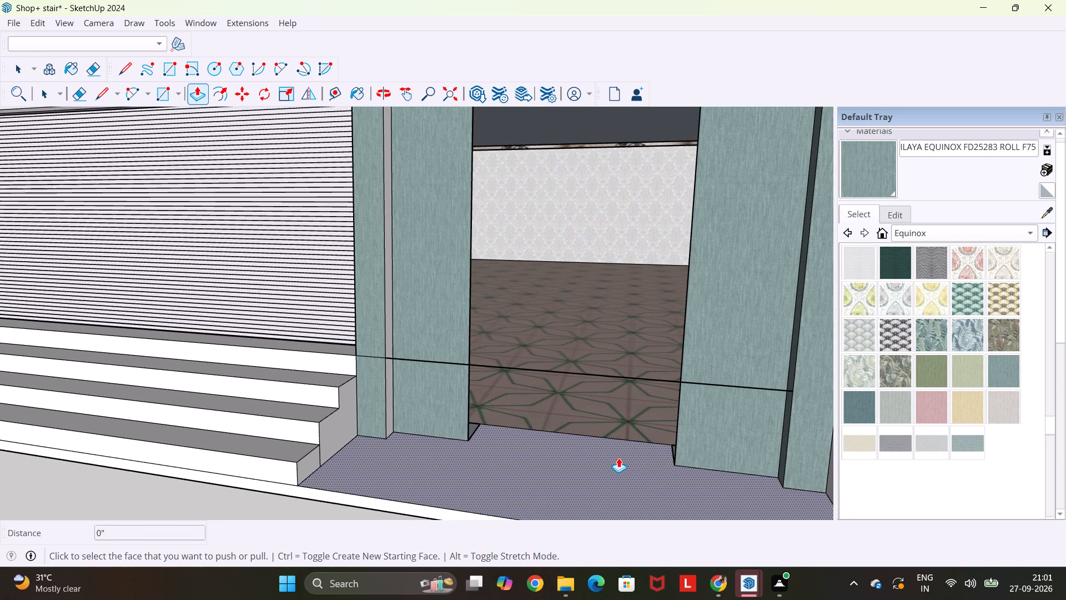
pyautogui.click(619, 458)
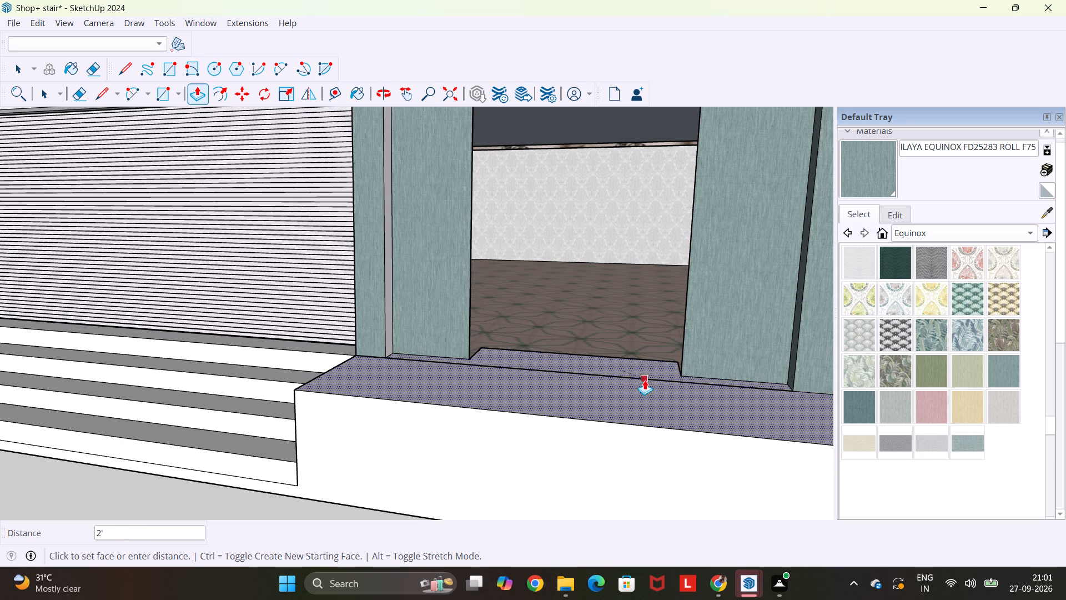
pyautogui.click(695, 387)
pyautogui.press('Escape')
pyautogui.press('space')
pyautogui.scroll(-3, 695, 387)
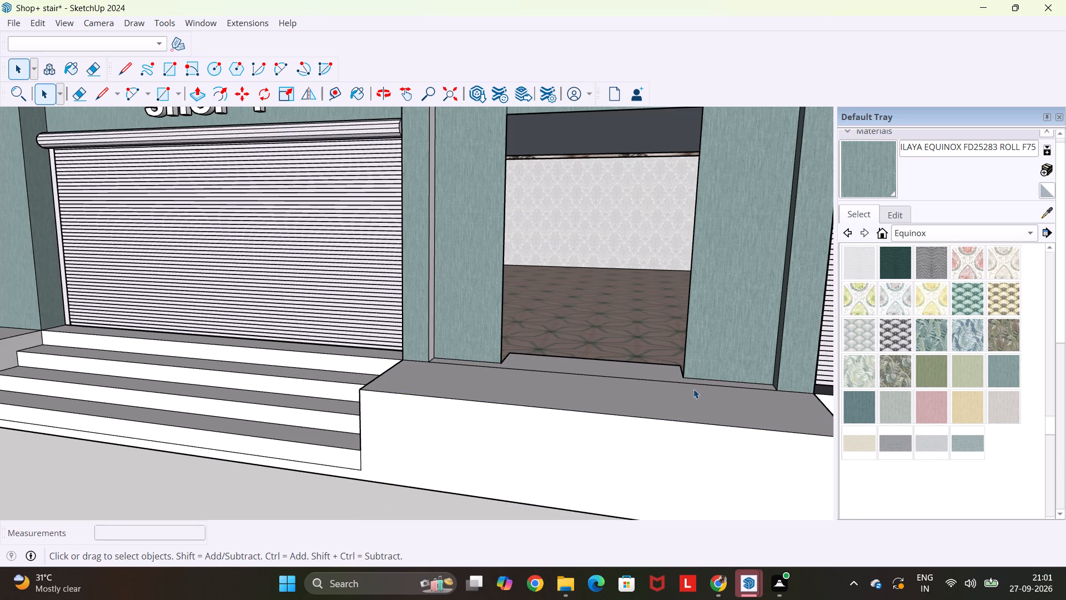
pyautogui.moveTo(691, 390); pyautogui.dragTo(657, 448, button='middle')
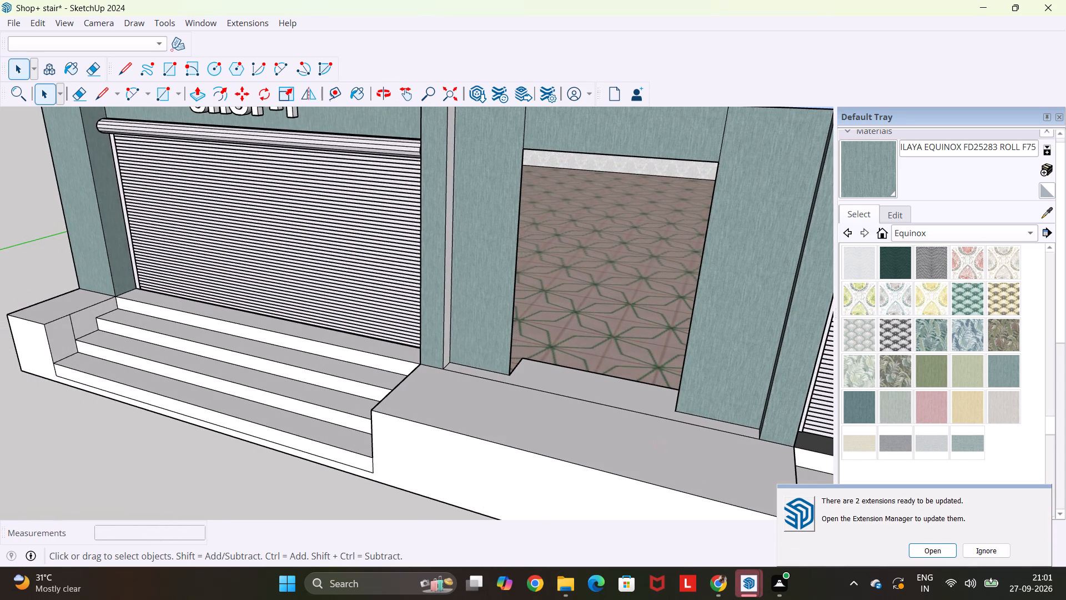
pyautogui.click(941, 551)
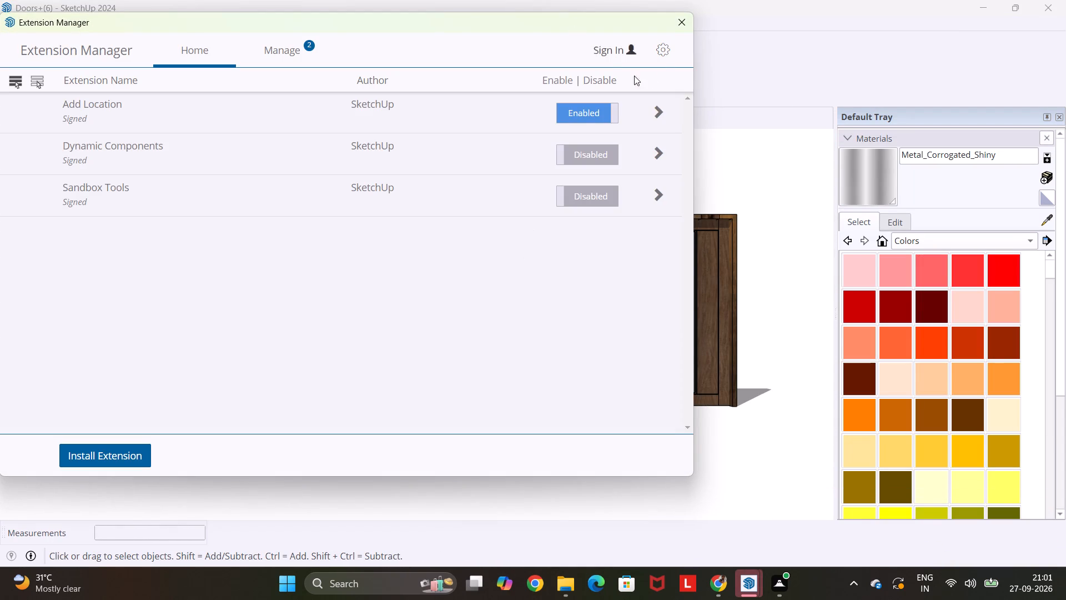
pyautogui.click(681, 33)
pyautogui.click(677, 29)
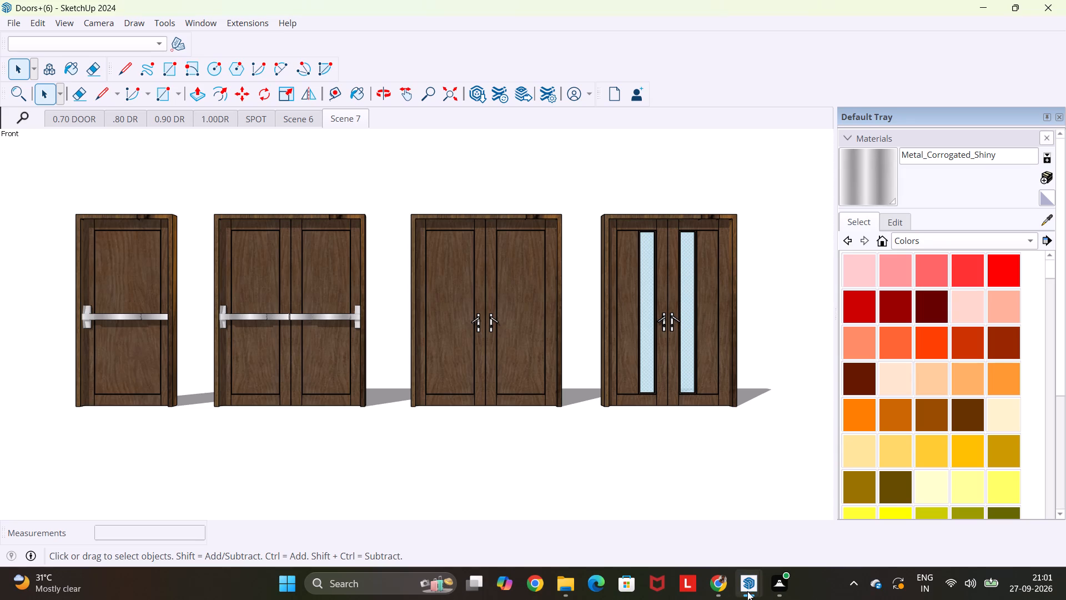
# Switch to the Doors+(6) model and copy the wooden double door with two narrow glass strips.
pyautogui.click(747, 591)
pyautogui.click(824, 494)
pyautogui.scroll(2, 741, 264)
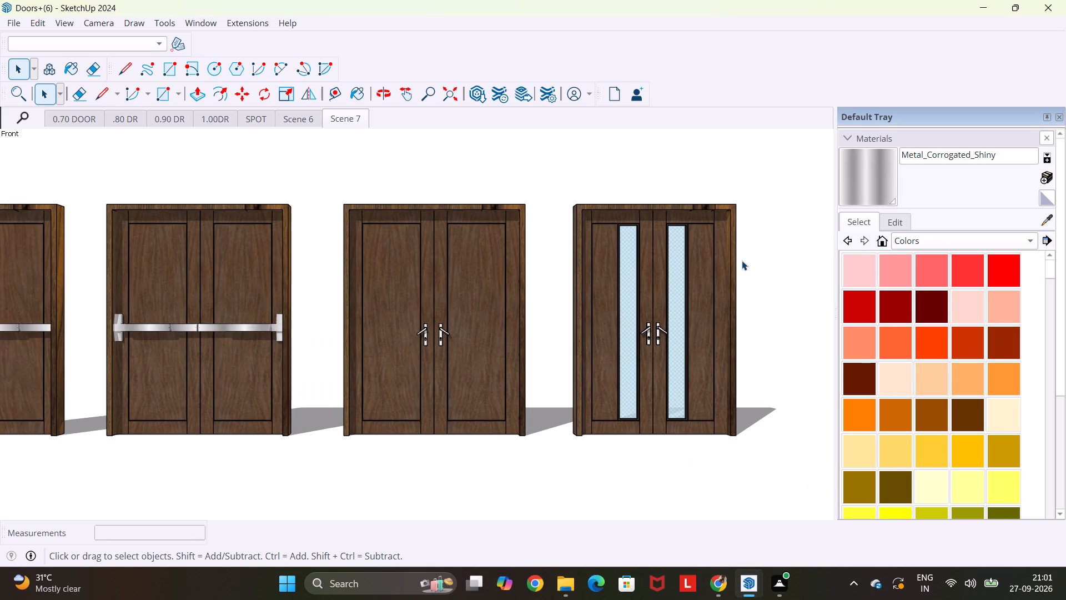
pyautogui.moveTo(775, 179); pyautogui.dragTo(577, 404)
pyautogui.moveTo(577, 404); pyautogui.dragTo(560, 451)
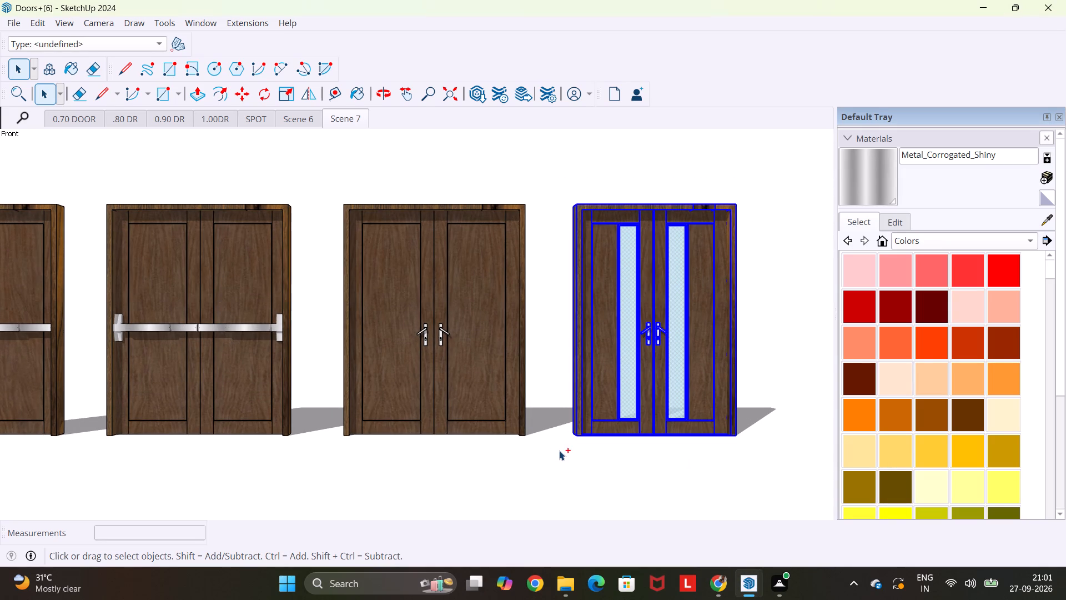
pyautogui.hotkey('ctrl', 'c')
# Return to the Shop+ stair model and paste the double door at the entrance opening's lower corner on the SHOP-1 side.
pyautogui.click(743, 582)
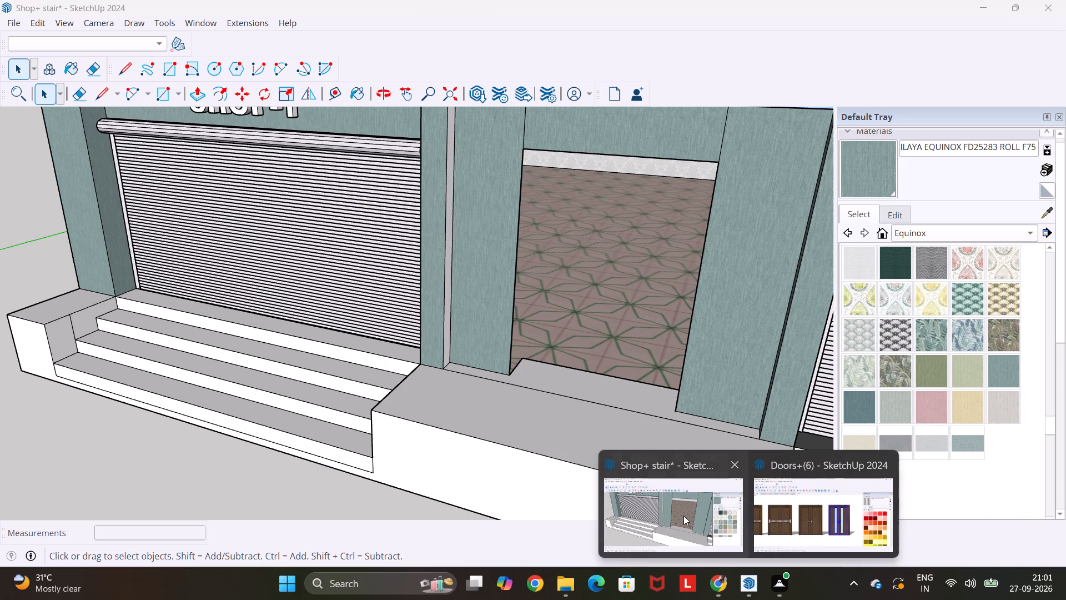
pyautogui.click(683, 516)
pyautogui.hotkey('ctrl', 'v')
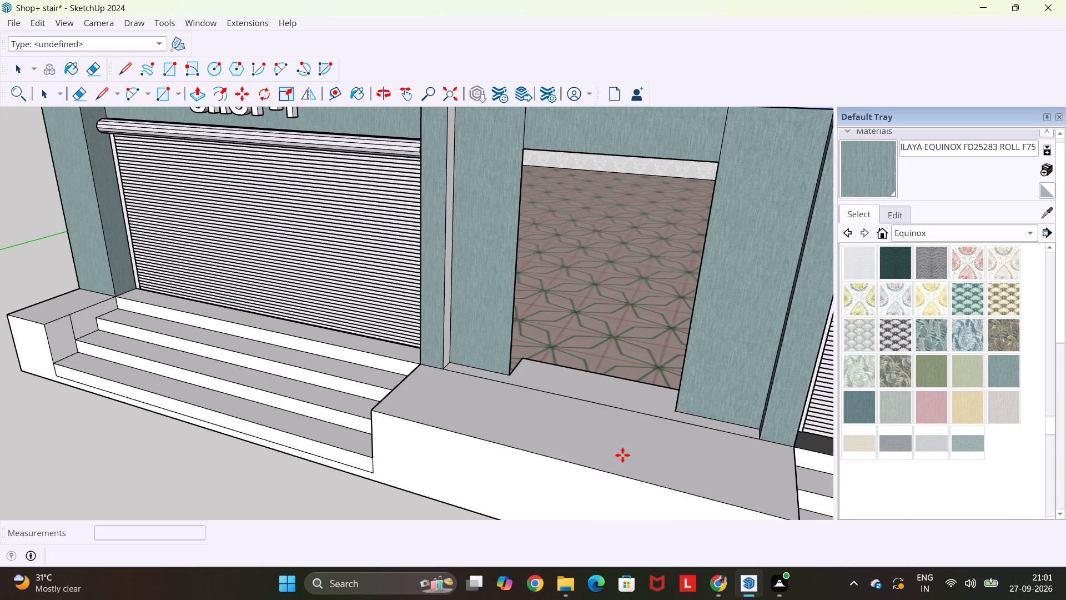
pyautogui.scroll(4, 502, 372)
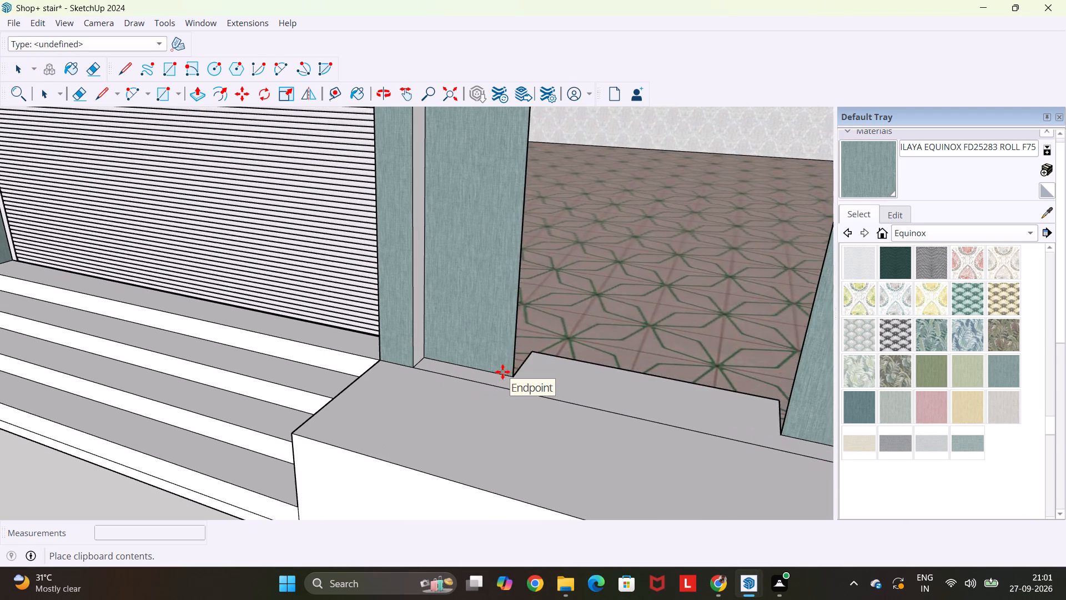
pyautogui.click(520, 374)
pyautogui.scroll(-5, 520, 374)
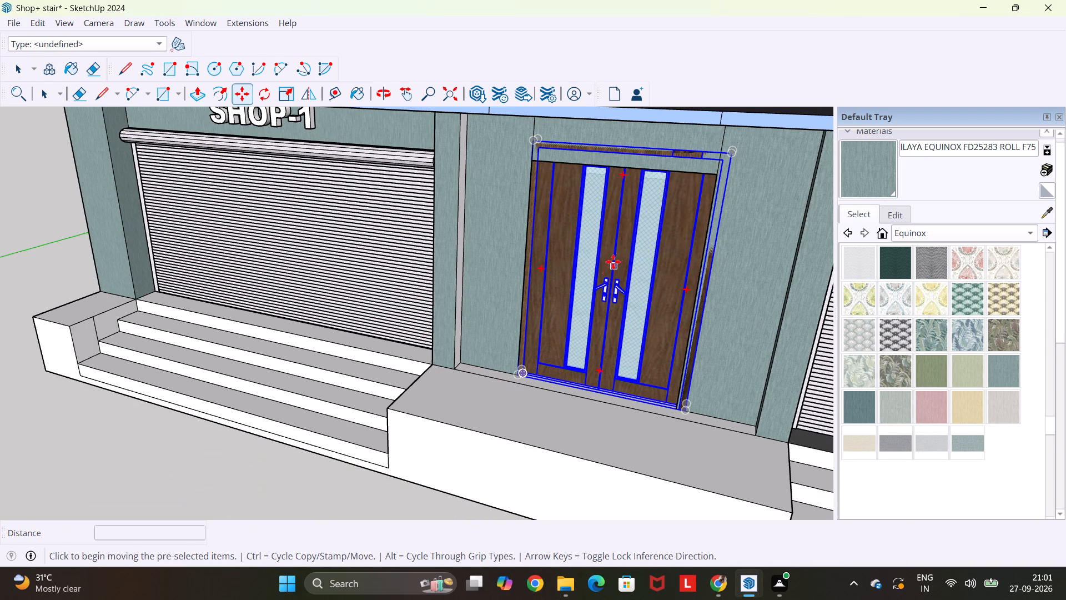
# Scale the pasted double door in depth and height by about 0.57 and 0.86, keeping its bottom edge in place.
pyautogui.press('s')
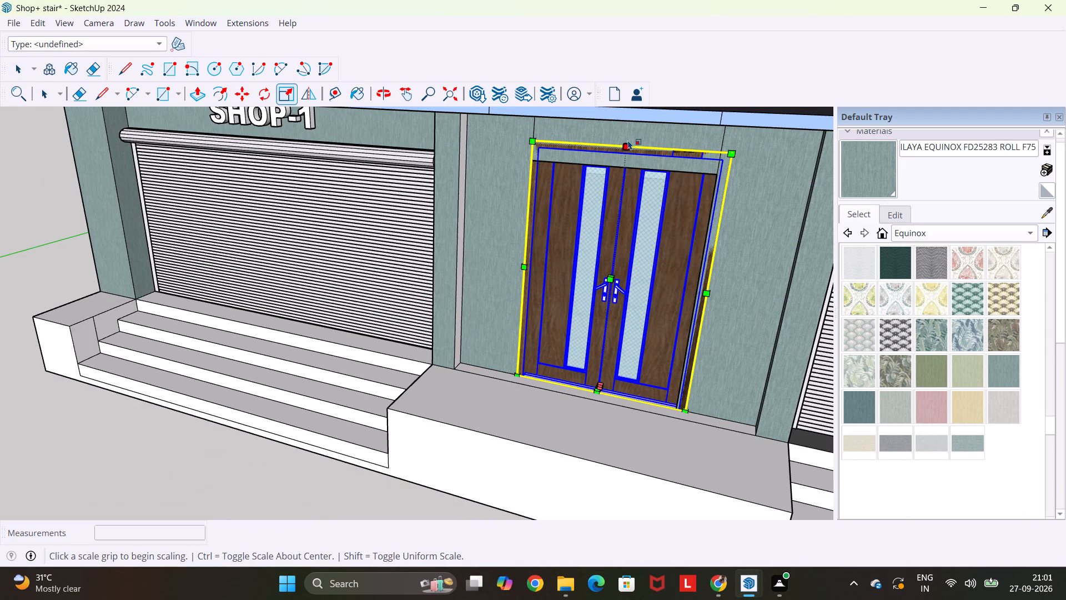
pyautogui.moveTo(632, 138); pyautogui.dragTo(621, 173, button='middle')
pyautogui.scroll(8, 621, 173)
pyautogui.moveTo(656, 189); pyautogui.dragTo(665, 146, button='middle')
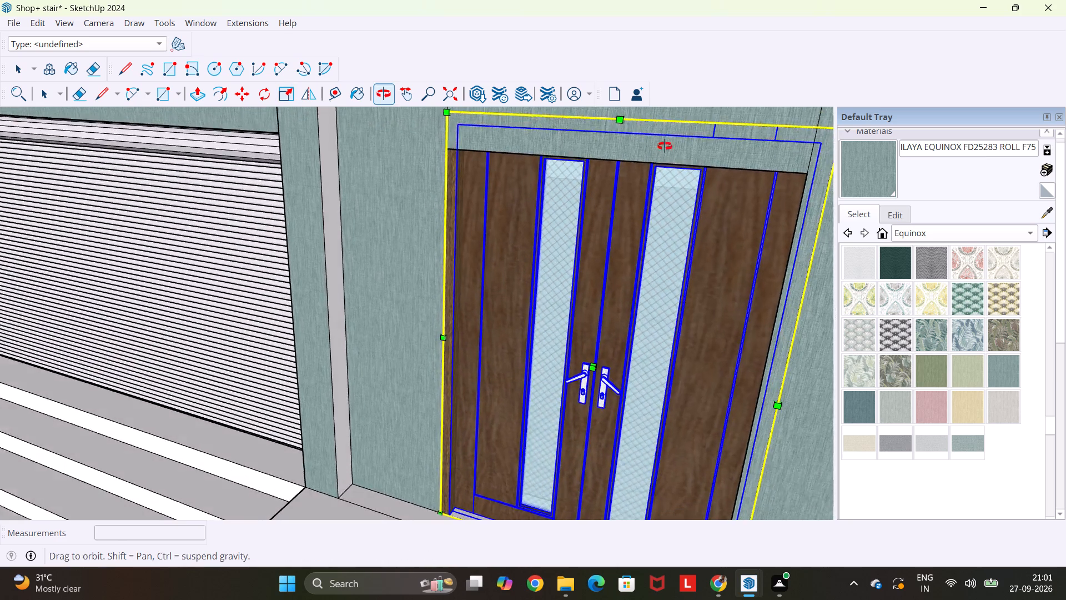
pyautogui.moveTo(665, 146); pyautogui.dragTo(665, 143, button='middle')
pyautogui.scroll(4, 662, 143)
pyautogui.scroll(-11, 653, 132)
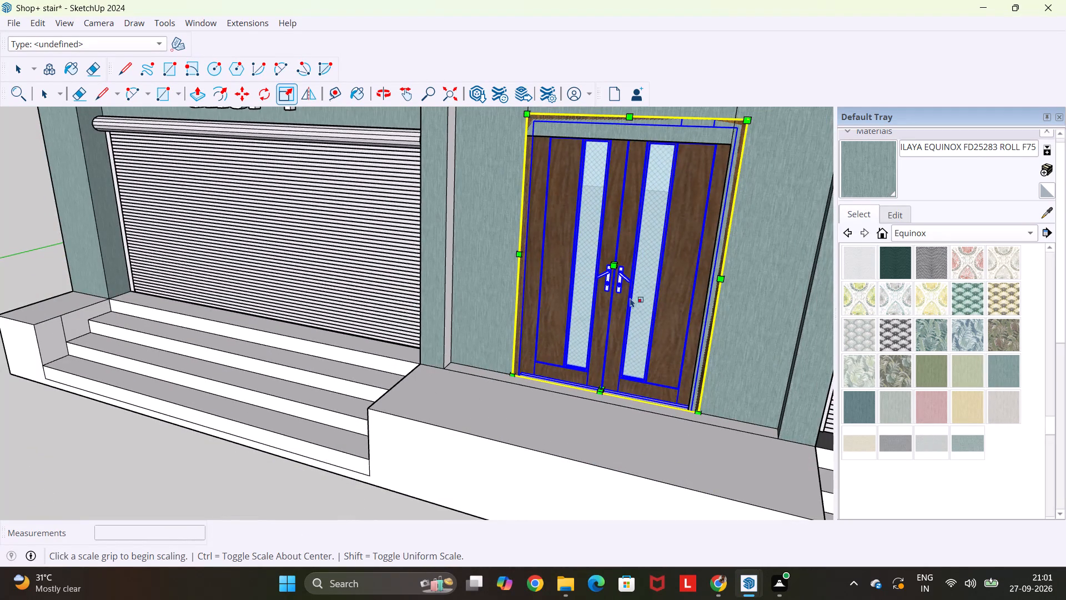
pyautogui.scroll(-2, 650, 228)
pyautogui.scroll(3, 641, 141)
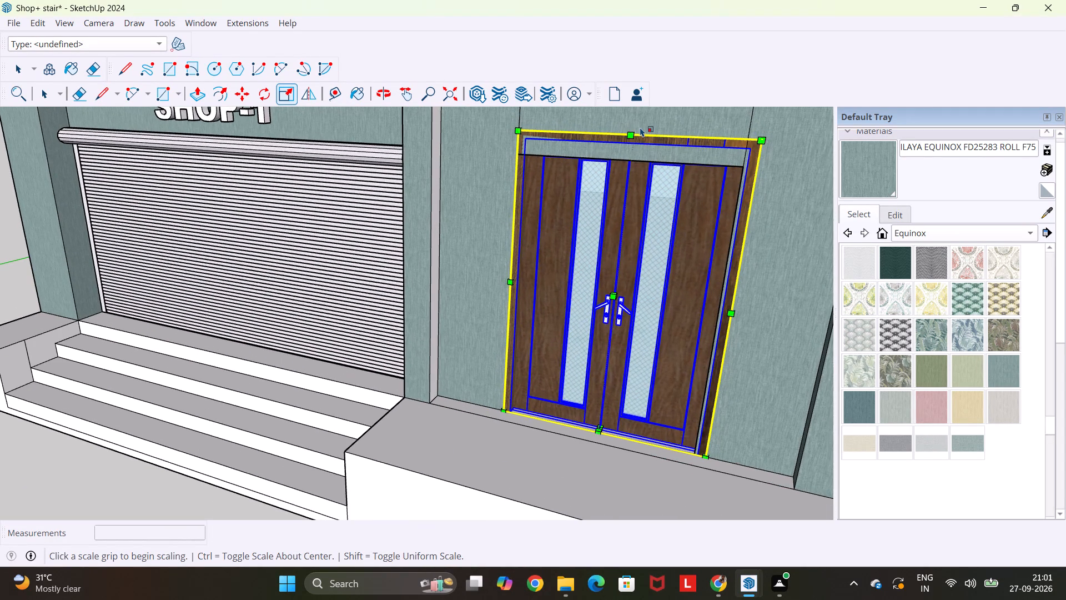
pyautogui.click(639, 134)
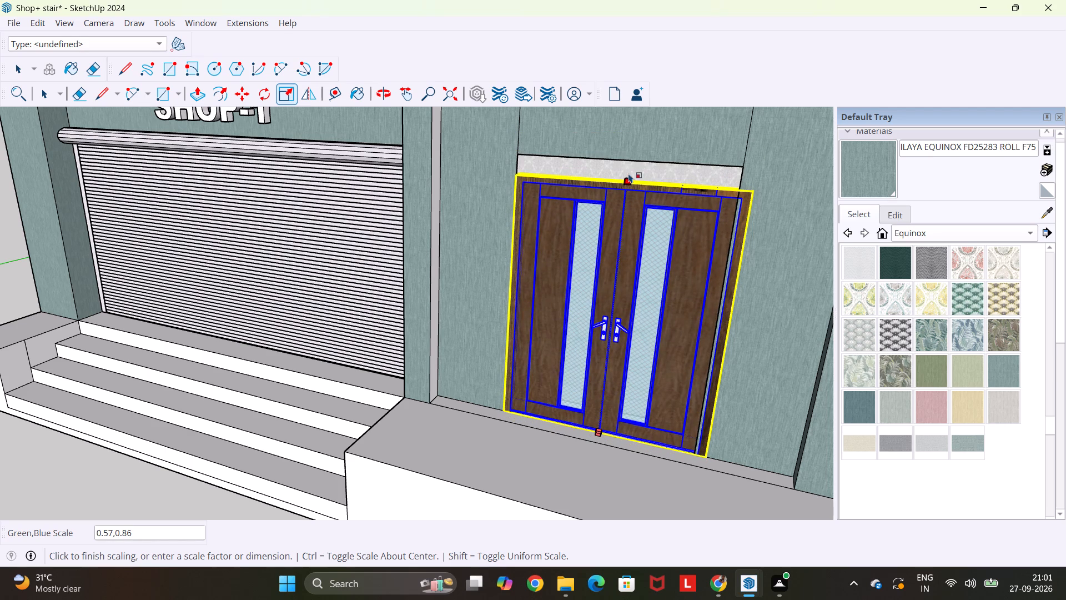
pyautogui.click(628, 173)
# Scale the double door's height by about 1.06 so its frame meets the top of the entrance opening, and deselect it.
pyautogui.moveTo(634, 171); pyautogui.dragTo(614, 216, button='middle')
pyautogui.scroll(4, 616, 232)
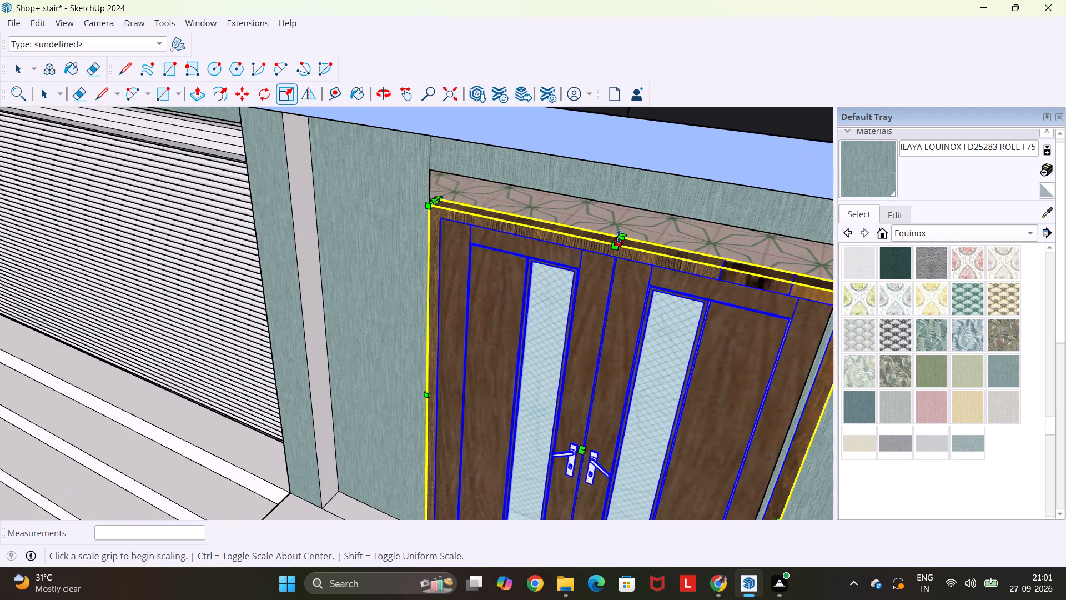
pyautogui.click(620, 238)
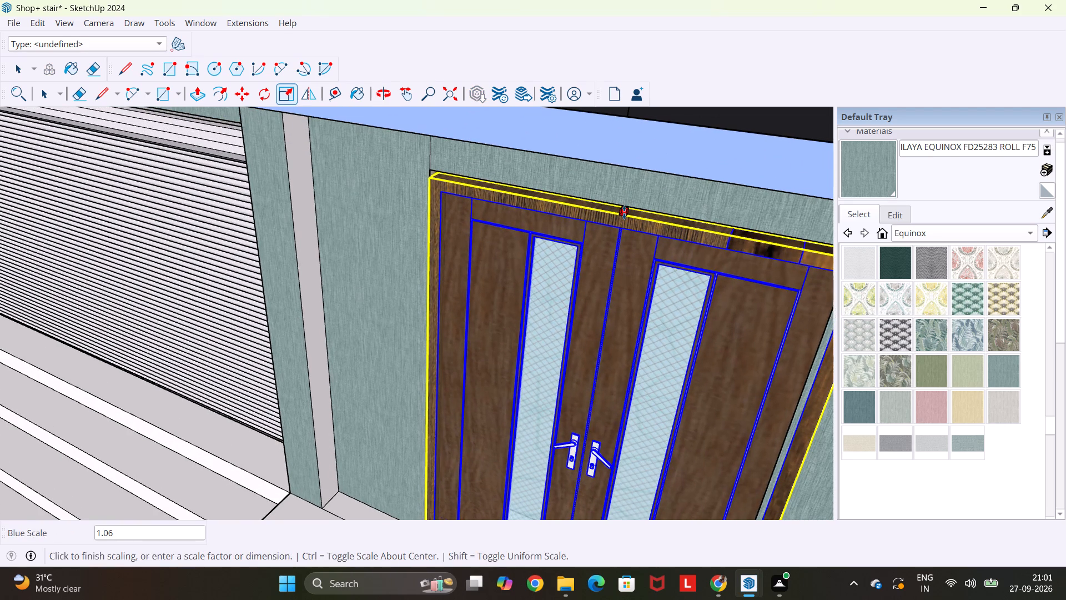
pyautogui.click(624, 207)
pyautogui.scroll(-4, 624, 208)
pyautogui.press('Escape')
pyautogui.press('space')
pyautogui.scroll(-2, 643, 276)
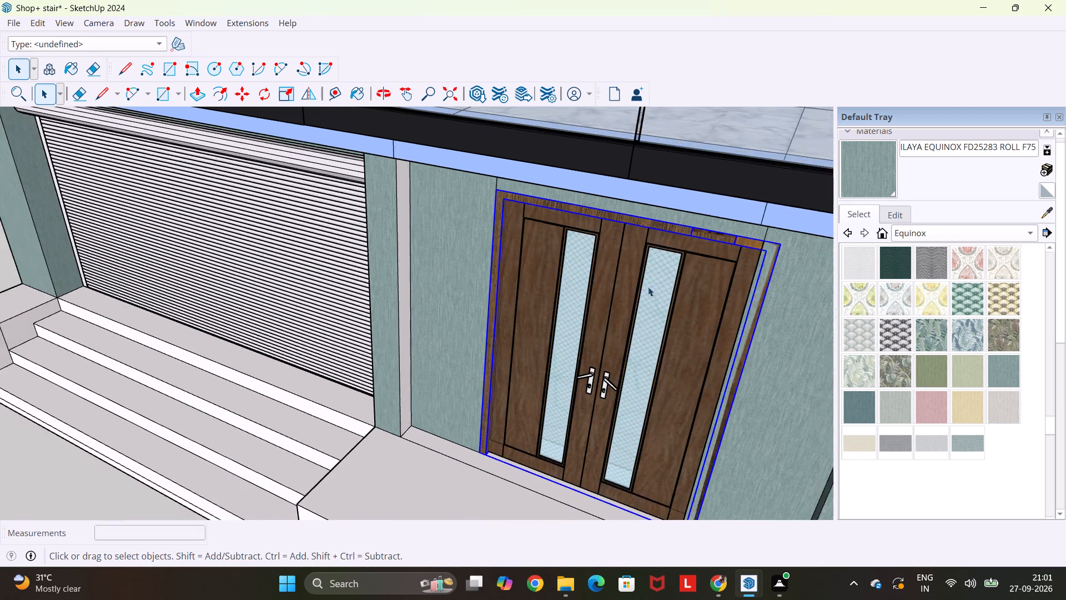
pyautogui.scroll(-1, 648, 287)
pyautogui.moveTo(651, 328); pyautogui.dragTo(695, 238, button='middle')
pyautogui.scroll(-9, 695, 238)
pyautogui.press('Escape')
pyautogui.press('space')
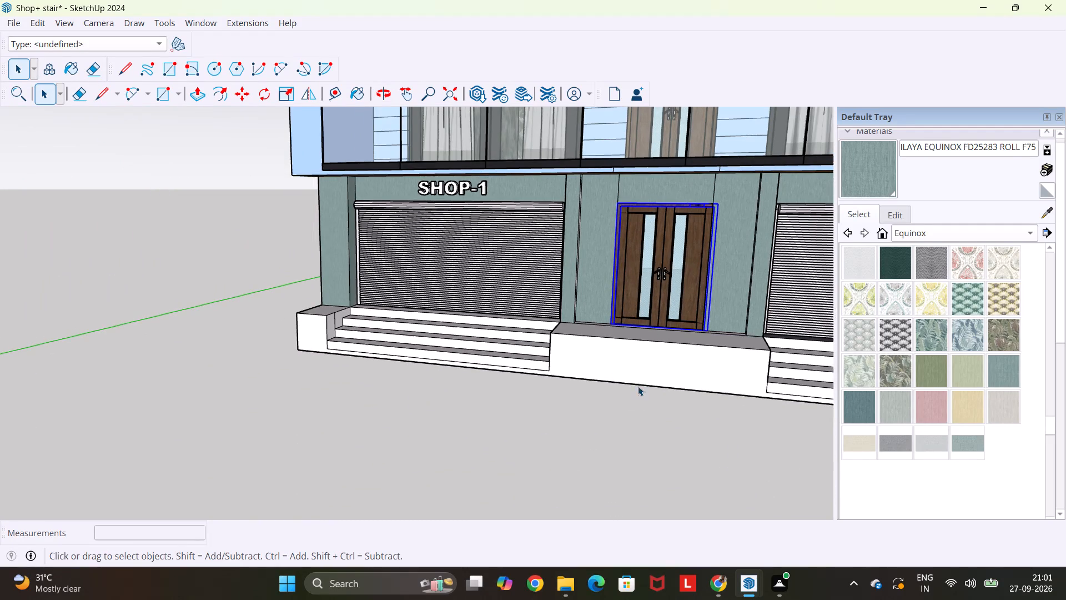
pyautogui.click(634, 414)
pyautogui.press('Escape')
pyautogui.press('space')
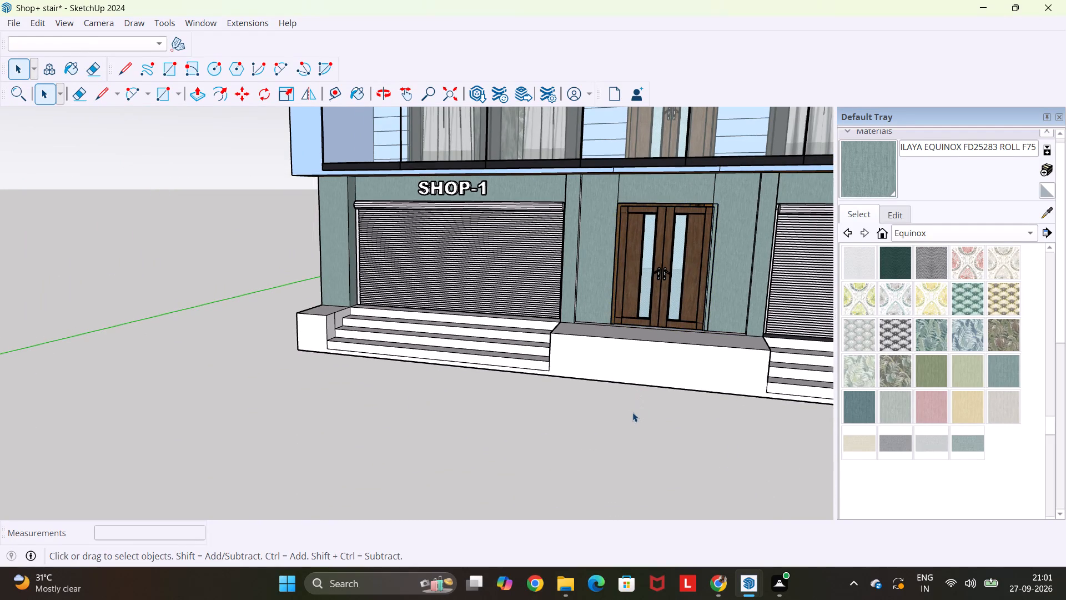
# Draw a line about 3' 6" across the landing from the door's SHOP-1-side corner, continued 2' 3" down the front face to the ground.
pyautogui.scroll(3, 632, 412)
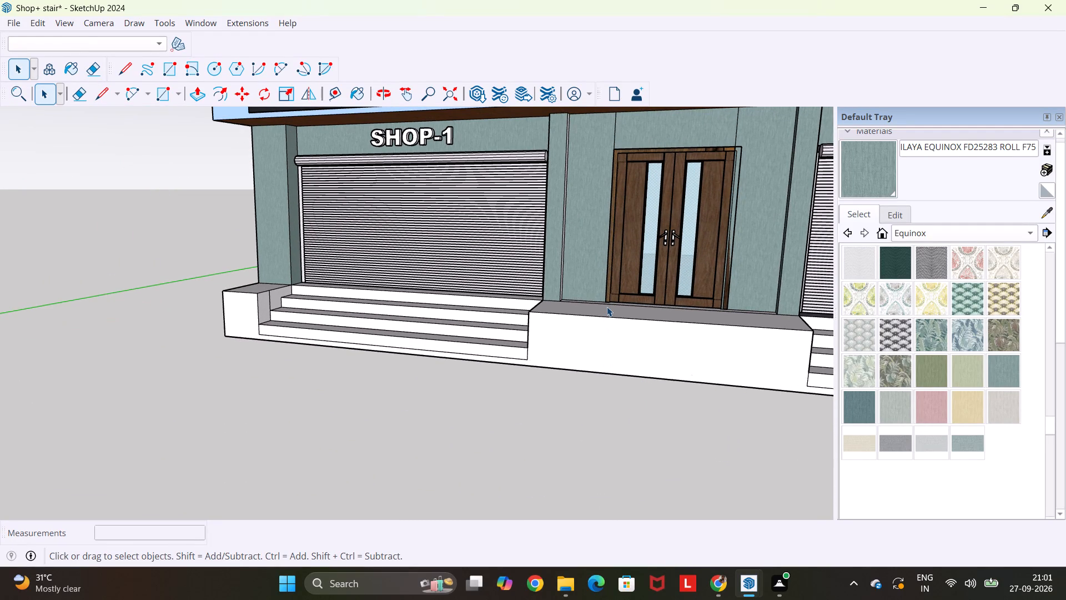
pyautogui.press('l')
pyautogui.scroll(5, 604, 307)
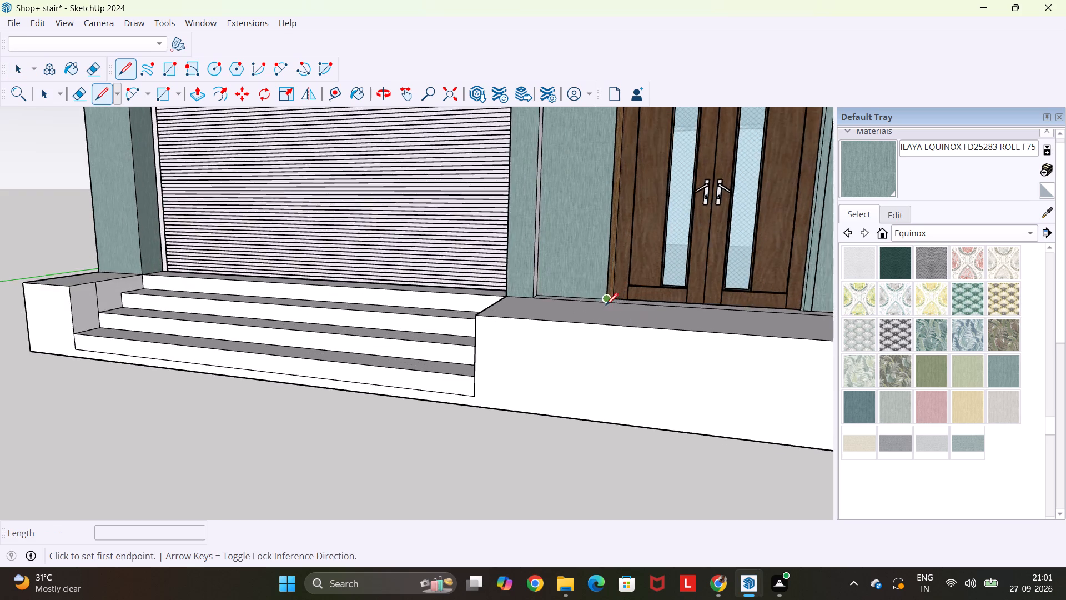
pyautogui.scroll(9, 606, 305)
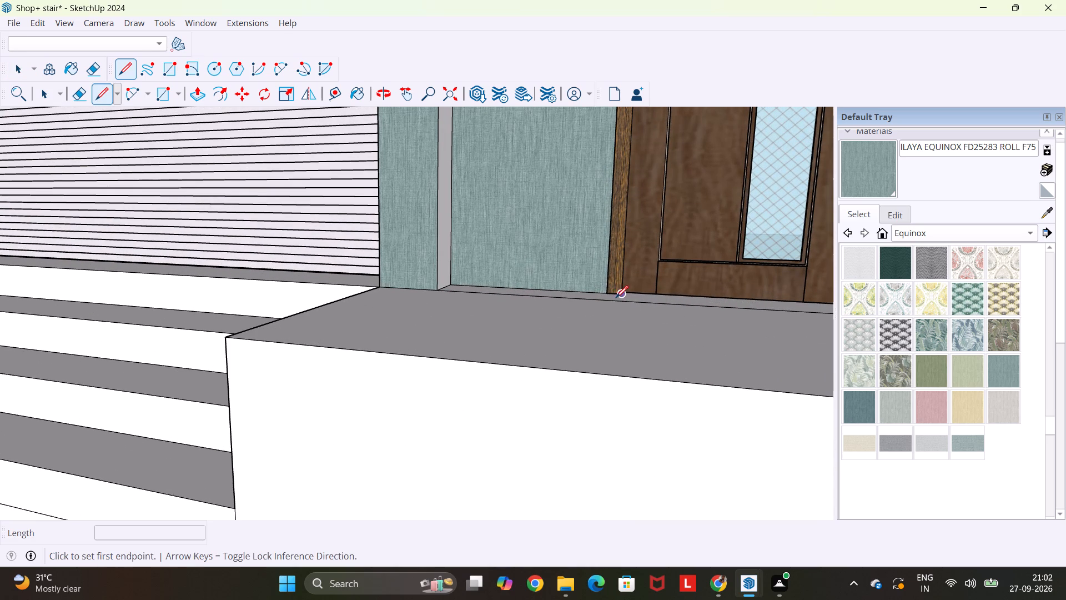
pyautogui.click(610, 294)
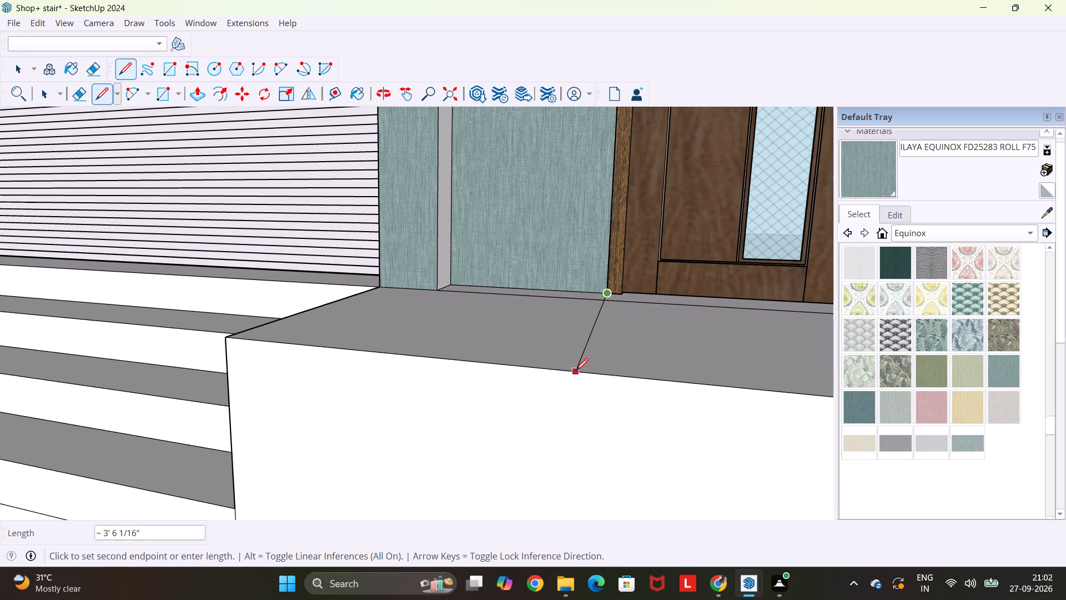
pyautogui.click(556, 368)
pyautogui.scroll(-3, 556, 368)
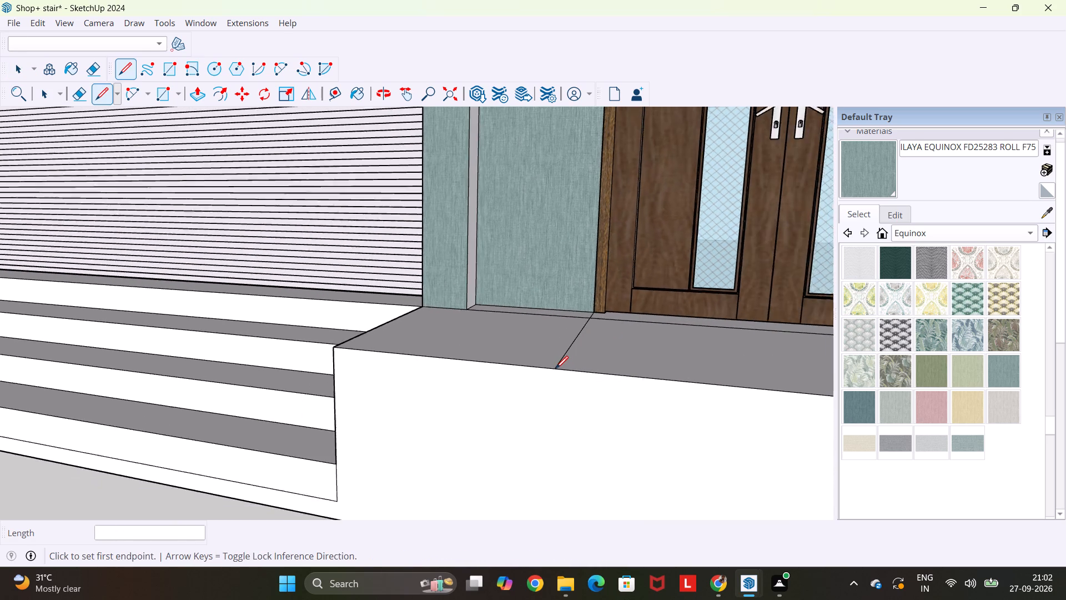
pyautogui.scroll(-8, 556, 368)
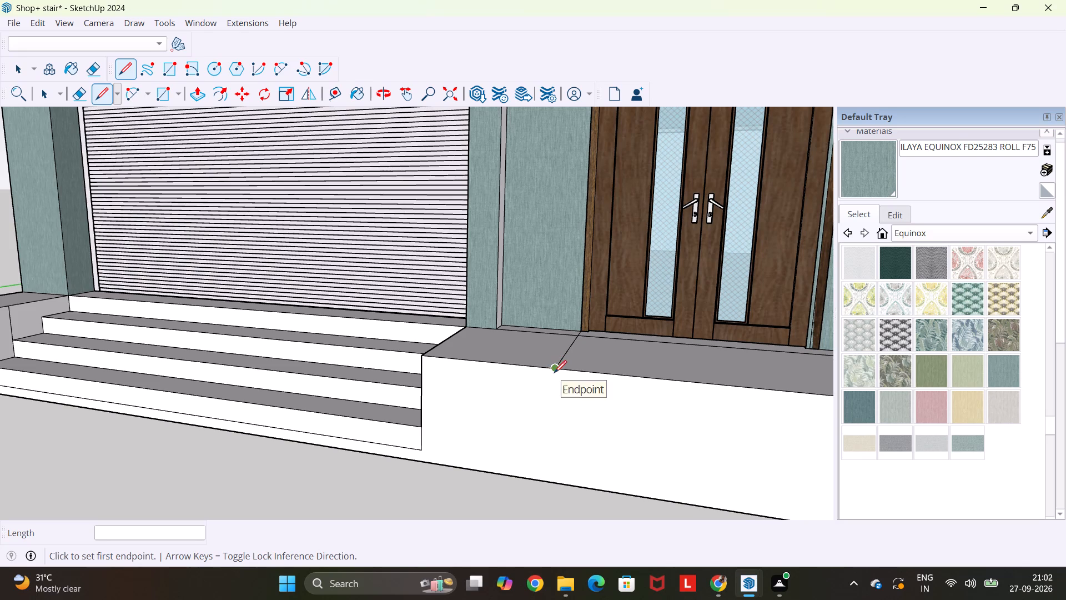
pyautogui.click(555, 371)
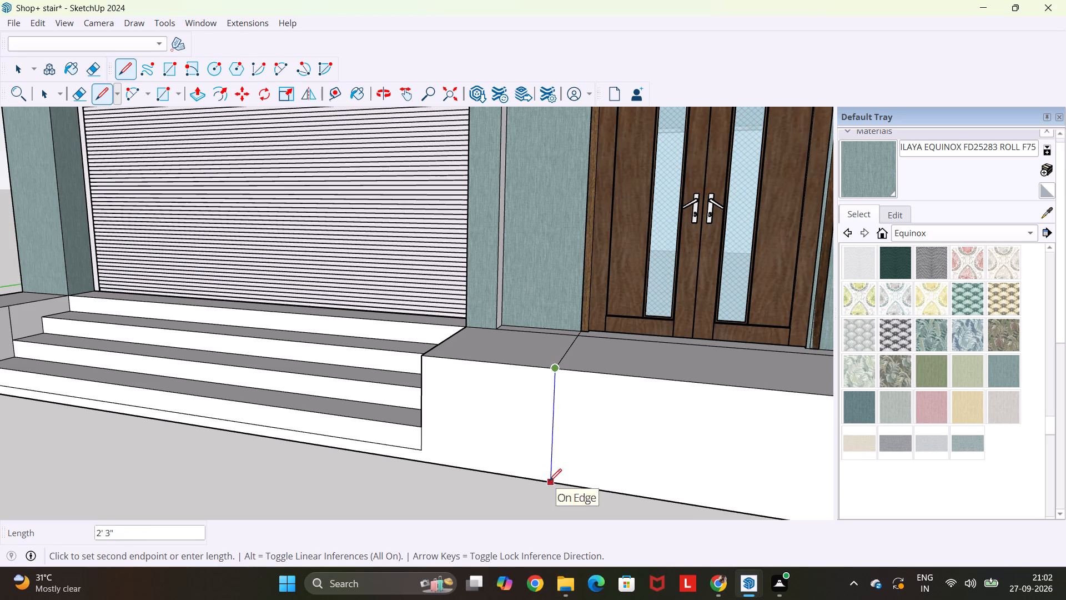
pyautogui.click(550, 482)
# Select the entrance double door and scale its width by about 0.95, keeping the SHOP-1 side fixed.
pyautogui.scroll(-5, 620, 464)
pyautogui.scroll(5, 756, 381)
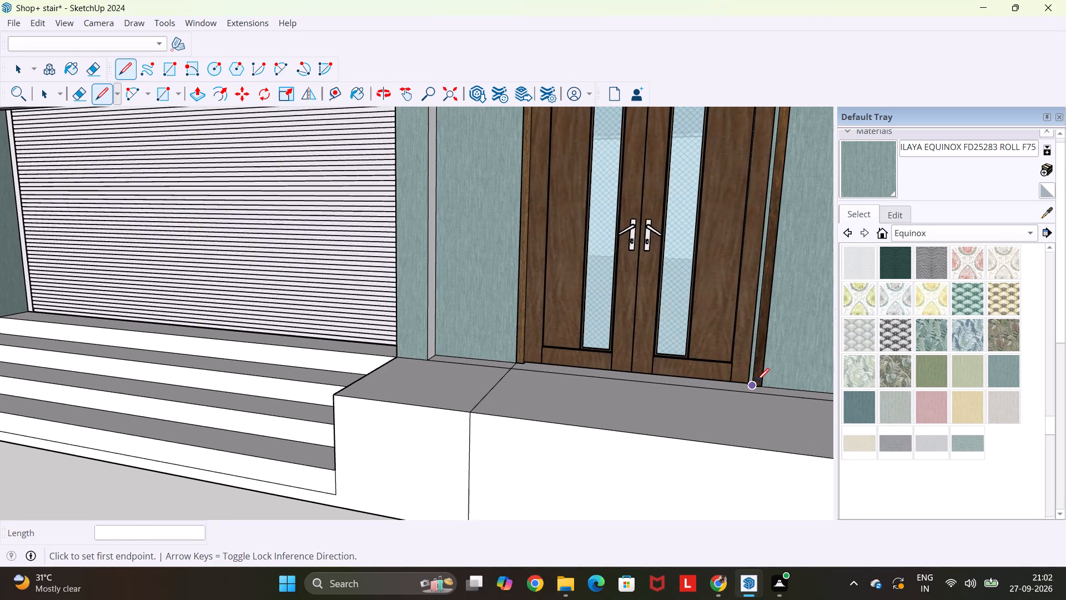
pyautogui.scroll(4, 763, 387)
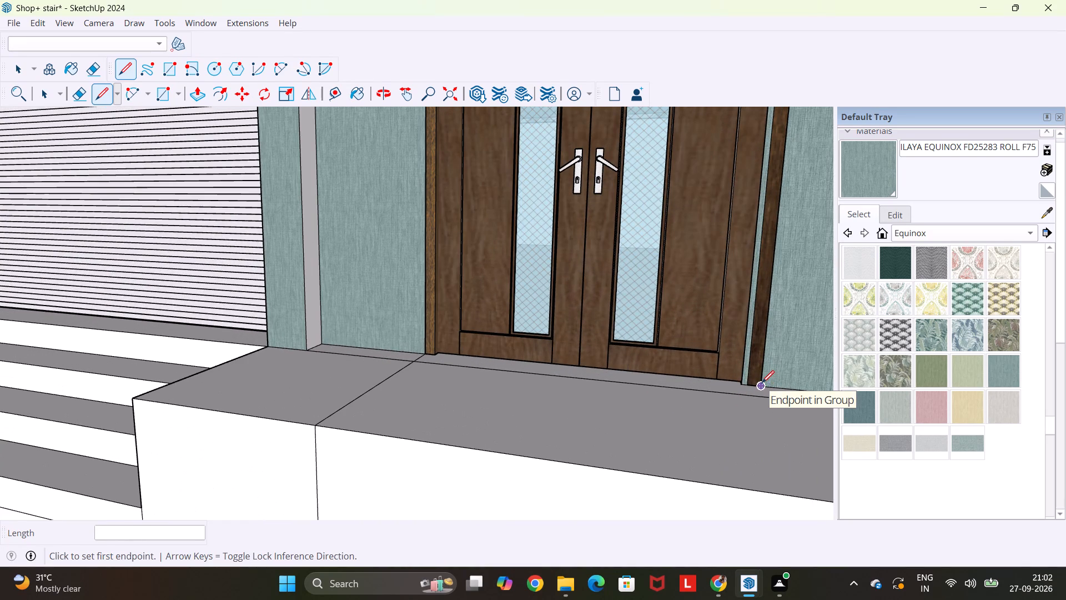
pyautogui.press('Escape')
pyautogui.press('space')
pyautogui.click(759, 366)
pyautogui.scroll(-5, 758, 366)
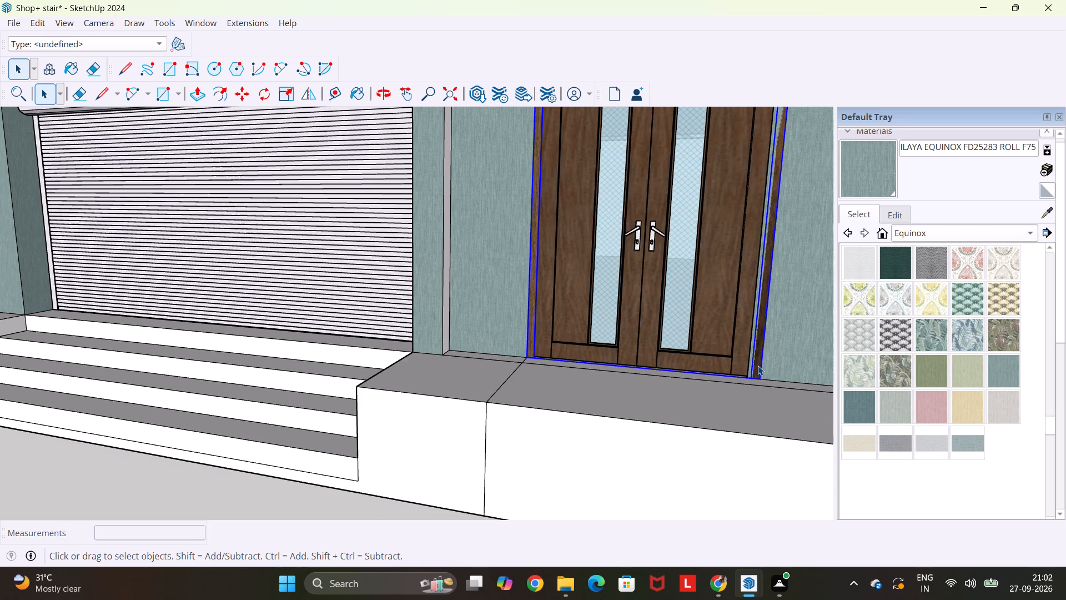
pyautogui.press('s')
pyautogui.scroll(3, 782, 221)
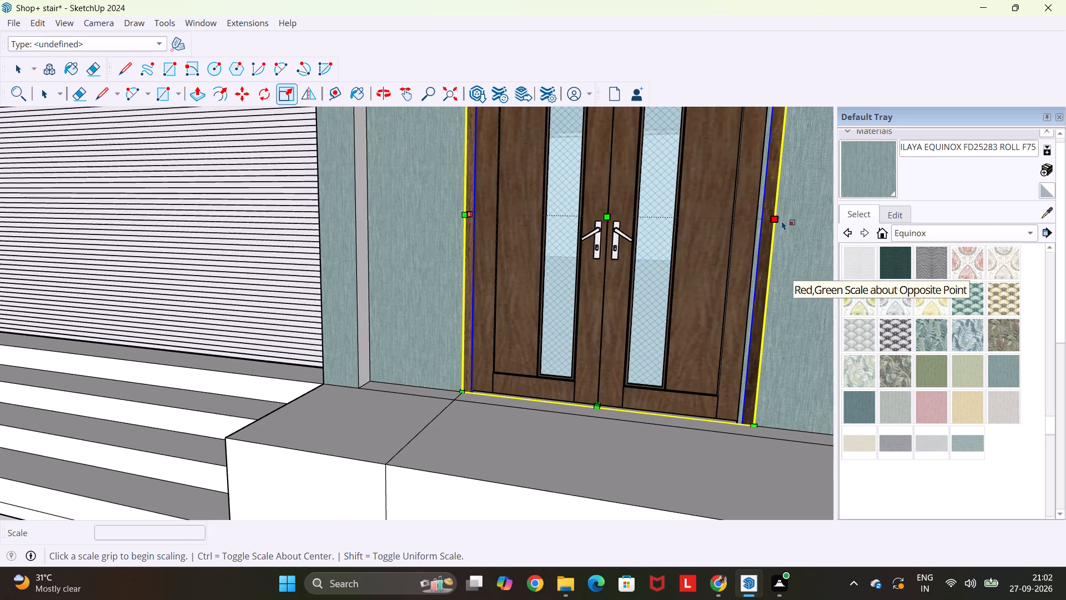
pyautogui.scroll(10, 781, 217)
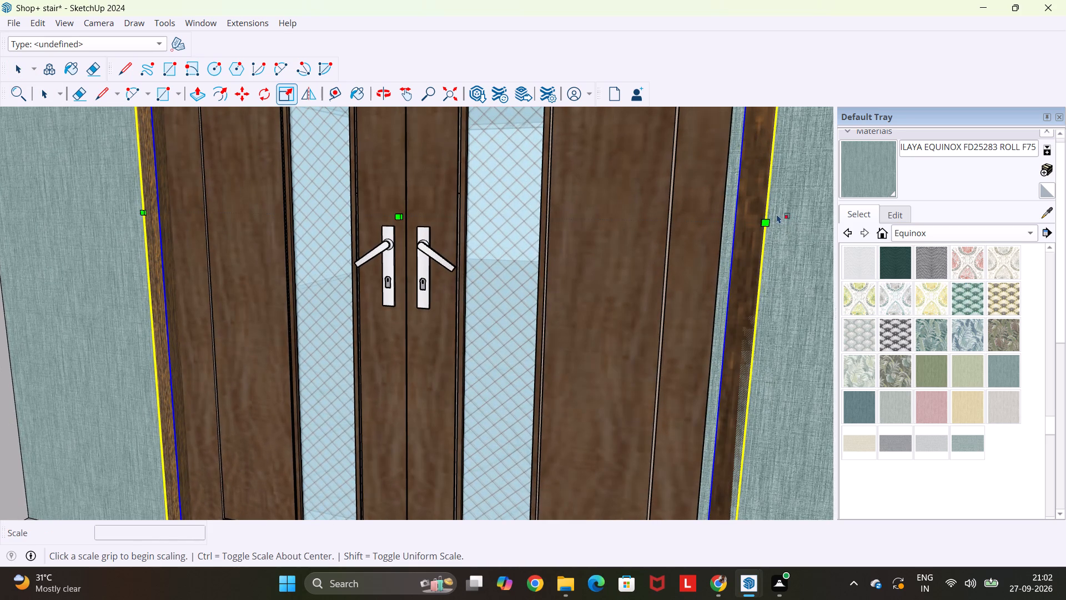
pyautogui.click(766, 223)
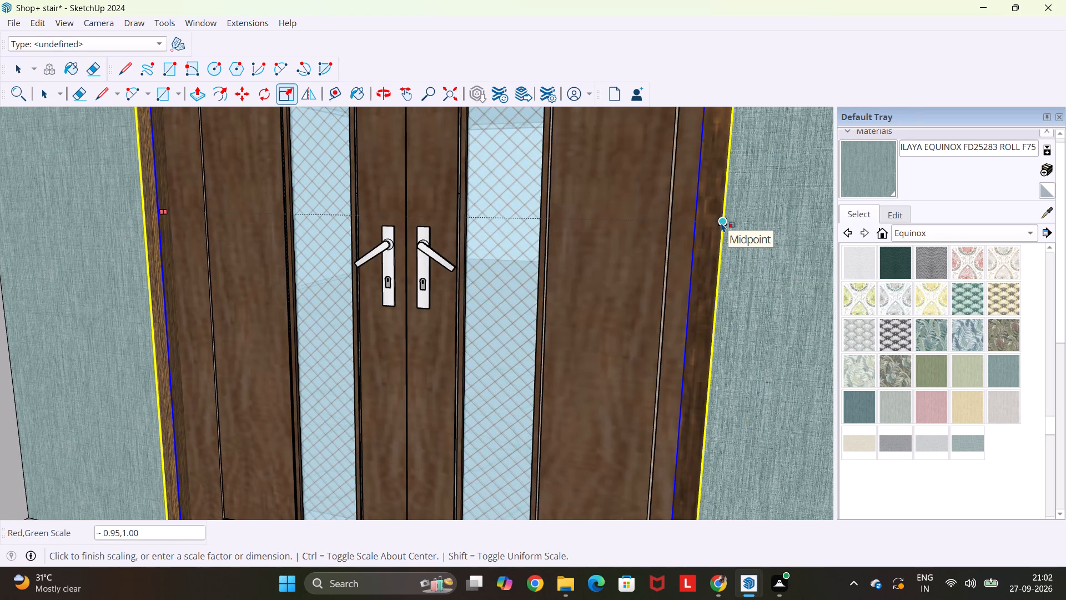
pyautogui.click(721, 223)
pyautogui.scroll(-12, 721, 223)
pyautogui.press('space')
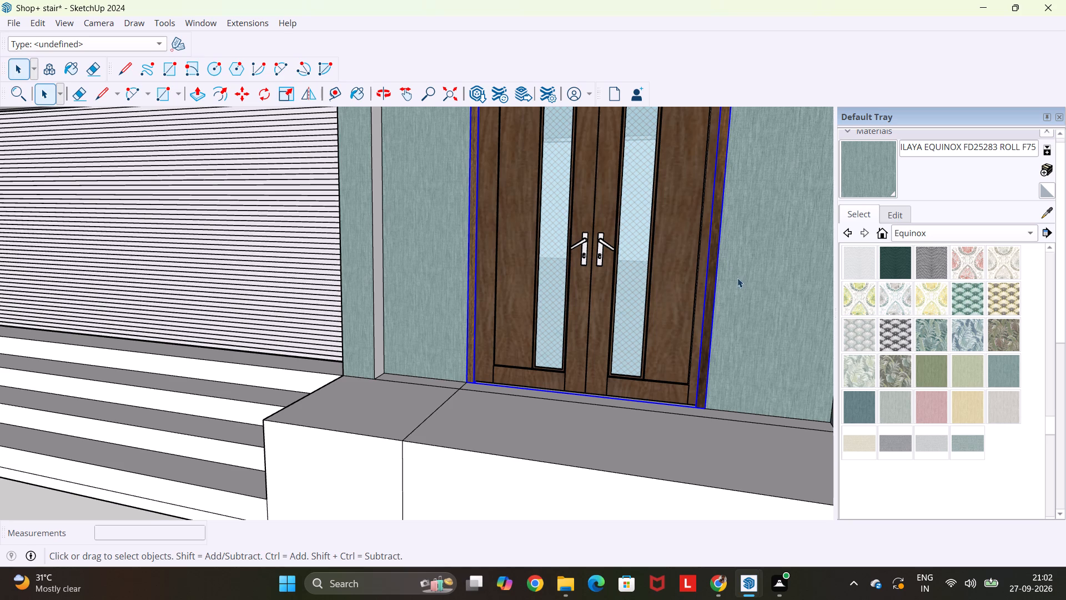
# Draw a line about 3' 6" across the landing from the door's corner away from SHOP-1, continued 2' 3" down the front face.
pyautogui.press('l')
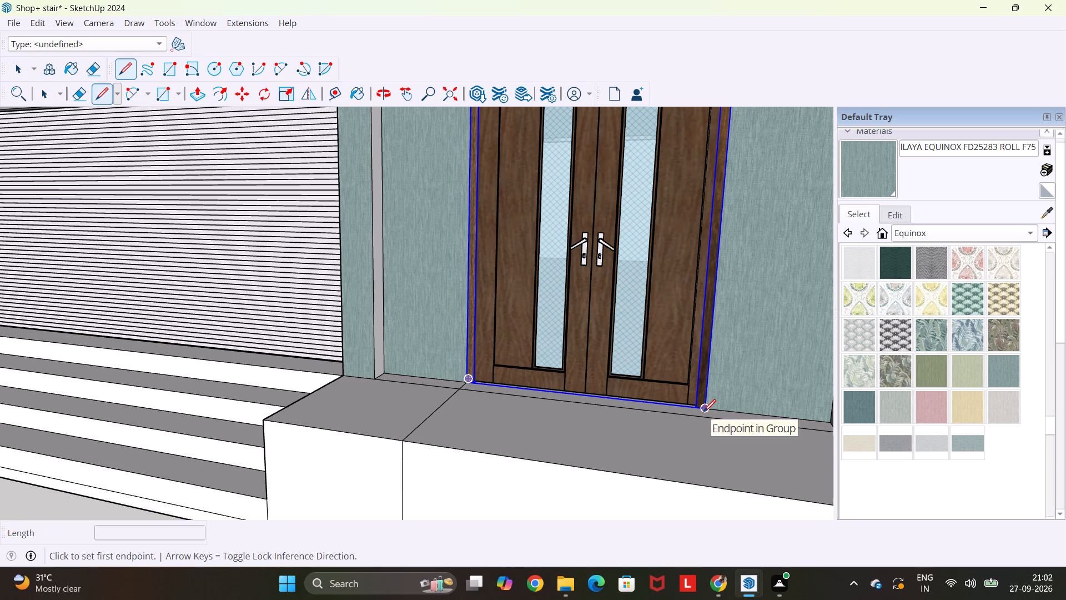
pyautogui.click(706, 411)
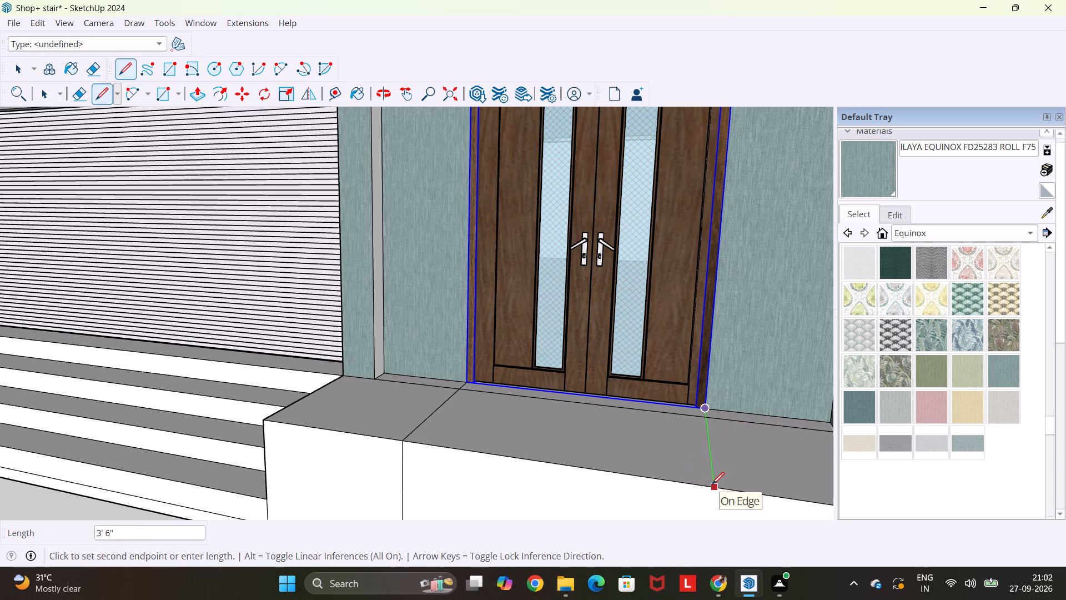
pyautogui.click(712, 484)
pyautogui.scroll(-18, 711, 482)
pyautogui.moveTo(712, 492); pyautogui.dragTo(697, 402, button='middle')
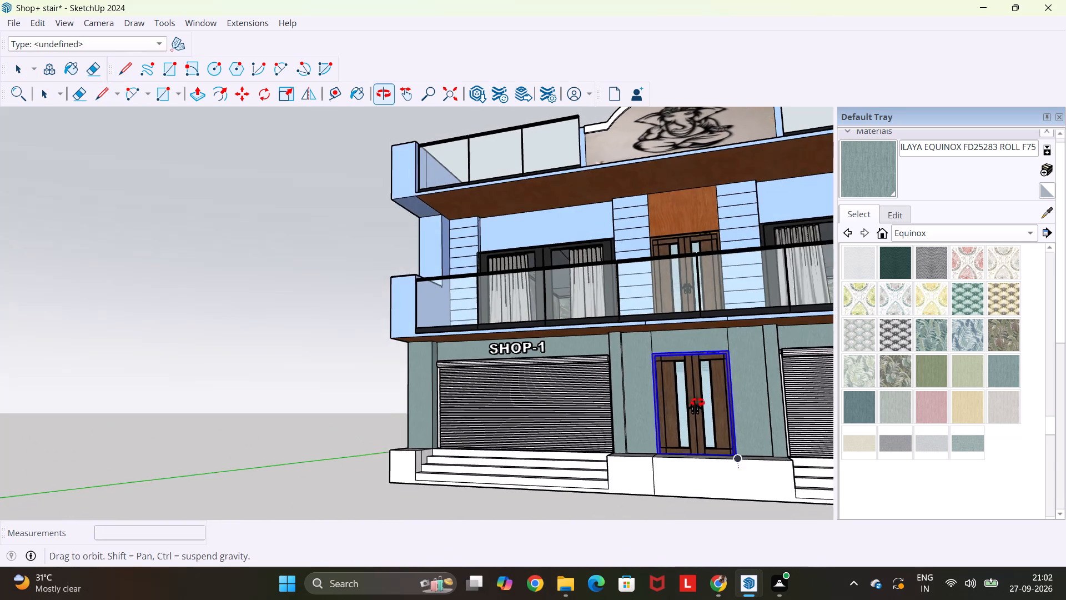
pyautogui.moveTo(697, 402); pyautogui.dragTo(697, 396, button='middle')
pyautogui.click(742, 500)
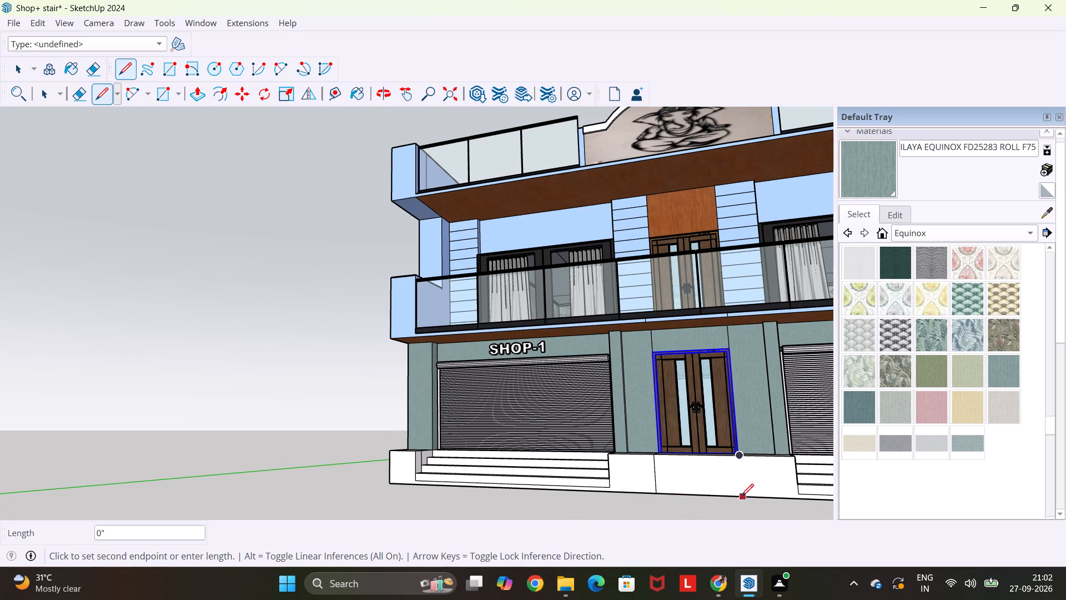
pyautogui.click(741, 460)
pyautogui.press('Escape')
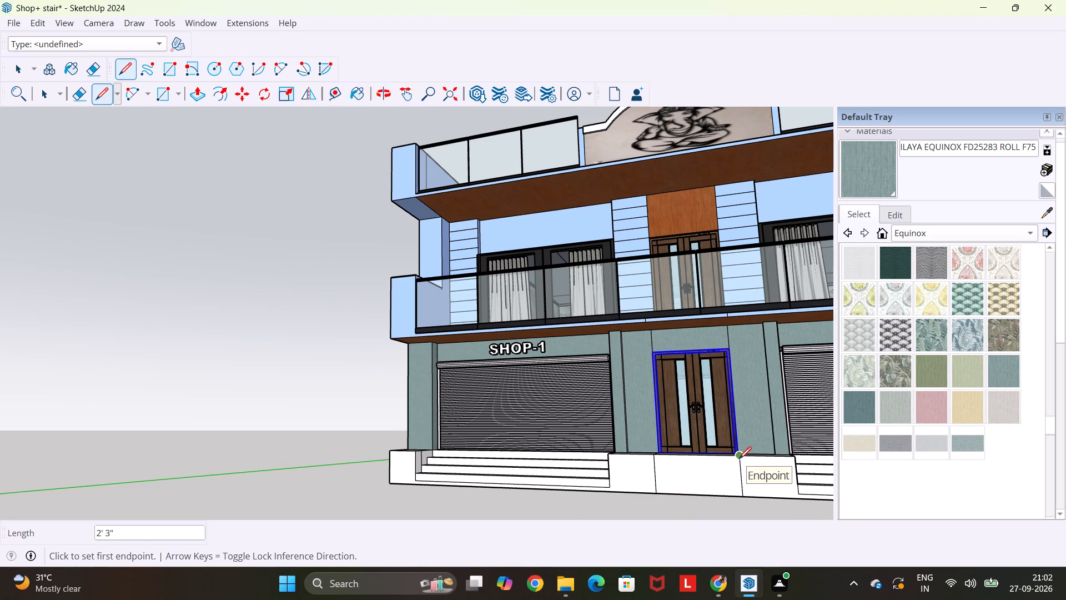
pyautogui.press('Escape')
pyautogui.press('space')
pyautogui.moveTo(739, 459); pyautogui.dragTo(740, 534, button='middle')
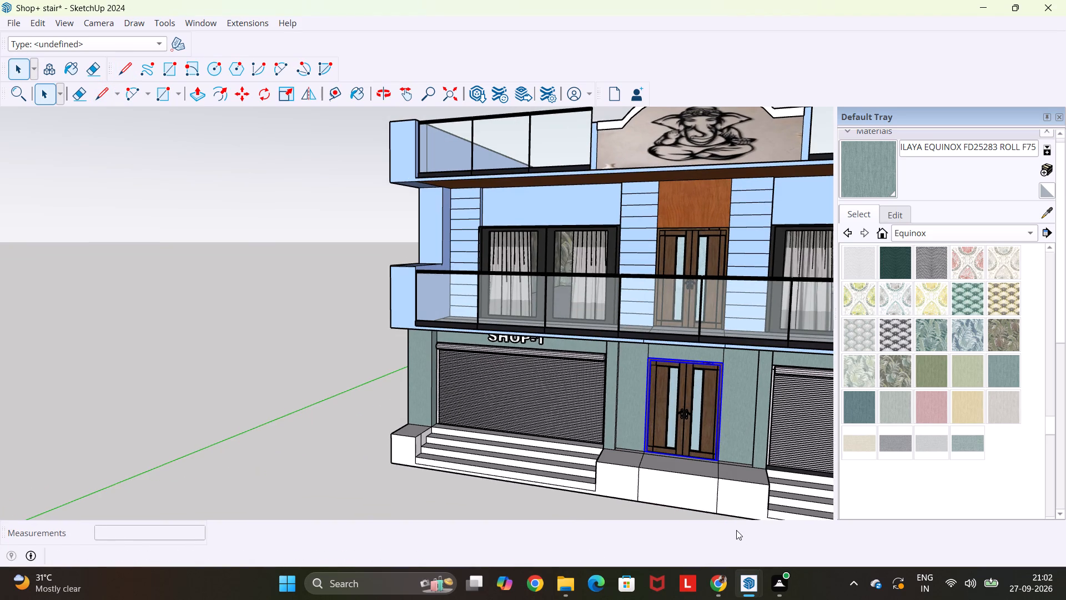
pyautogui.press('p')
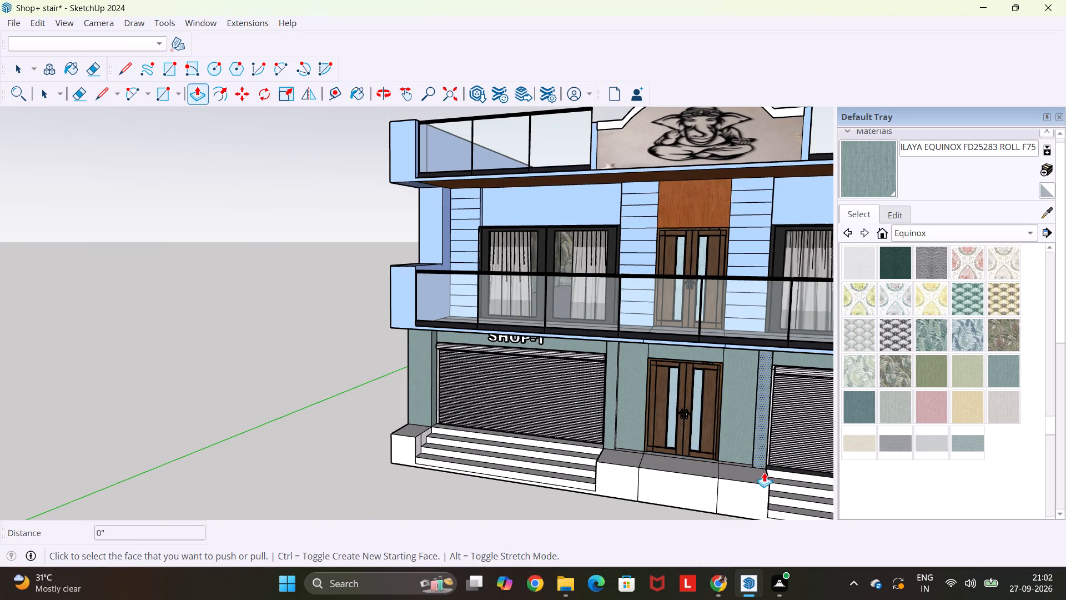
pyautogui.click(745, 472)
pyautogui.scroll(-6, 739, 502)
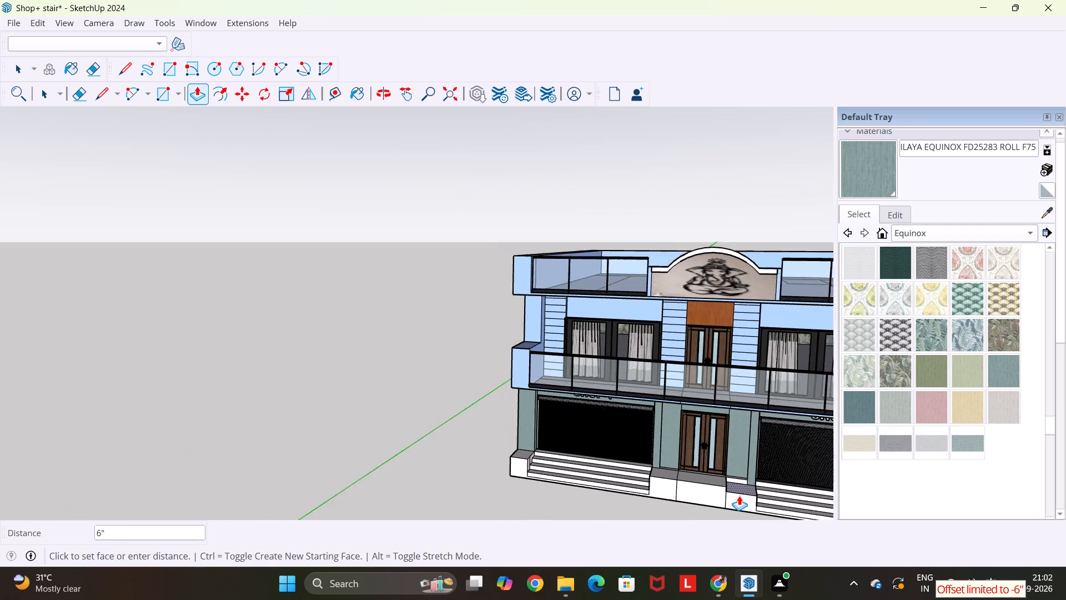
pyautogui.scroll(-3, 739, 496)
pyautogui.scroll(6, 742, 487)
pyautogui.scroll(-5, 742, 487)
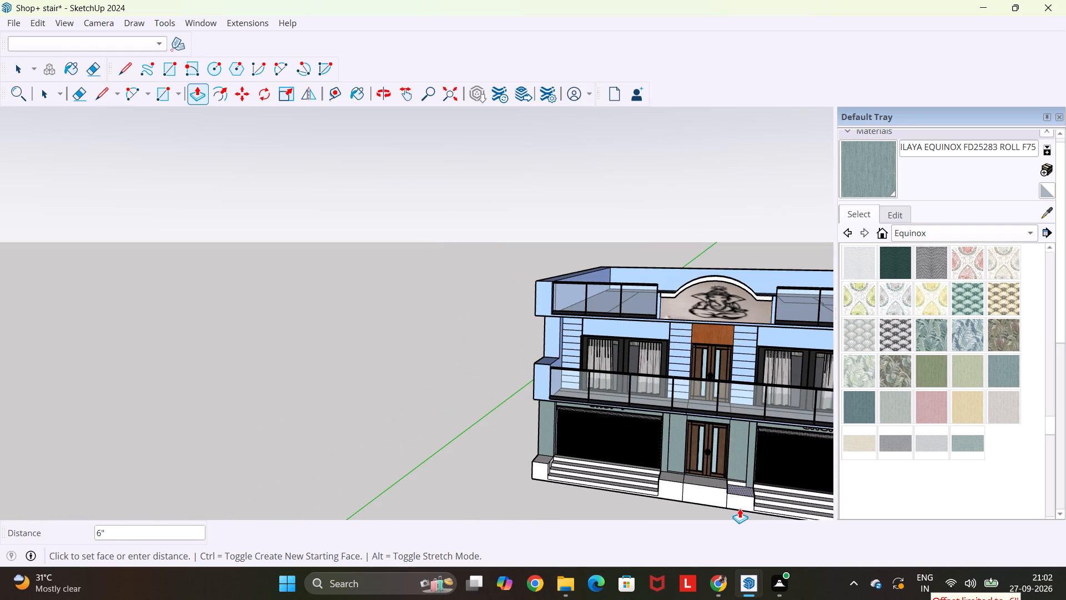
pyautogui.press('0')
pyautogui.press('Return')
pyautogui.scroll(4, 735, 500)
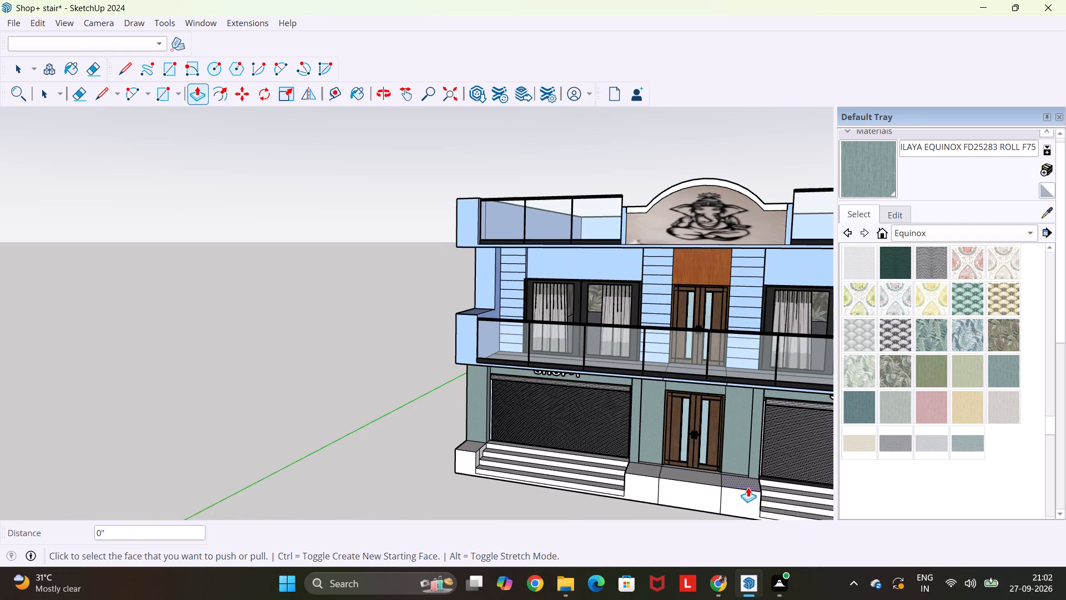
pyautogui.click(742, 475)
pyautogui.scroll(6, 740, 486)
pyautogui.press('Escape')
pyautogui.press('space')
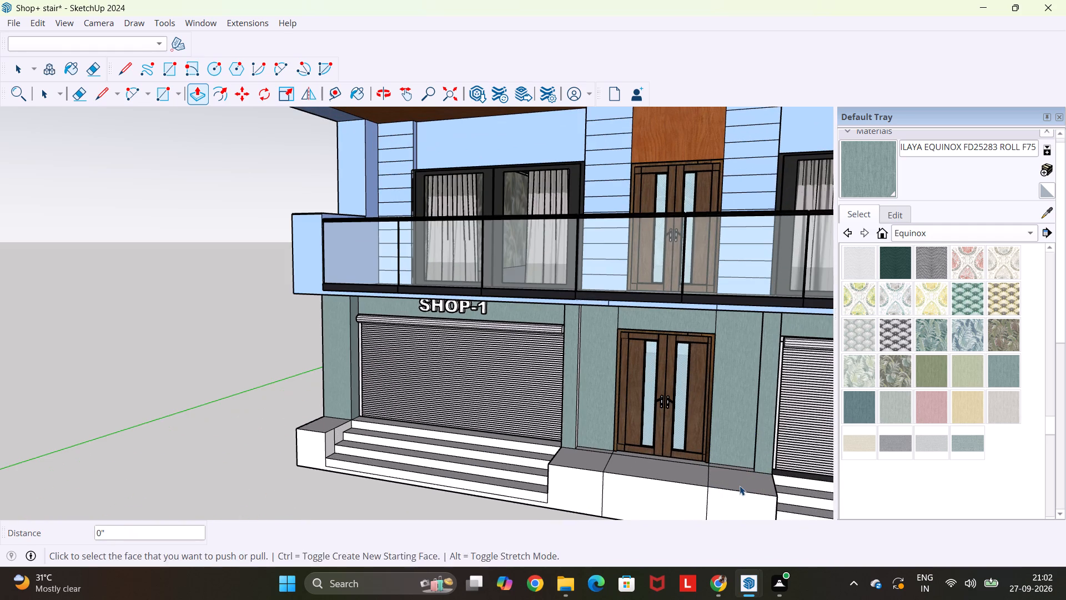
# Lower the landing section on the side away from SHOP-1 with three successive 6" Push/Pull operations.
pyautogui.scroll(4, 737, 477)
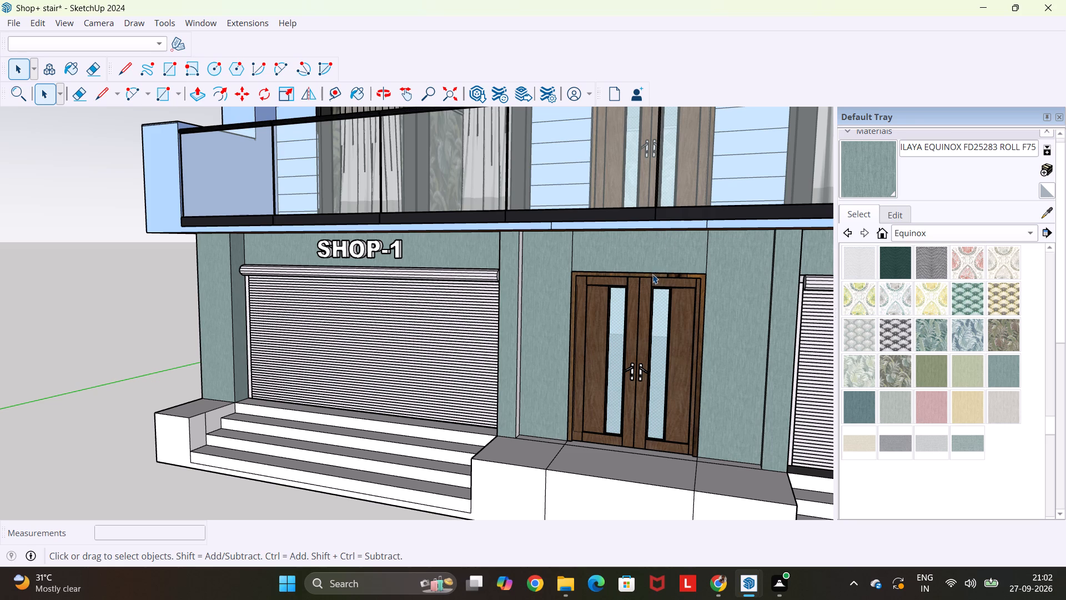
pyautogui.keyDown('shift'); pyautogui.moveTo(667, 321); pyautogui.dragTo(496, 284, button='middle'); pyautogui.keyUp('shift')
pyautogui.keyDown('shift'); pyautogui.moveTo(516, 377); pyautogui.dragTo(570, 382, button='middle'); pyautogui.keyUp('shift')
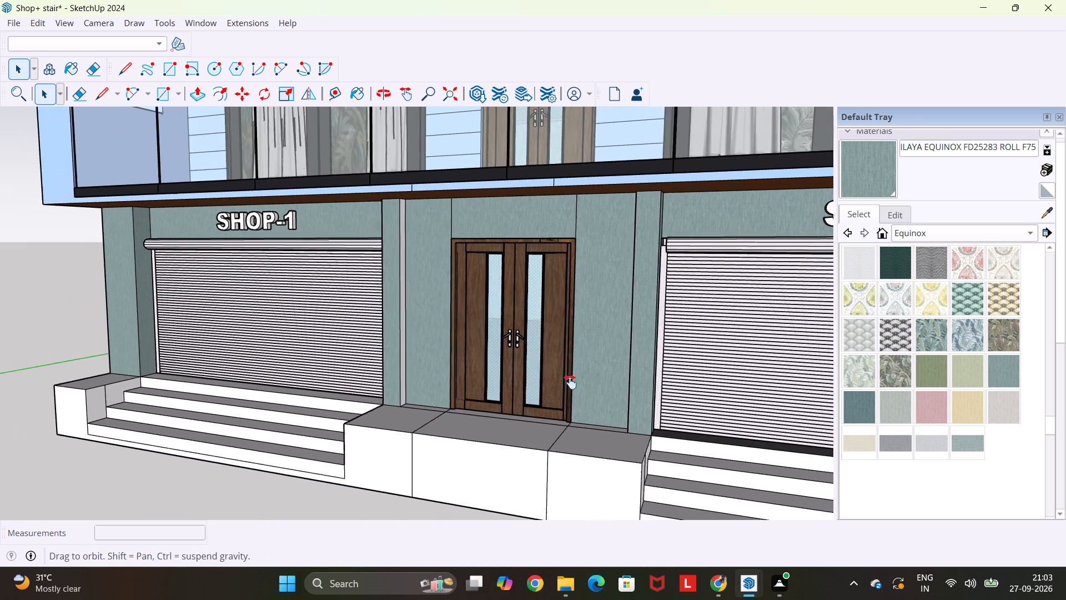
pyautogui.keyDown('shift'); pyautogui.moveTo(570, 382); pyautogui.dragTo(529, 344, button='middle'); pyautogui.keyUp('shift')
pyautogui.moveTo(531, 372); pyautogui.dragTo(655, 393, button='middle')
pyautogui.scroll(4, 646, 381)
pyautogui.scroll(1, 425, 428)
pyautogui.moveTo(546, 388); pyautogui.dragTo(561, 499, button='middle')
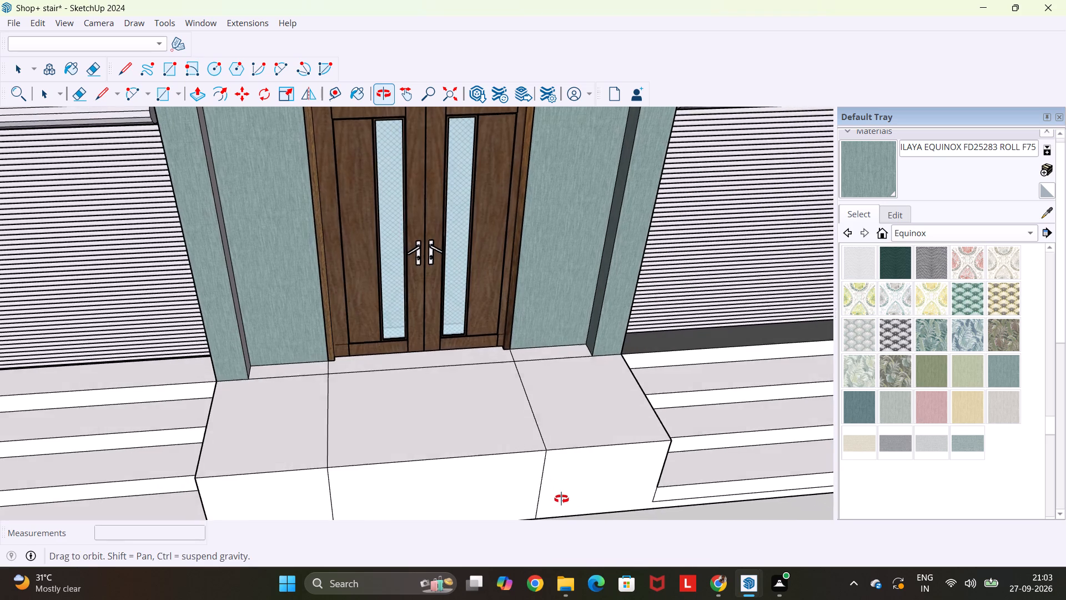
pyautogui.moveTo(561, 499); pyautogui.dragTo(561, 499, button='middle')
pyautogui.scroll(-7, 560, 494)
pyautogui.press('p')
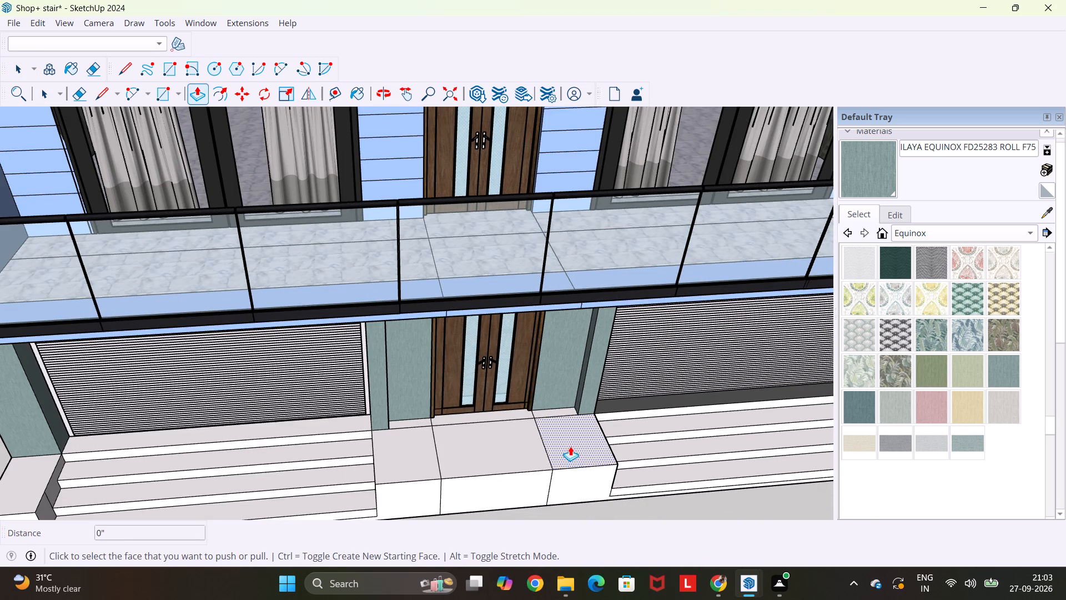
pyautogui.click(570, 446)
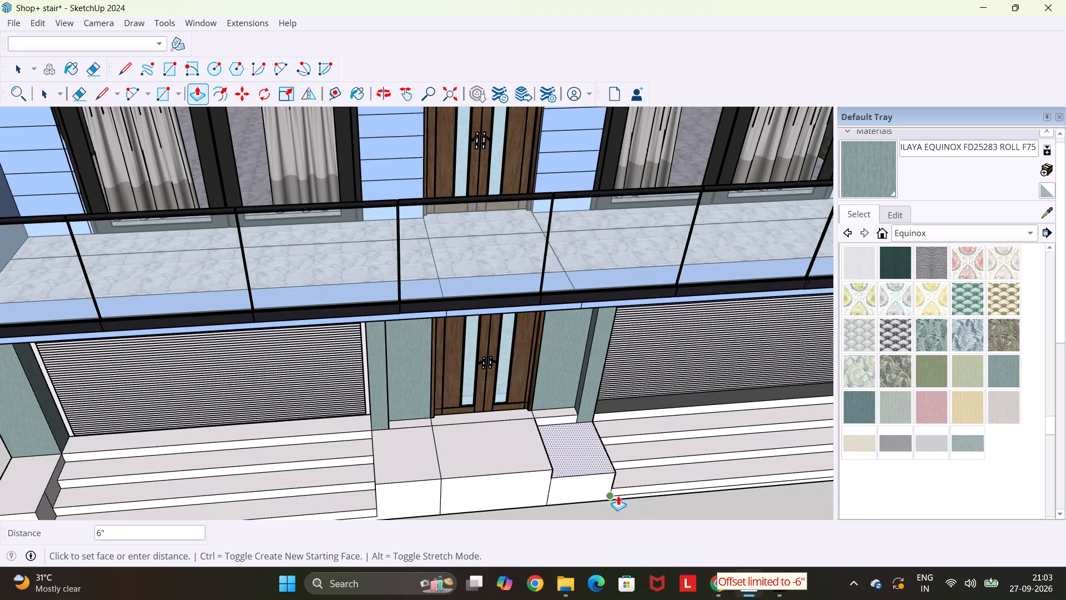
pyautogui.click(623, 497)
pyautogui.scroll(4, 586, 453)
pyautogui.click(586, 453)
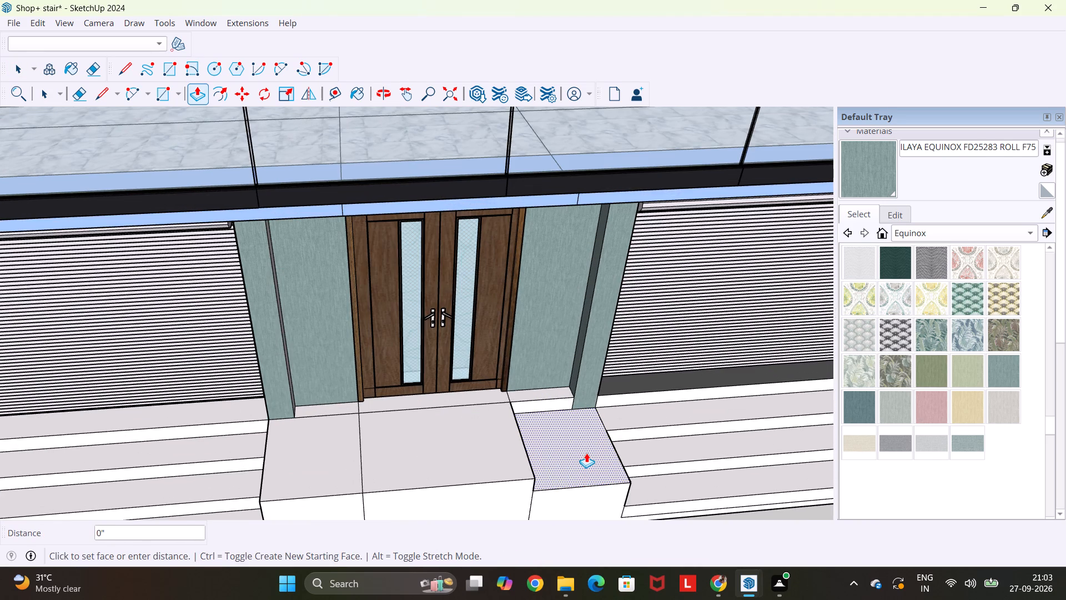
pyautogui.click(640, 517)
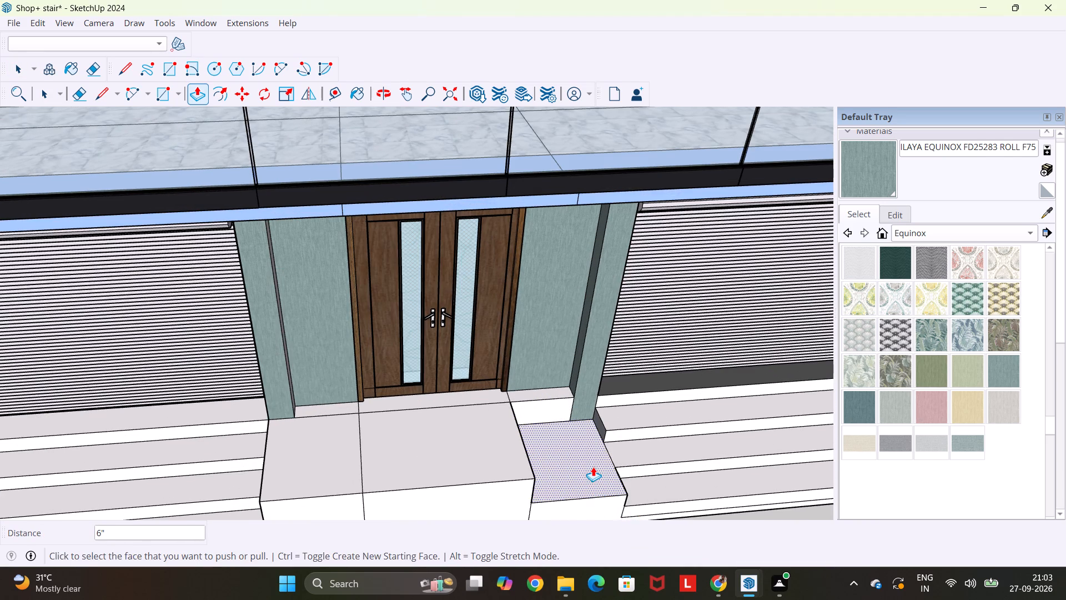
pyautogui.scroll(-9, 592, 467)
pyautogui.scroll(4, 594, 469)
pyautogui.click(594, 471)
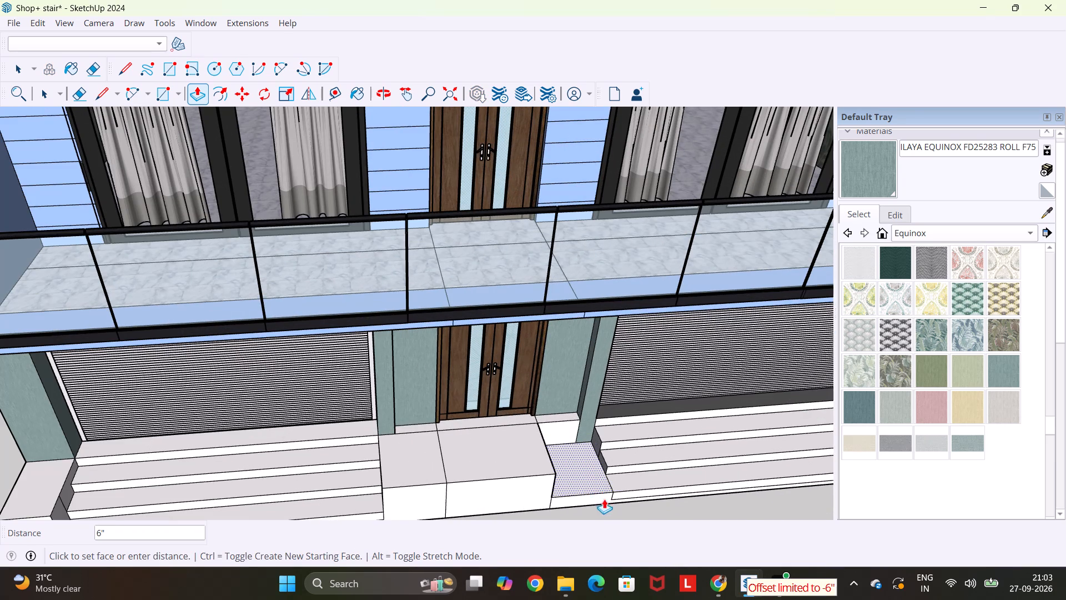
pyautogui.click(623, 494)
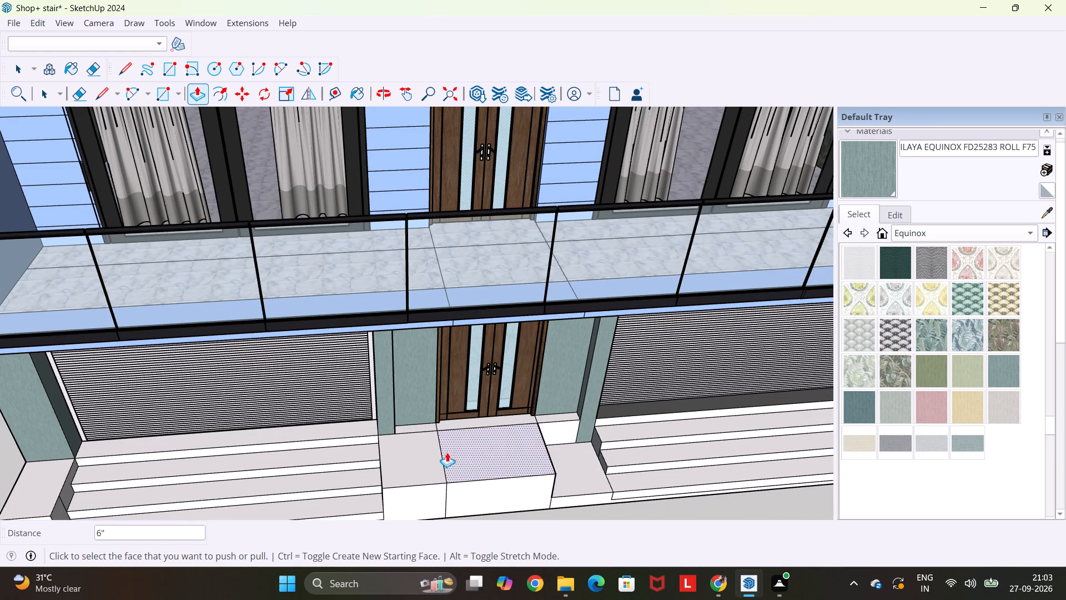
# Lower the landing section on the SHOP-1 side in repeated 6" Push/Pull operations to match the opposite section.
pyautogui.tripleClick(422, 455)
pyautogui.click(420, 473)
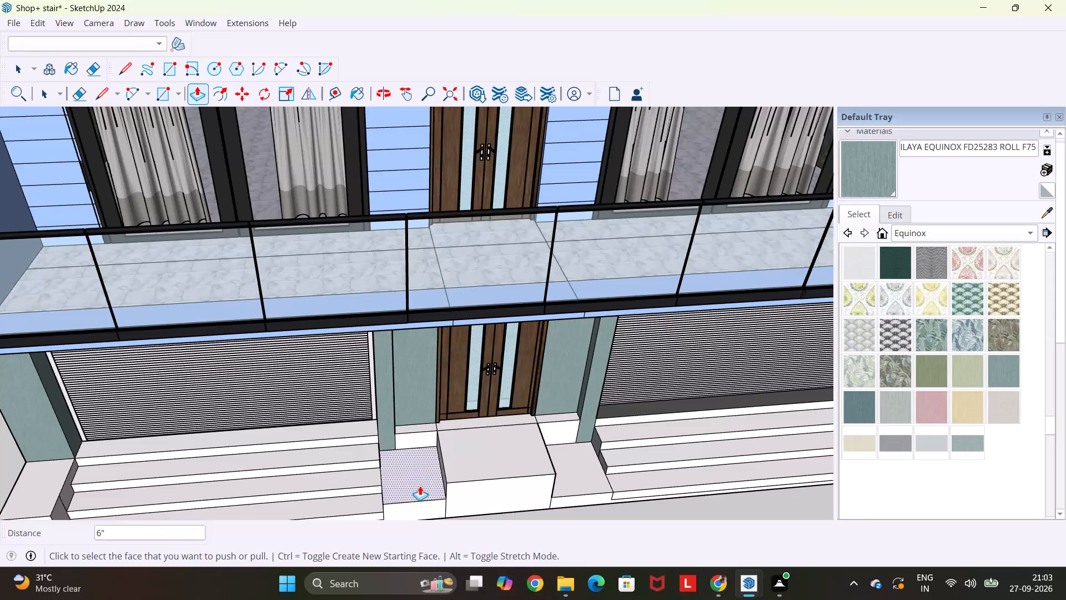
pyautogui.doubleClick(420, 477)
pyautogui.scroll(-3, 421, 476)
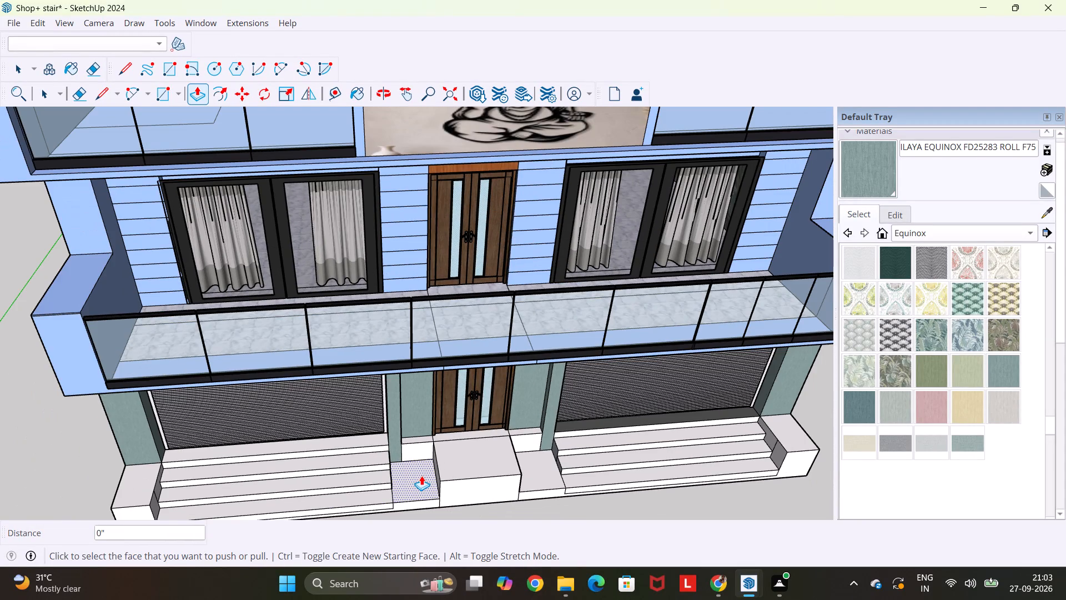
pyautogui.press('Escape')
pyautogui.press('space')
# Lower the middle landing section in front of the double door in repeated 6" Push/Pull operations, level with both side sections.
pyautogui.scroll(4, 456, 466)
pyautogui.scroll(-2, 456, 466)
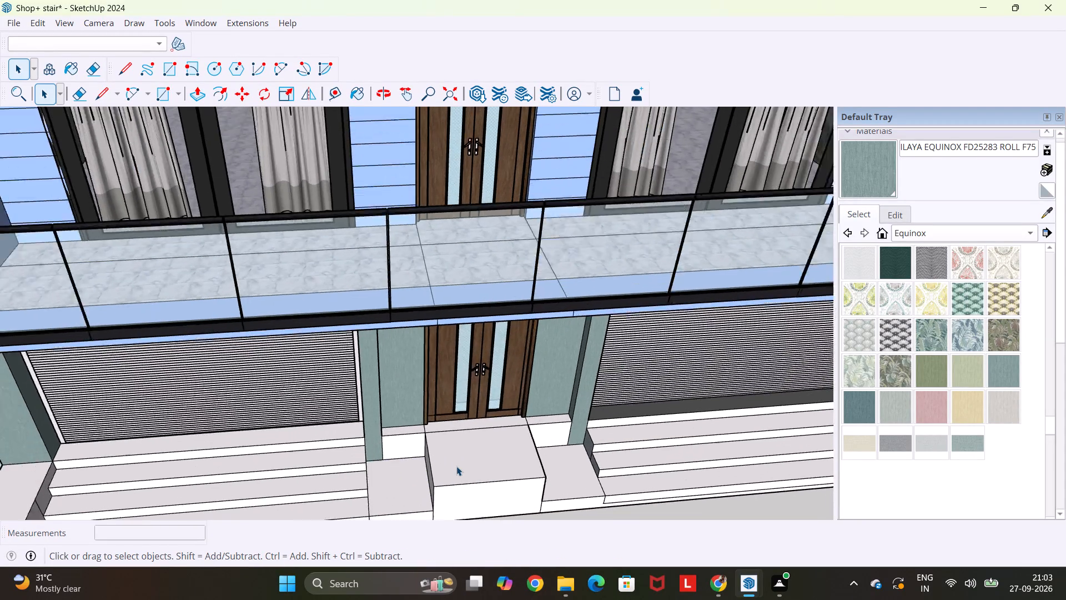
pyautogui.scroll(-3, 456, 466)
pyautogui.press('p')
pyautogui.doubleClick(470, 460)
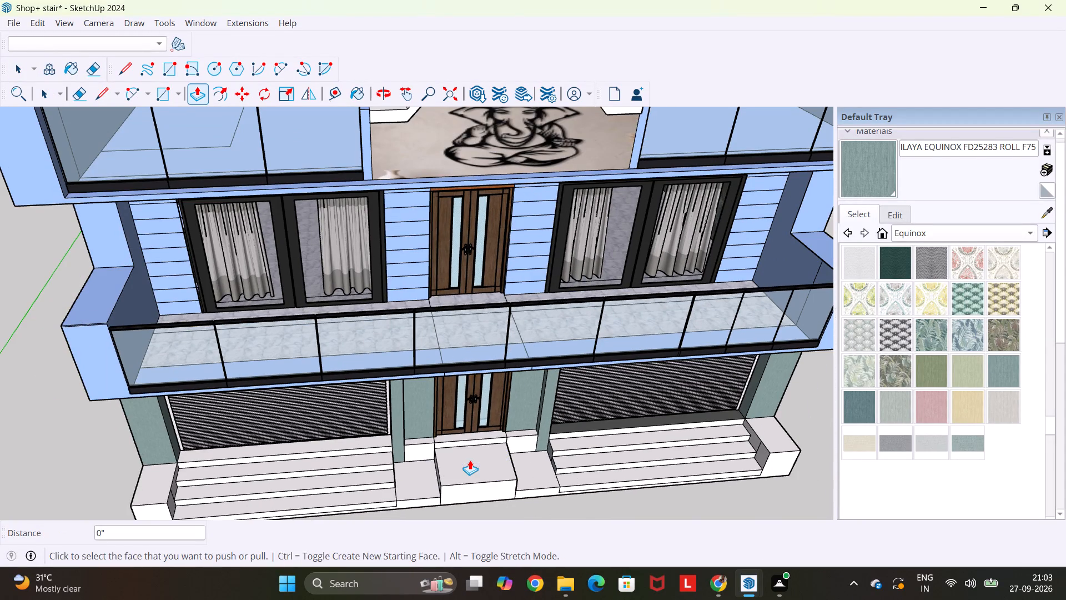
pyautogui.doubleClick(470, 461)
pyautogui.doubleClick(470, 469)
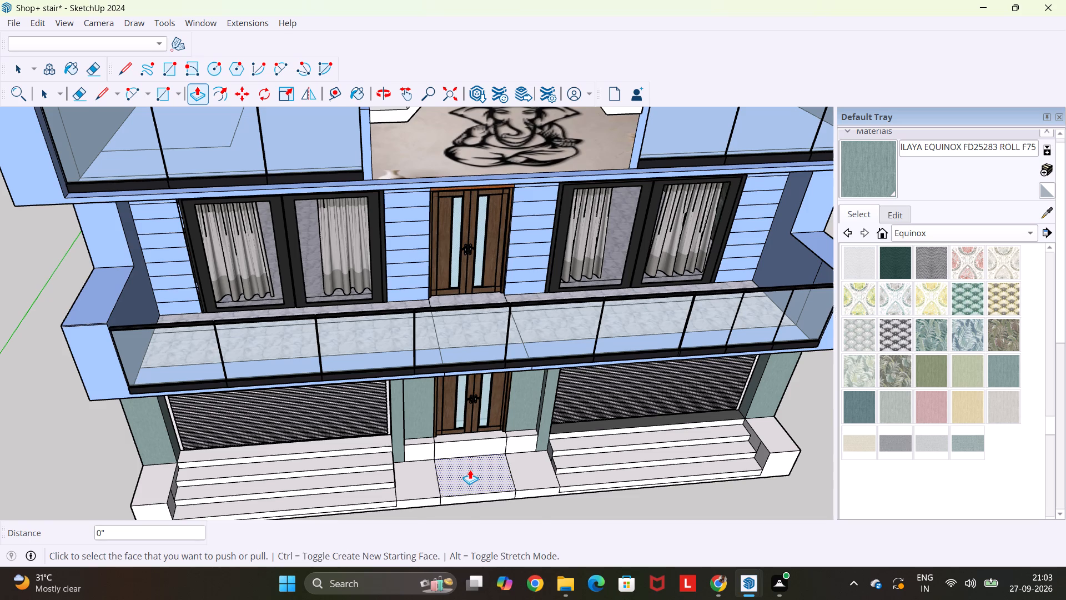
pyautogui.scroll(4, 470, 469)
pyautogui.scroll(-4, 470, 469)
pyautogui.press('Escape')
pyautogui.press('space')
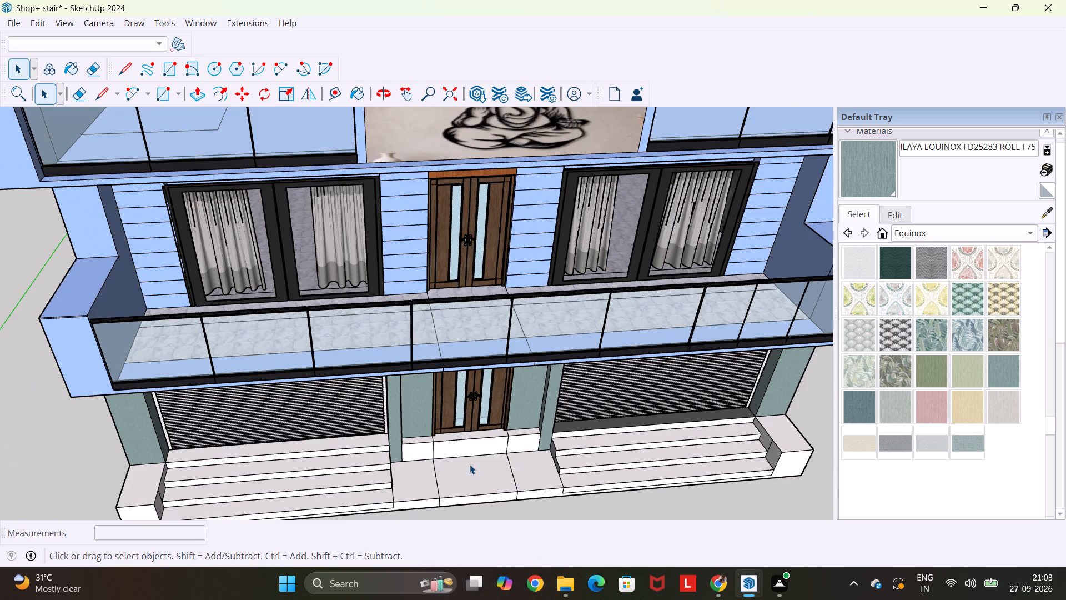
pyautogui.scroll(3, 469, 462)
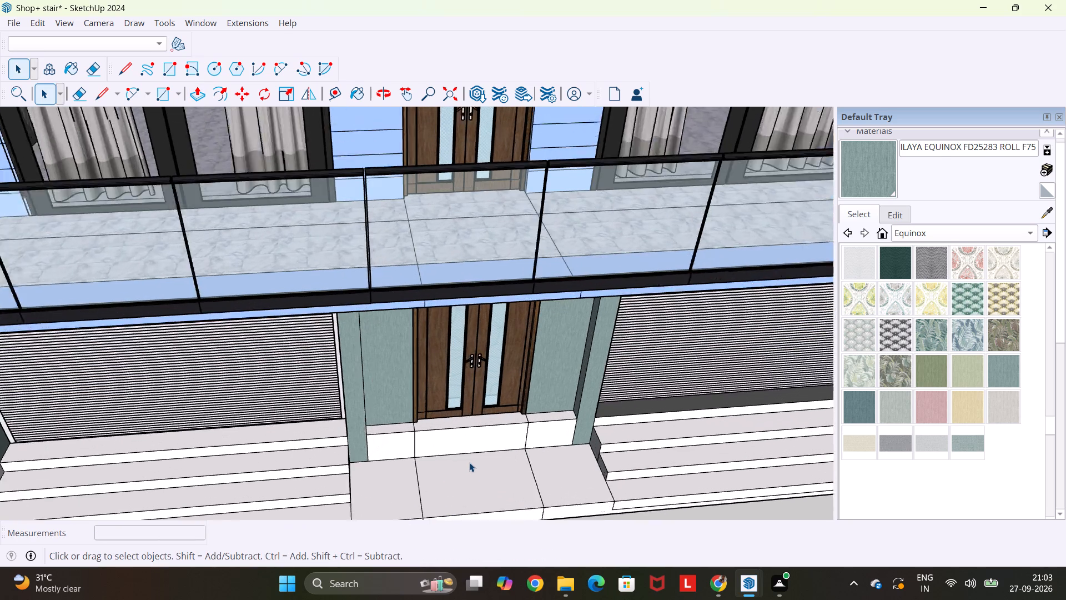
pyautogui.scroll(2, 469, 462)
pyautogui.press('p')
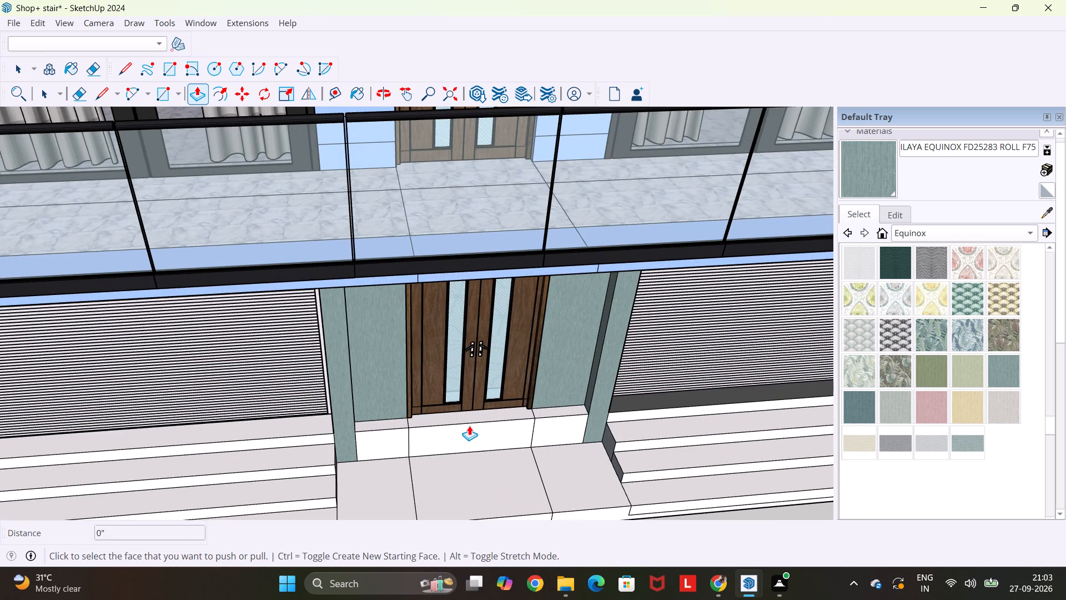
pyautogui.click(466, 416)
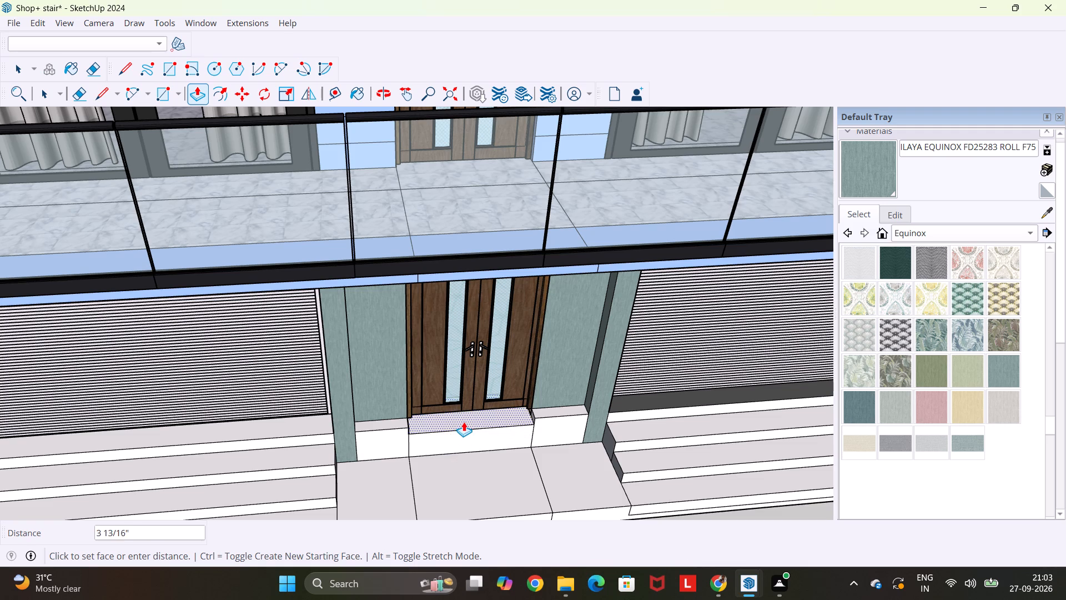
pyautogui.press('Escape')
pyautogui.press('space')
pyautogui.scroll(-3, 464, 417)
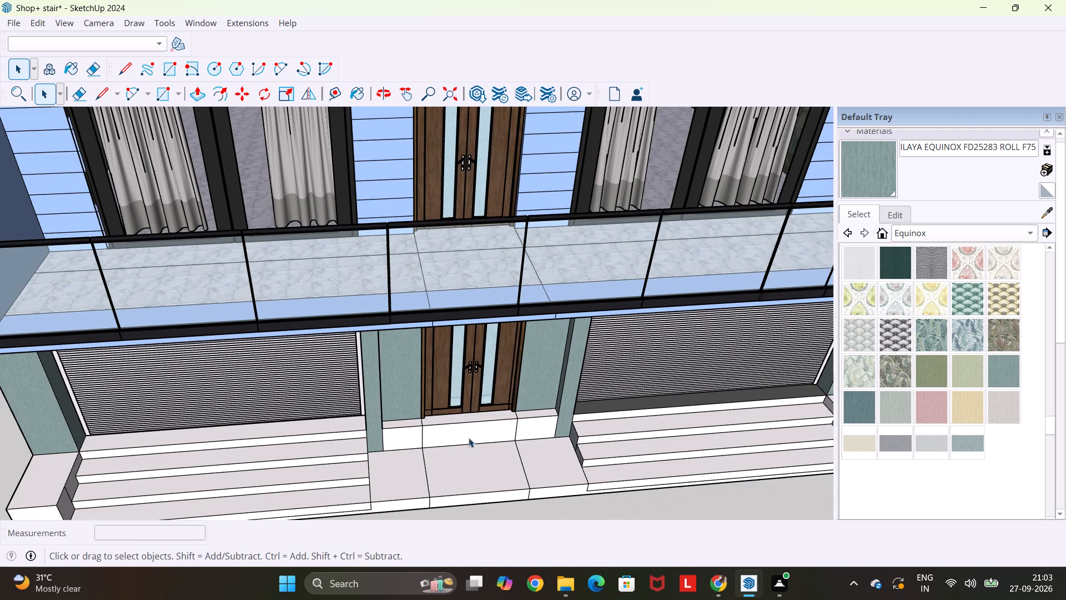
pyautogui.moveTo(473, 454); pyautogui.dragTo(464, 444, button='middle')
# Switch to 3D Warehouse in Chrome, look through the lights models for a suitable fixture and load more results.
pyautogui.click(727, 588)
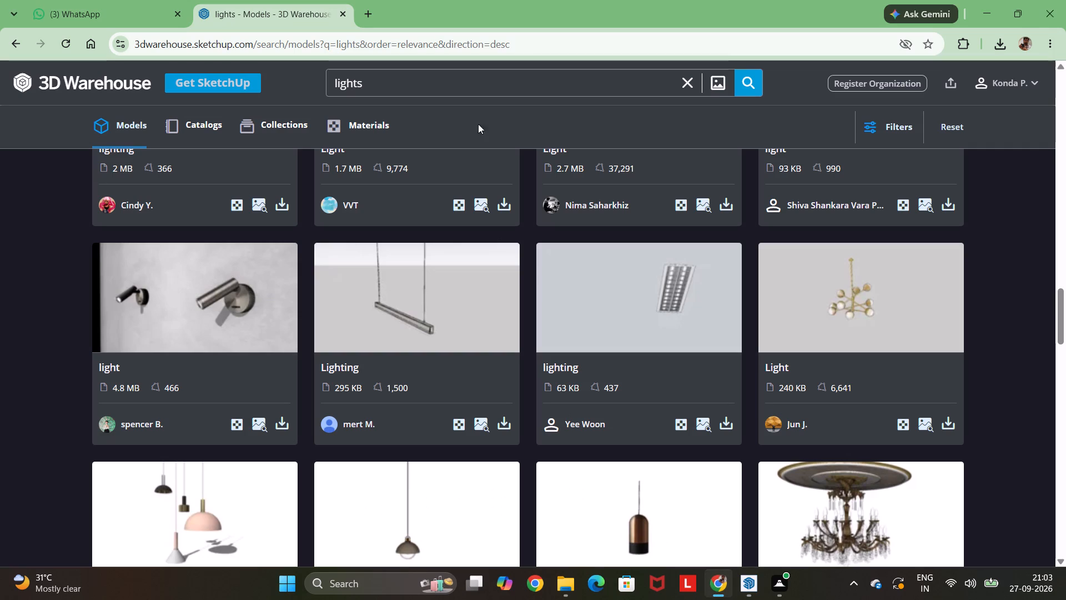
pyautogui.click(450, 89)
pyautogui.scroll(-3, 533, 232)
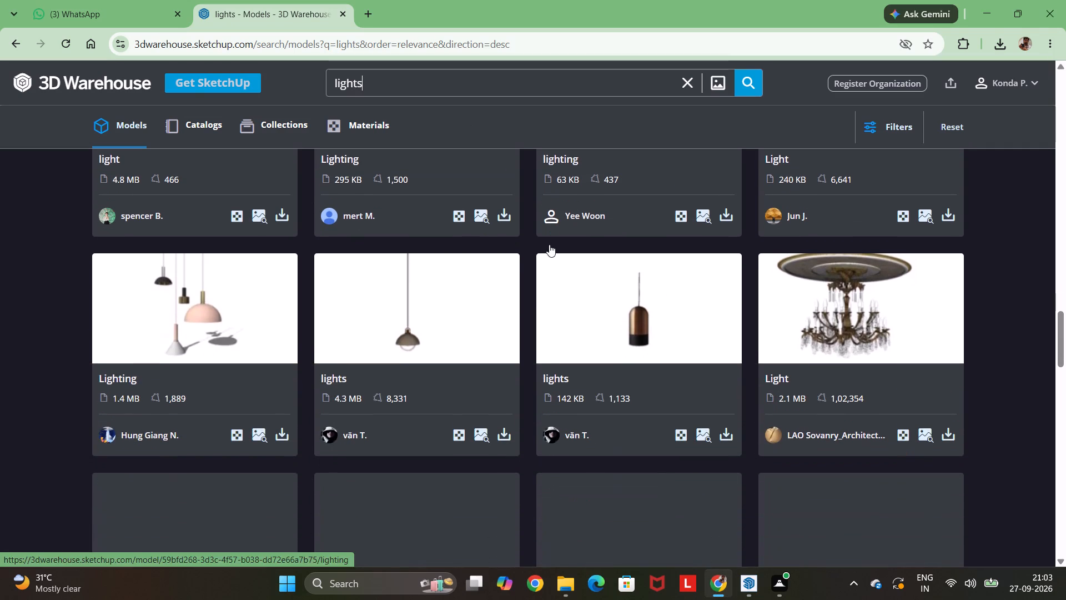
pyautogui.scroll(-4, 551, 244)
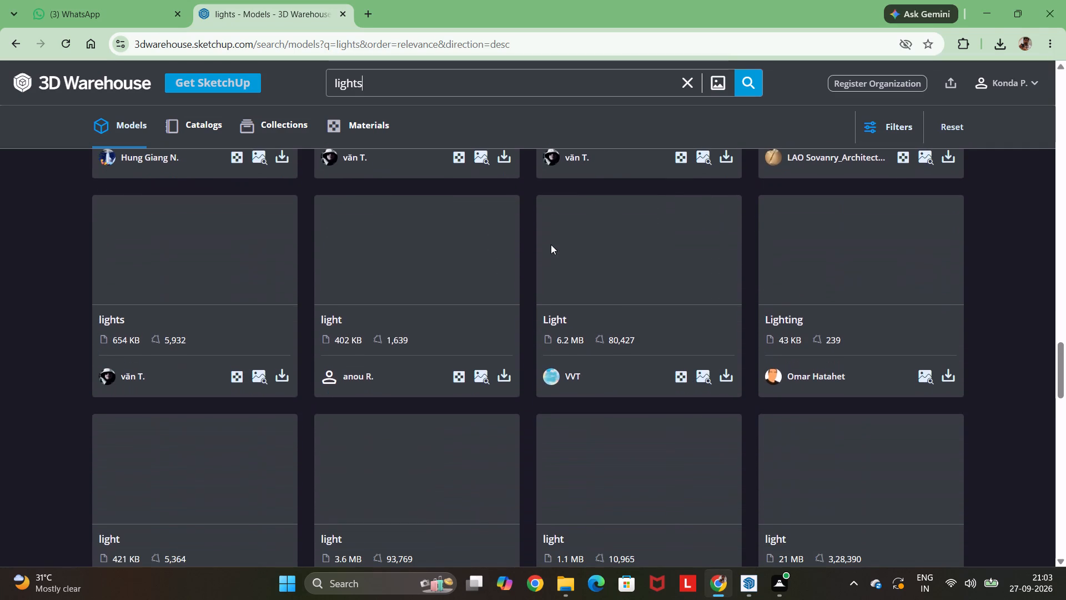
pyautogui.press('Escape')
pyautogui.press('space')
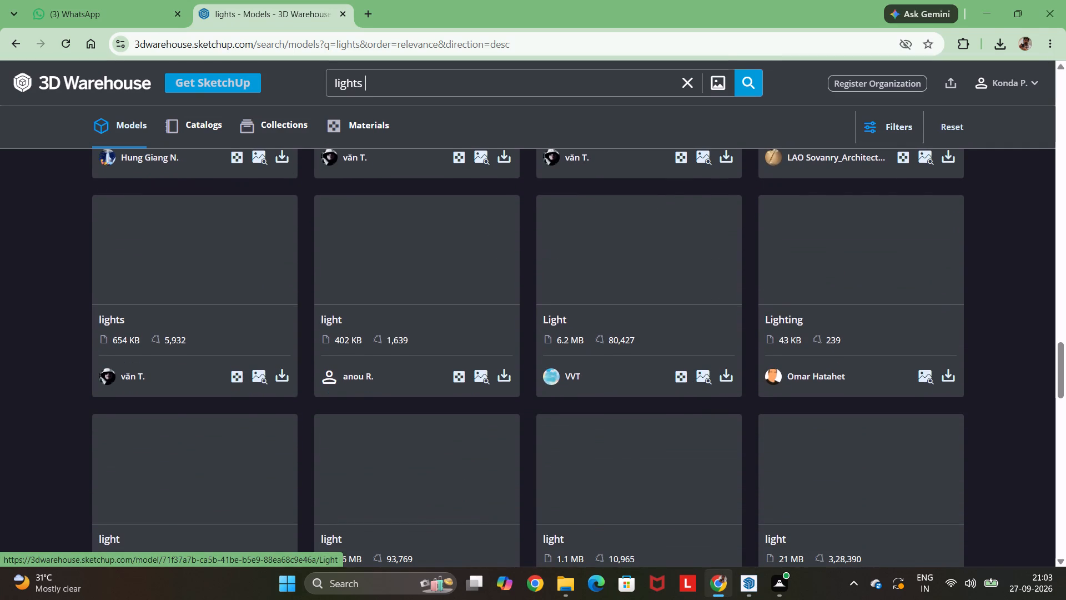
pyautogui.scroll(-3, 551, 244)
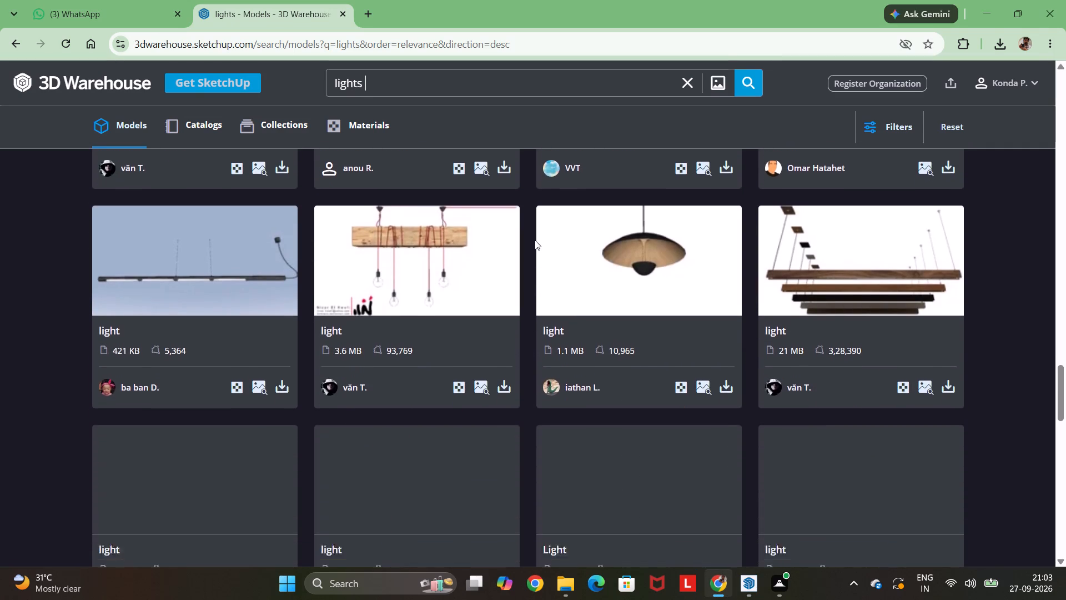
pyautogui.scroll(-3, 535, 240)
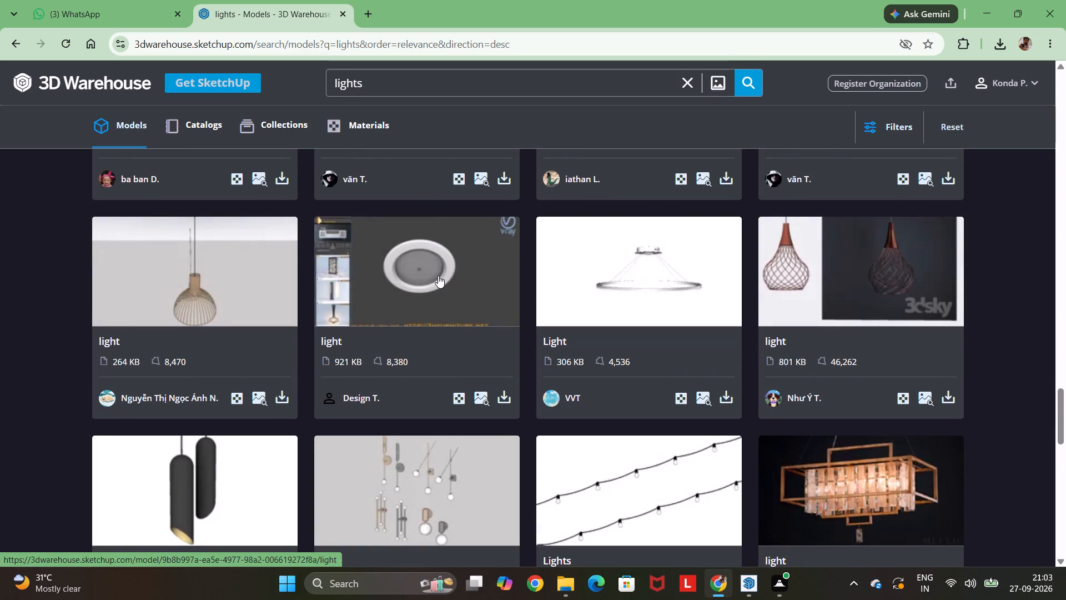
pyautogui.scroll(-2, 438, 276)
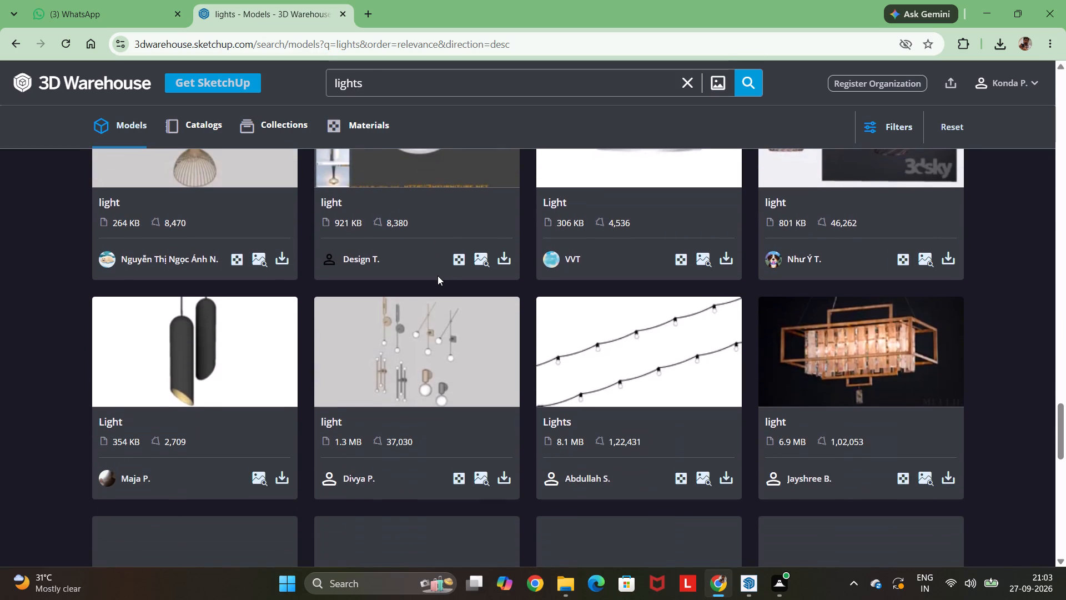
pyautogui.scroll(-3, 438, 276)
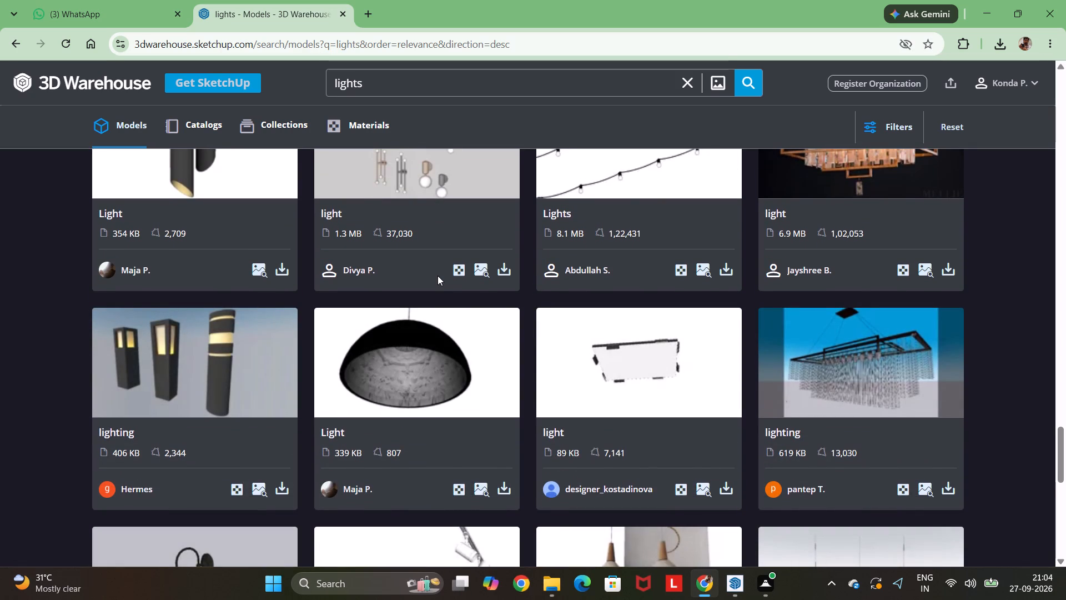
pyautogui.scroll(-3, 438, 276)
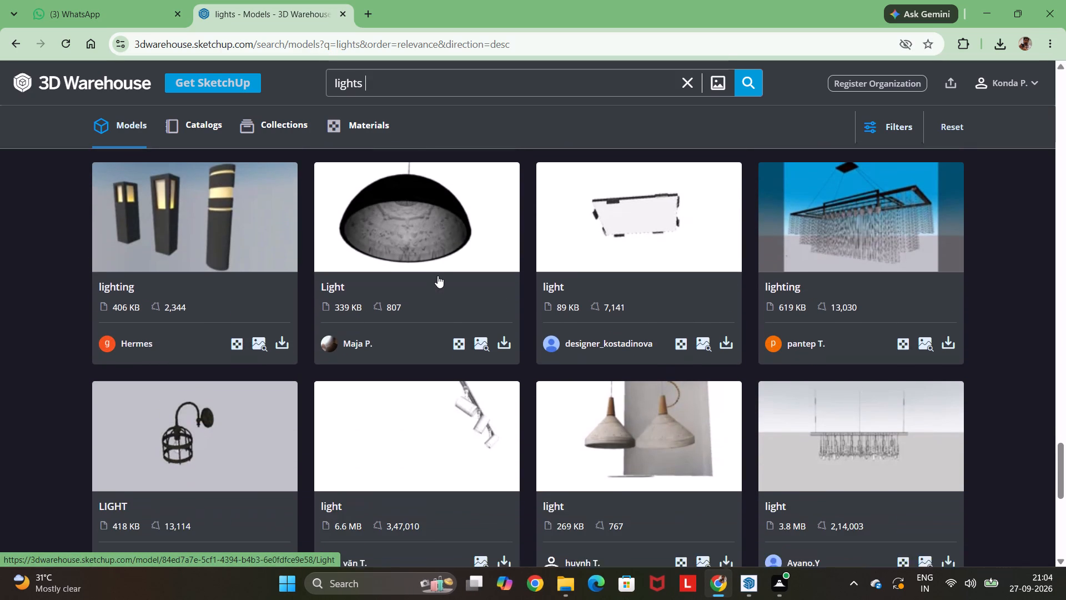
pyautogui.scroll(-2, 438, 276)
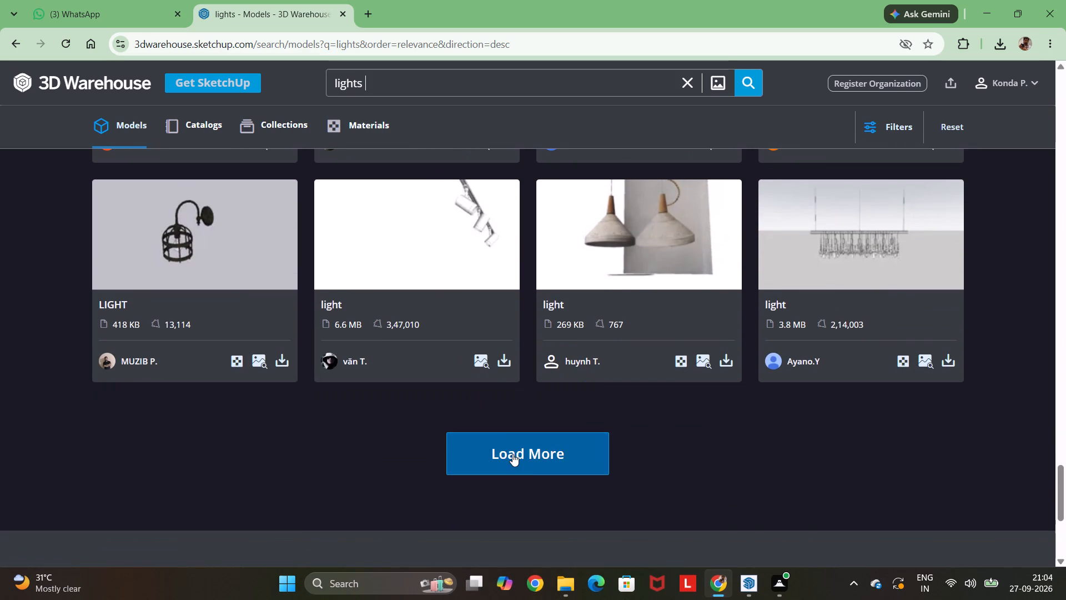
pyautogui.click(512, 454)
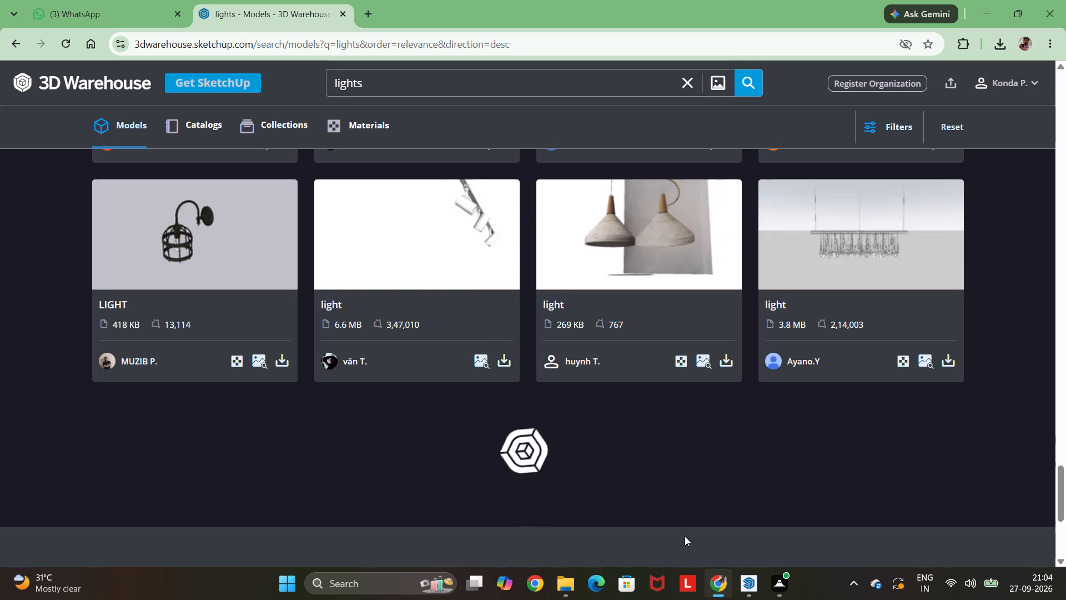
# Close the Doors+(6) SketchUp window and return to the Shop+ stair model.
pyautogui.click(751, 588)
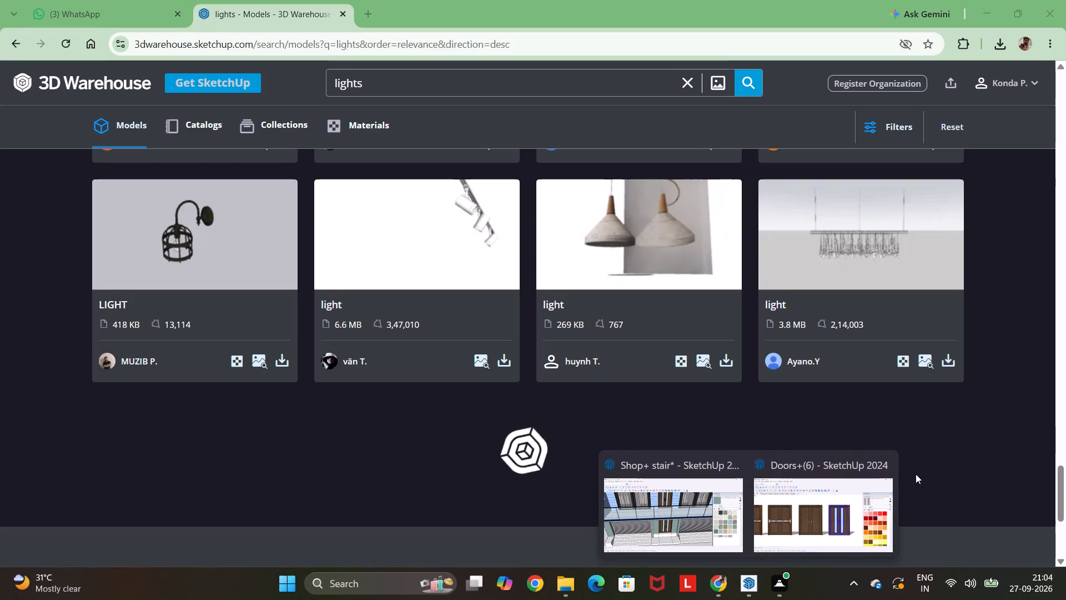
pyautogui.click(890, 459)
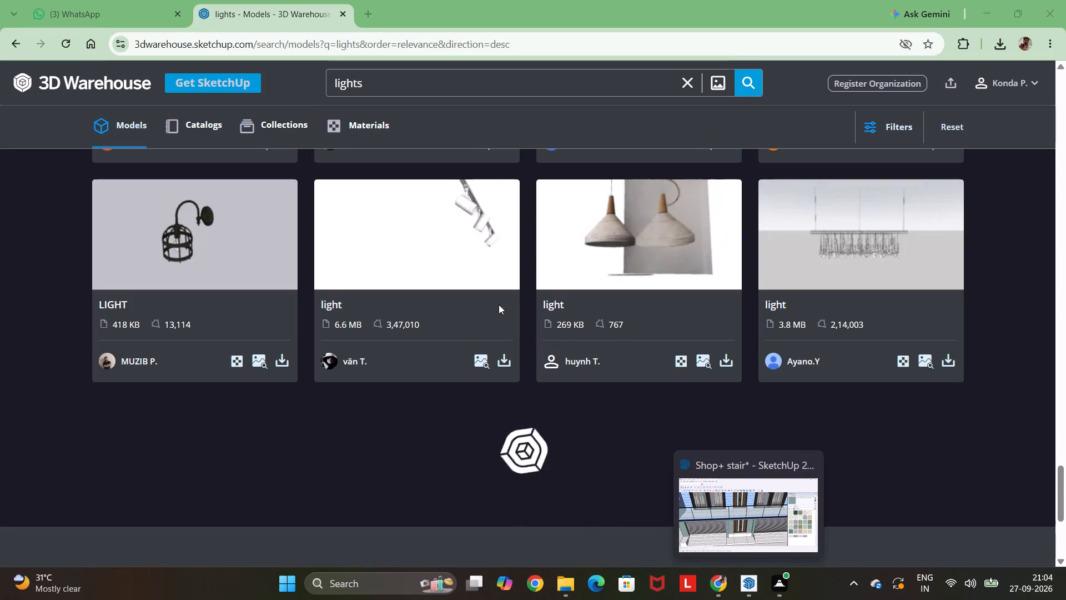
pyautogui.click(745, 517)
# Push the three riser sections below the entrance double door back 6" with Push/Pull, flush with the door wall.
pyautogui.scroll(-3, 663, 428)
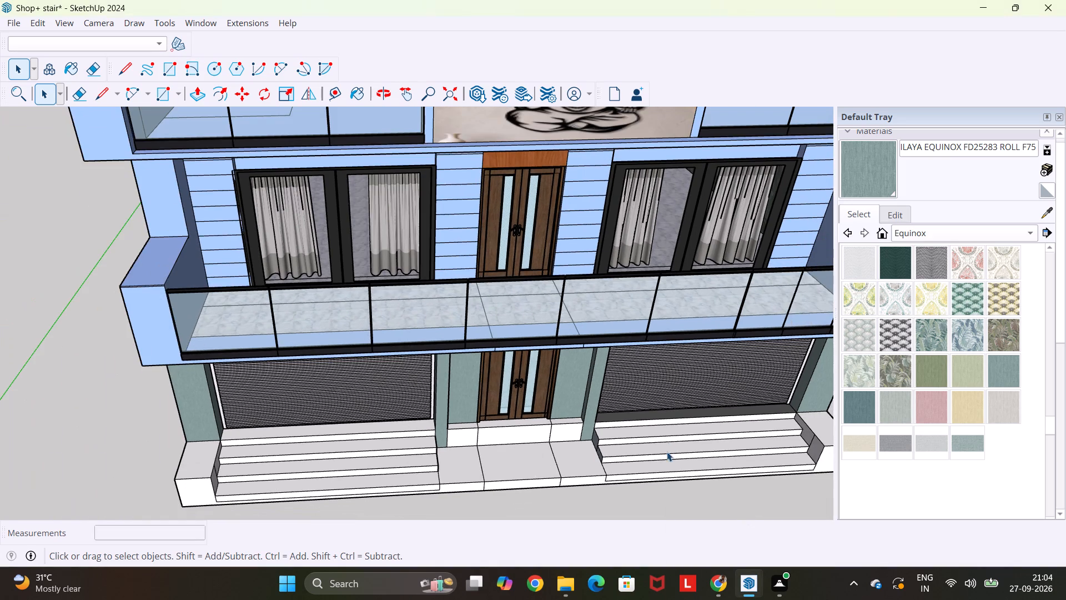
pyautogui.moveTo(663, 452); pyautogui.dragTo(614, 431, button='middle')
pyautogui.scroll(4, 576, 452)
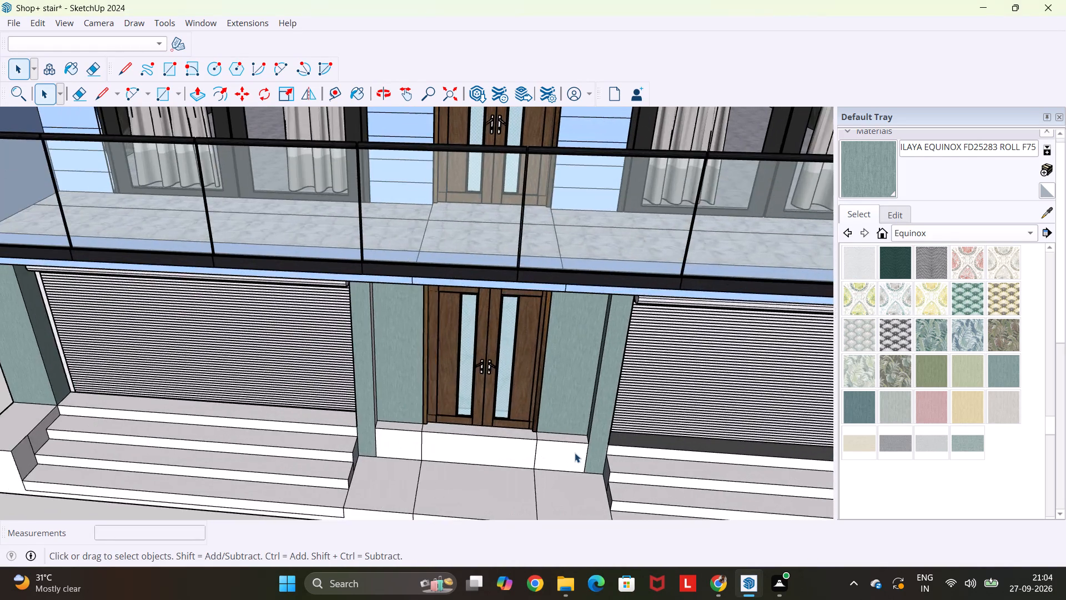
pyautogui.scroll(4, 575, 453)
pyautogui.press('p')
pyautogui.click(571, 457)
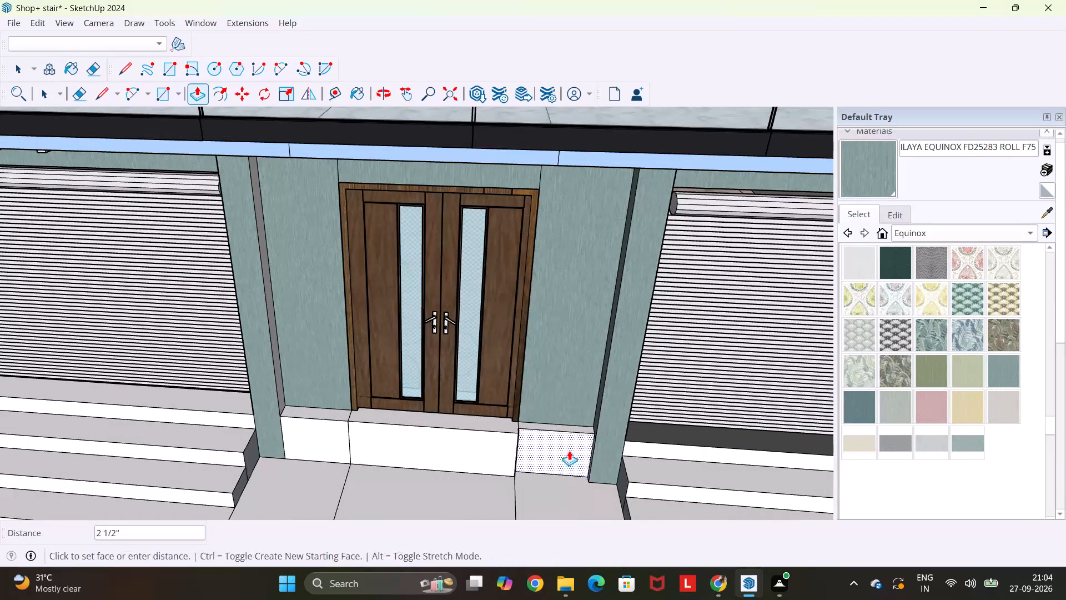
pyautogui.click(569, 444)
pyautogui.click(454, 455)
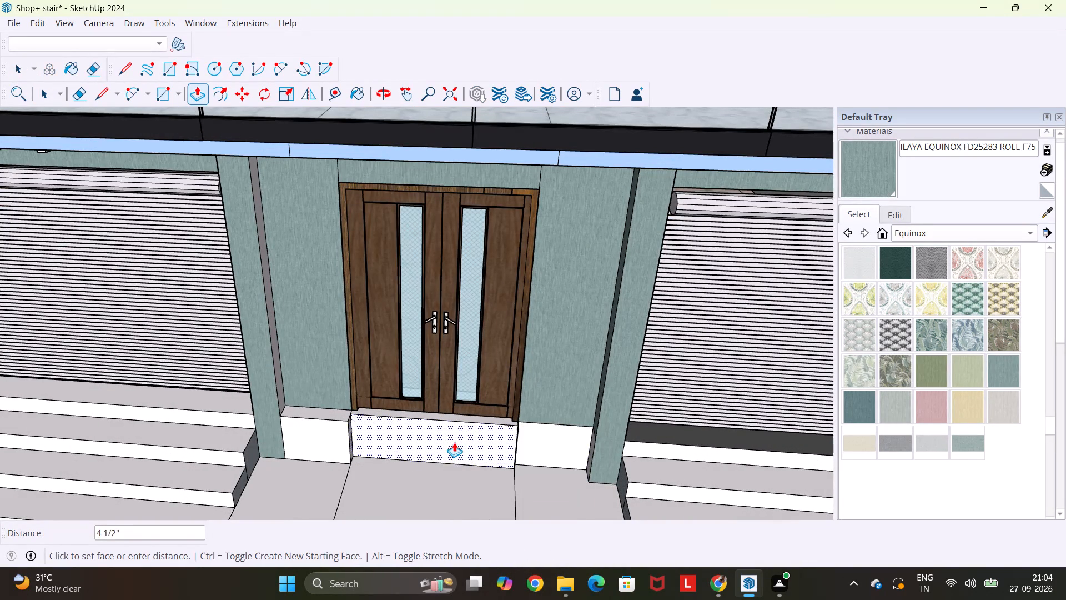
pyautogui.scroll(10, 452, 419)
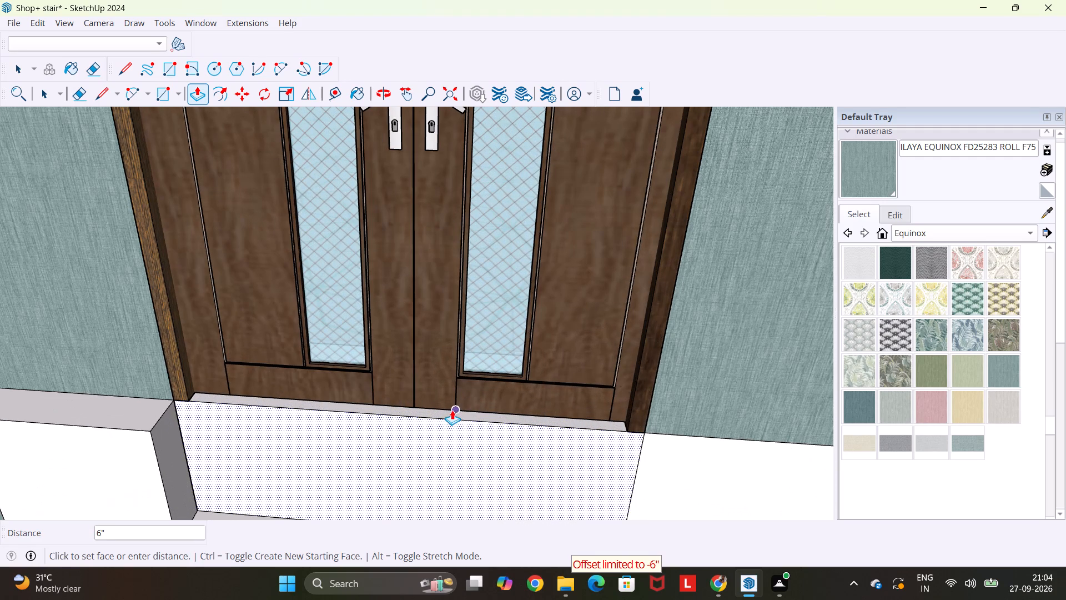
pyautogui.click(450, 428)
pyautogui.scroll(-2, 163, 442)
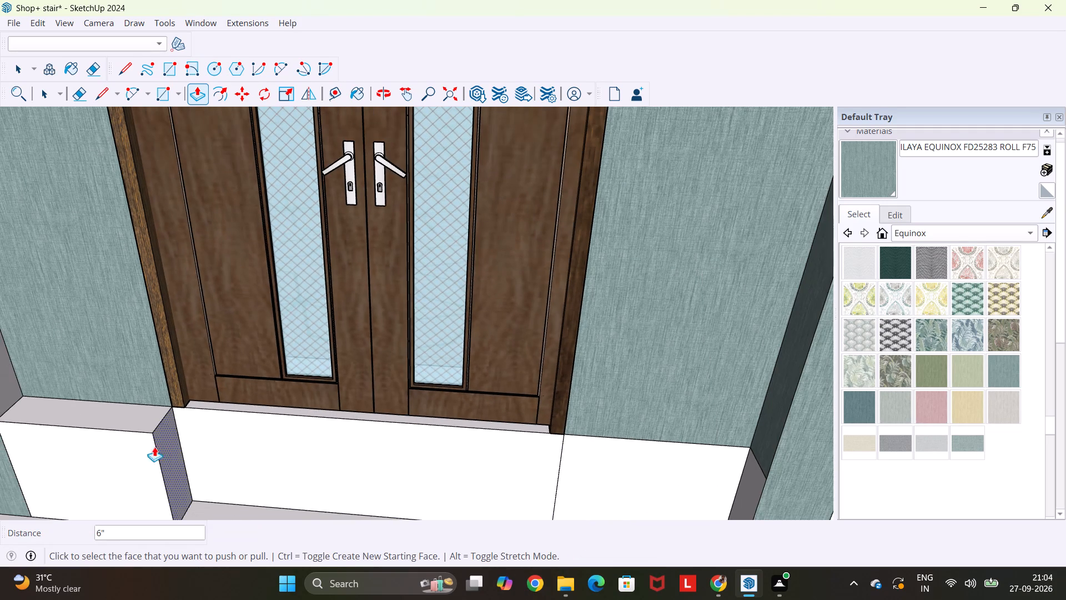
pyautogui.click(132, 458)
pyautogui.click(159, 423)
pyautogui.press('Escape')
pyautogui.press('space')
# Erase the two dividing edges on the riser below the double door and the two across the landing's top.
pyautogui.scroll(-5, 159, 423)
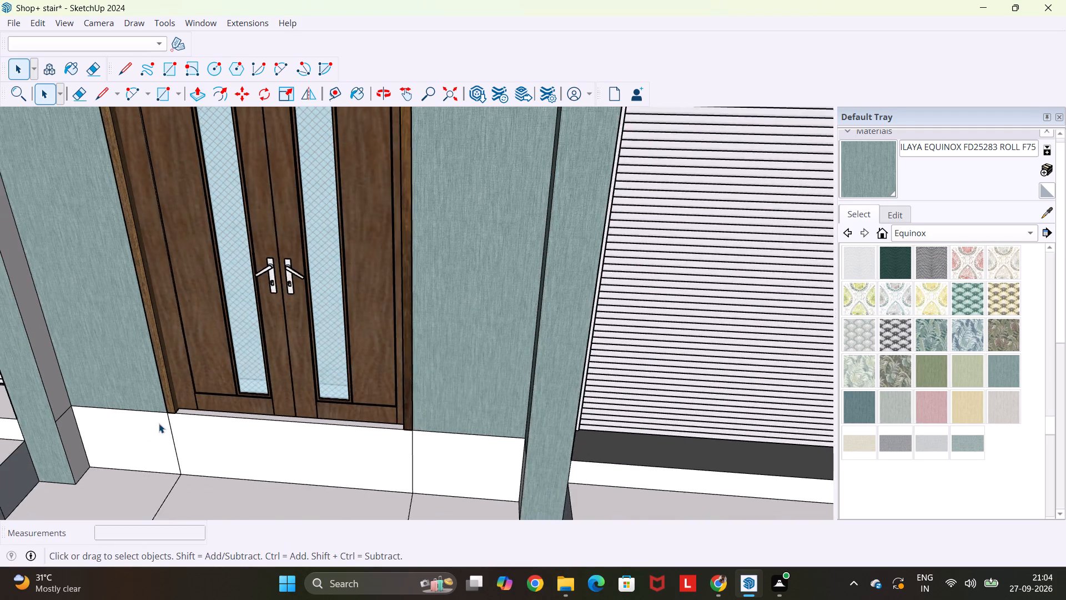
pyautogui.scroll(-9, 159, 423)
pyautogui.moveTo(187, 472); pyautogui.dragTo(280, 457, button='middle')
pyautogui.scroll(-5, 280, 457)
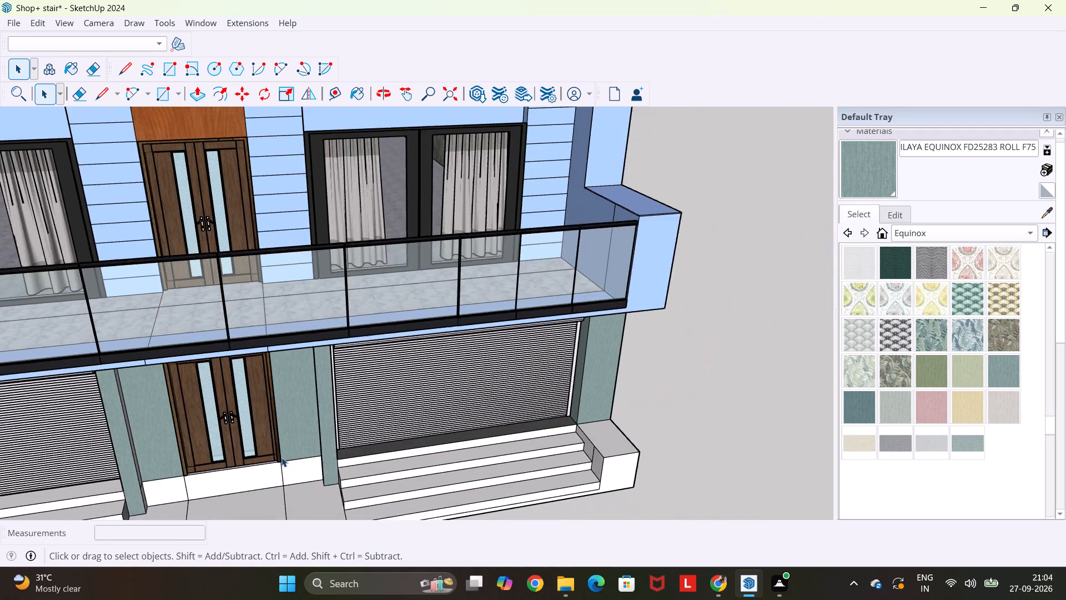
pyautogui.scroll(-3, 281, 457)
pyautogui.scroll(5, 284, 467)
pyautogui.press('e')
pyautogui.click(281, 471)
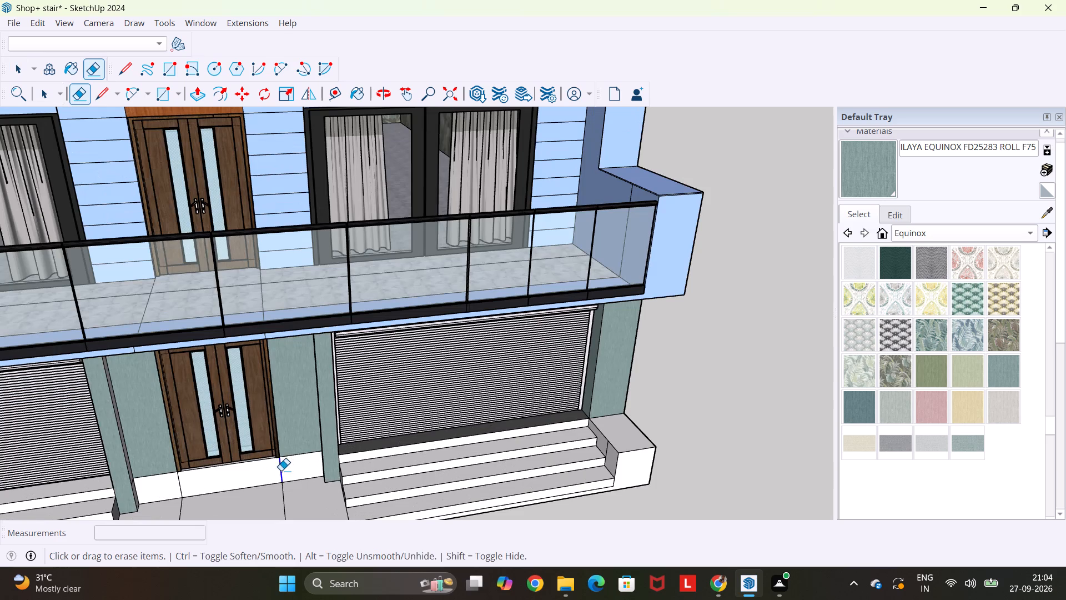
pyautogui.click(180, 481)
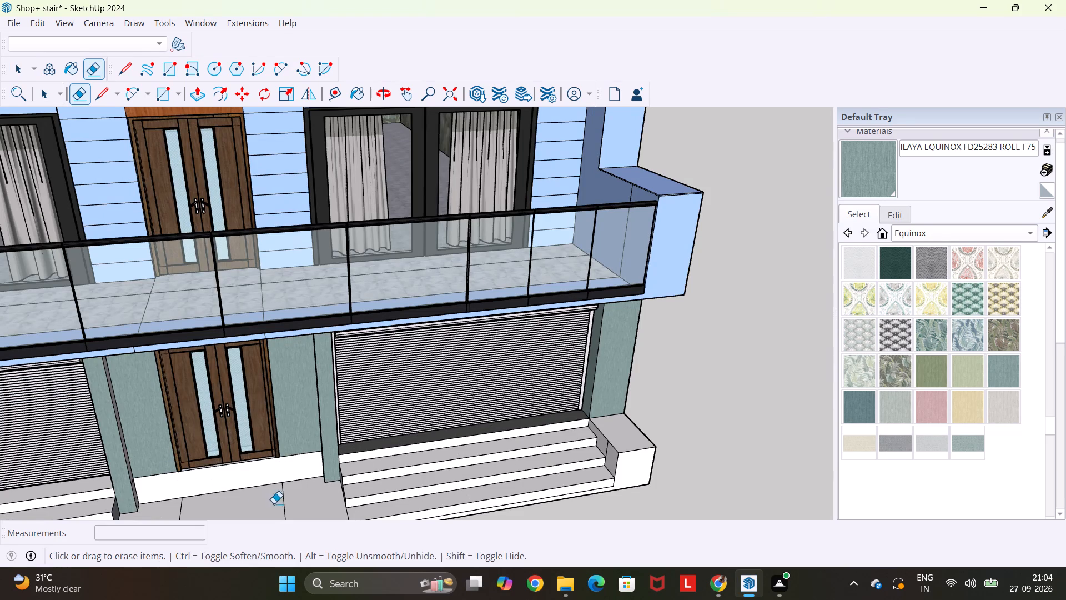
pyautogui.click(283, 503)
pyautogui.scroll(-2, 249, 508)
pyautogui.click(190, 509)
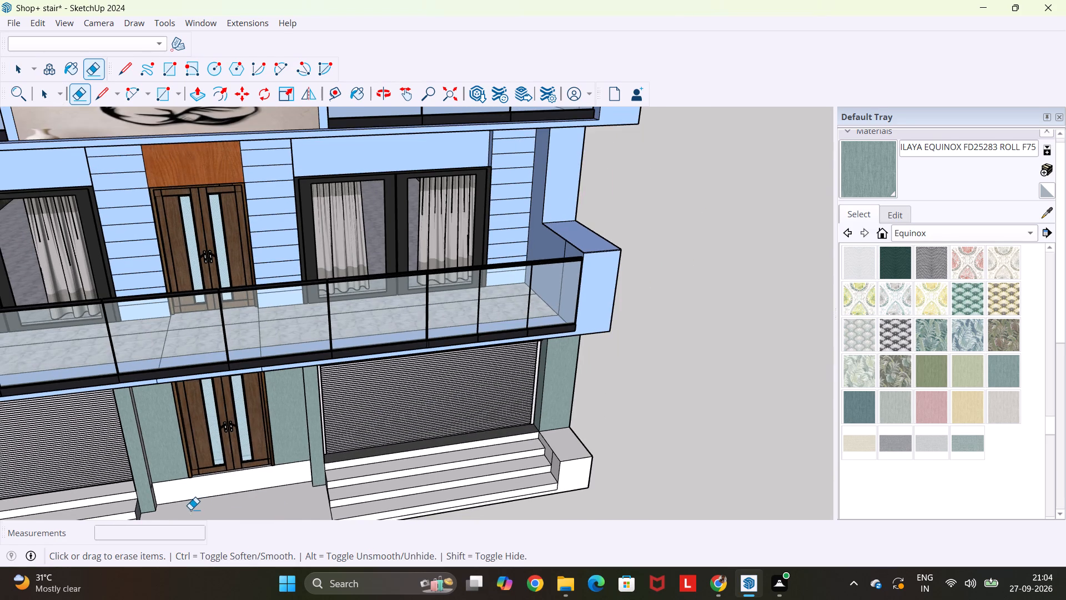
# Erase the two short vertical dividing edges on the landing's front face.
pyautogui.scroll(-11, 250, 504)
pyautogui.moveTo(278, 516); pyautogui.dragTo(274, 476, button='middle')
pyautogui.scroll(18, 274, 476)
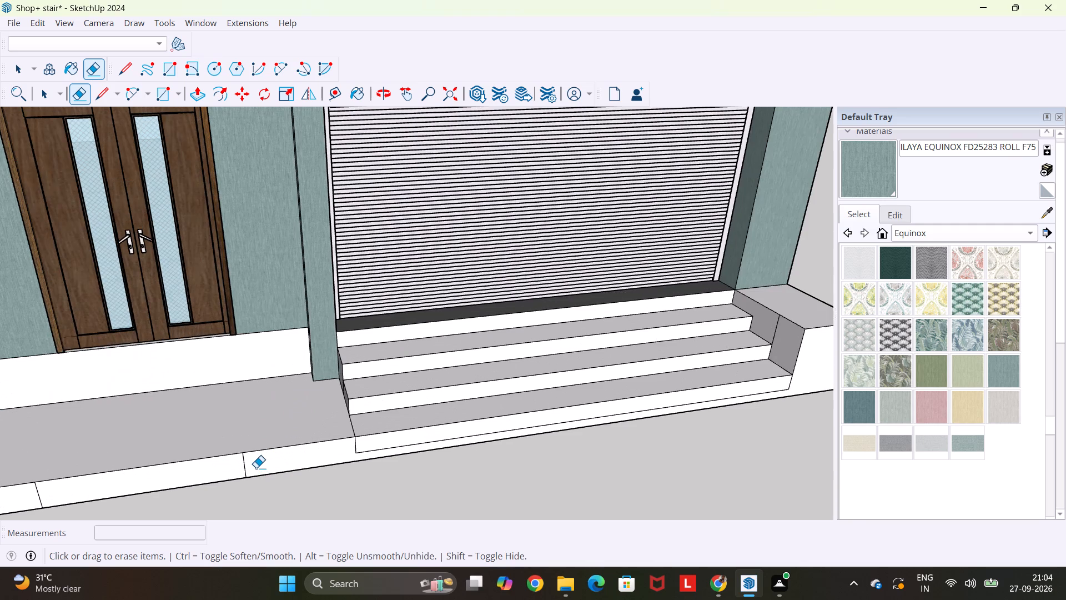
pyautogui.click(244, 466)
pyautogui.click(37, 498)
pyautogui.scroll(-9, 150, 443)
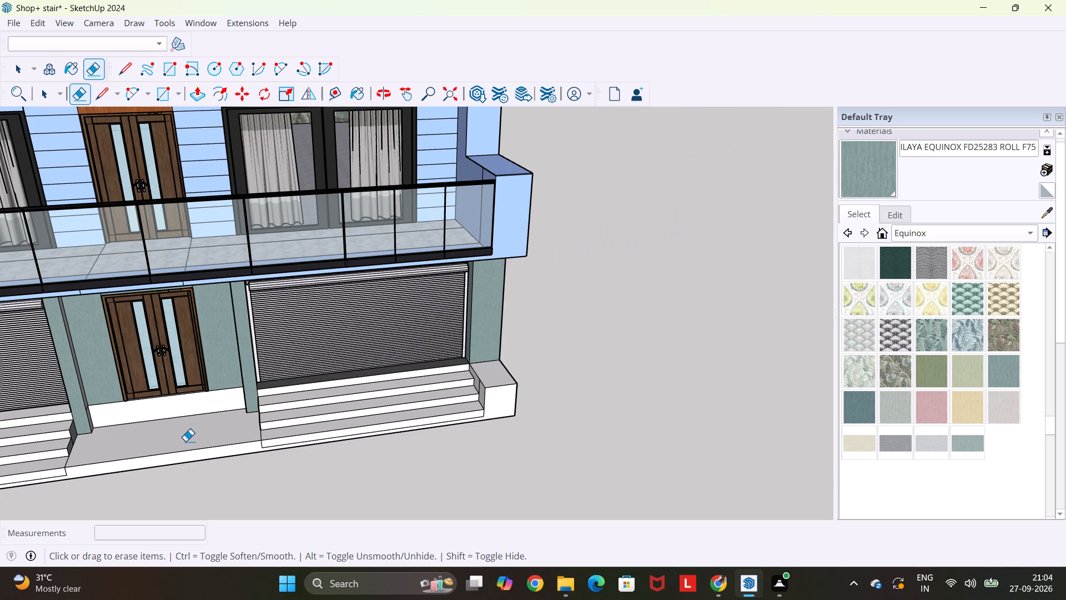
# Switch to 3D Warehouse in Chrome and download the black cylindrical wall light as a SketchUp file.
pyautogui.click(711, 582)
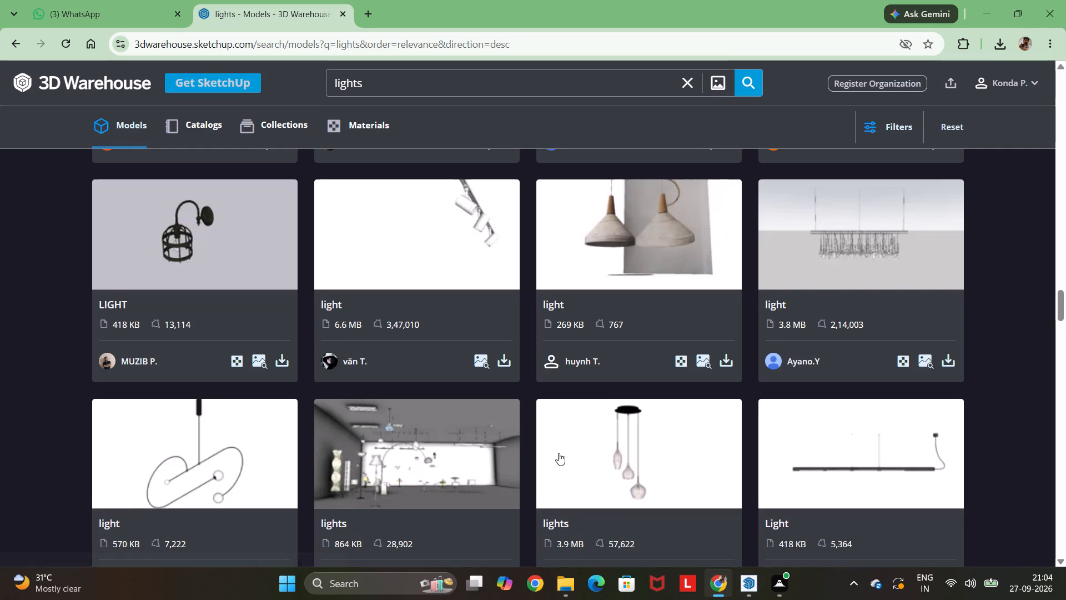
pyautogui.scroll(-4, 559, 449)
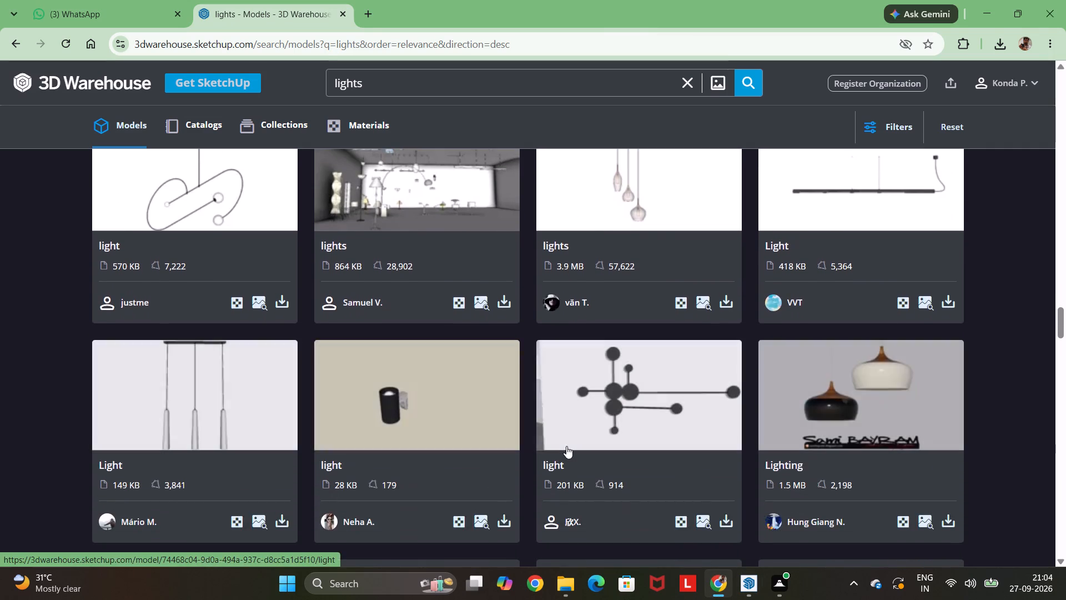
pyautogui.scroll(-1, 566, 446)
pyautogui.click(501, 456)
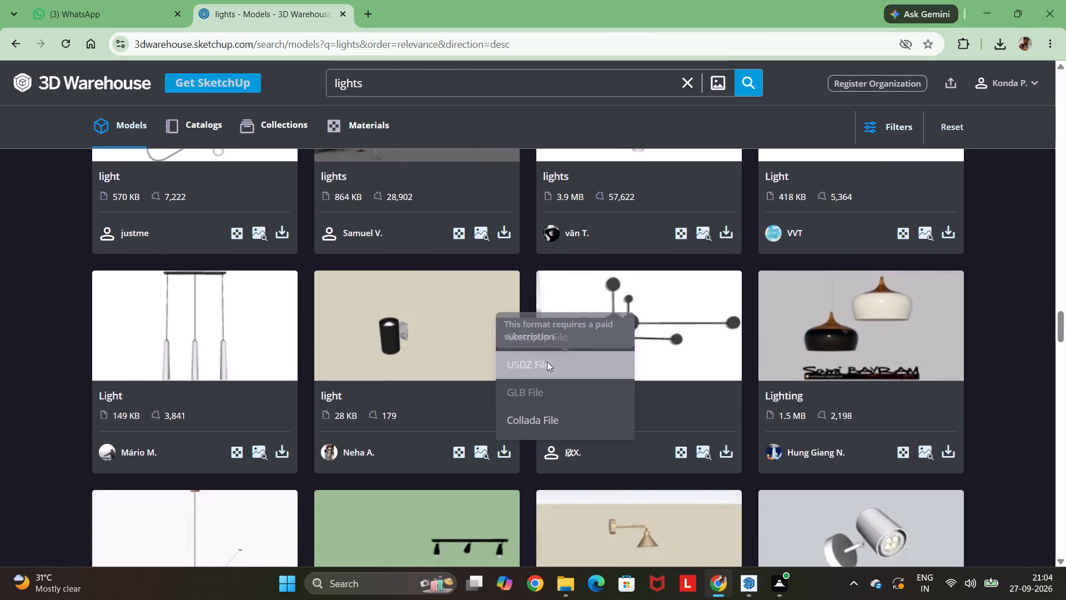
pyautogui.click(555, 343)
# Download the round recessed ceiling light as a SketchUp file, skipping the subscription video.
pyautogui.scroll(-6, 555, 343)
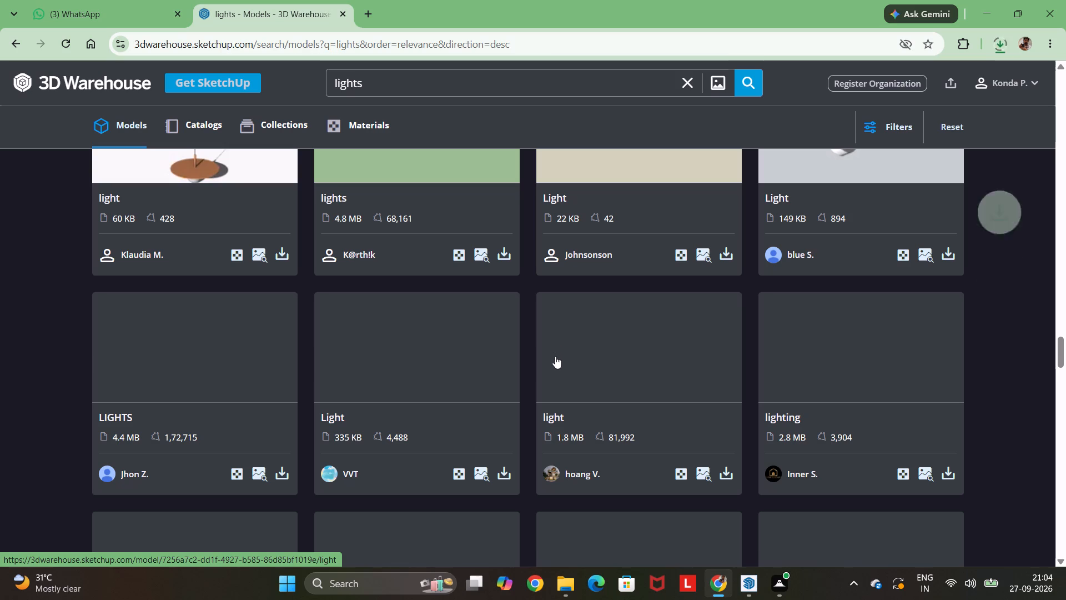
pyautogui.scroll(6, 556, 357)
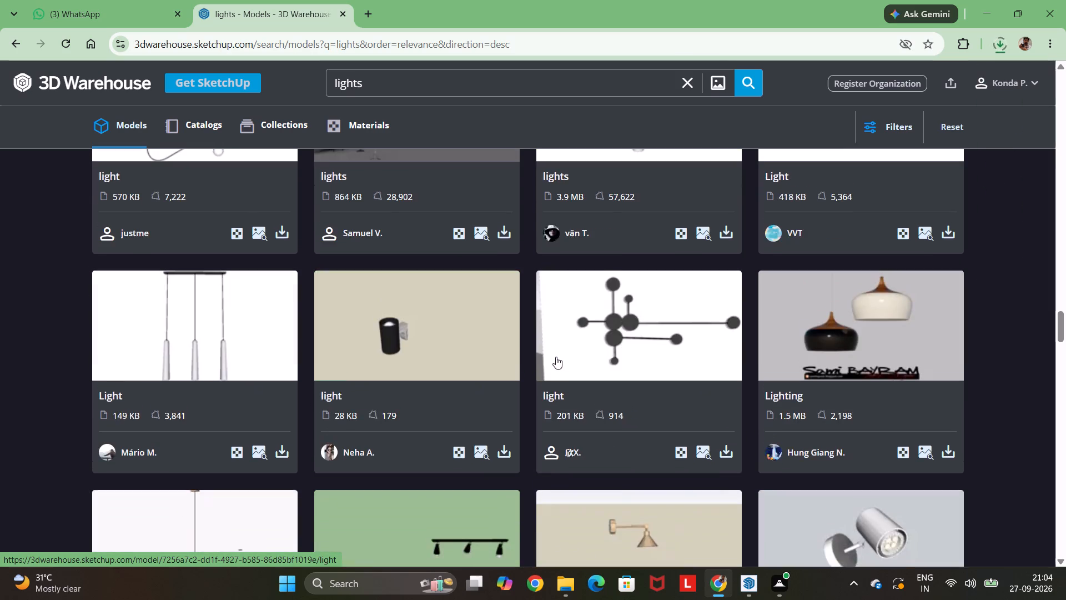
pyautogui.scroll(12, 556, 357)
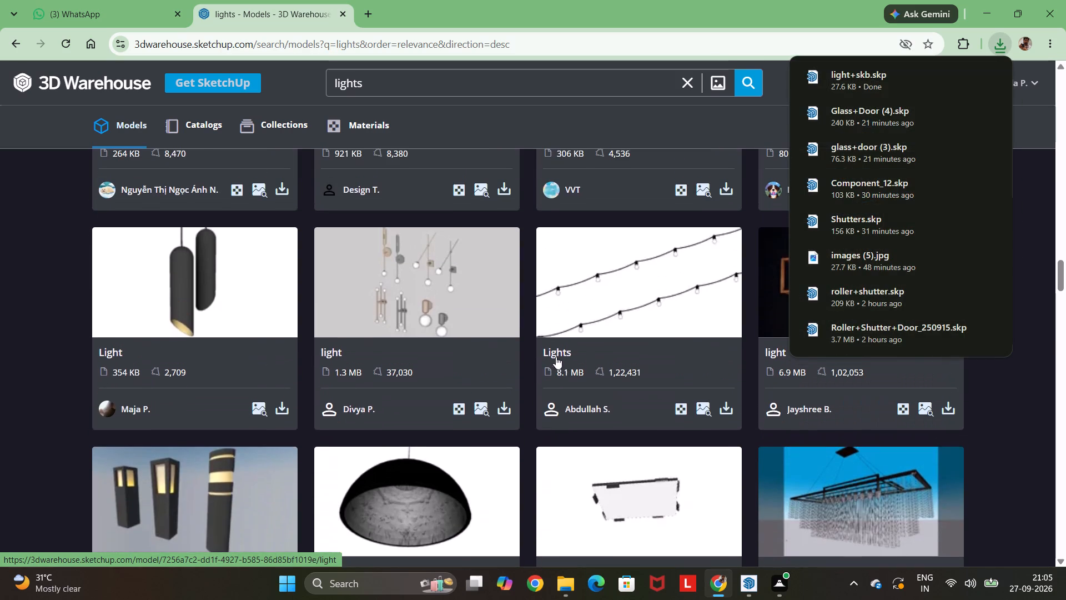
pyautogui.scroll(4, 552, 361)
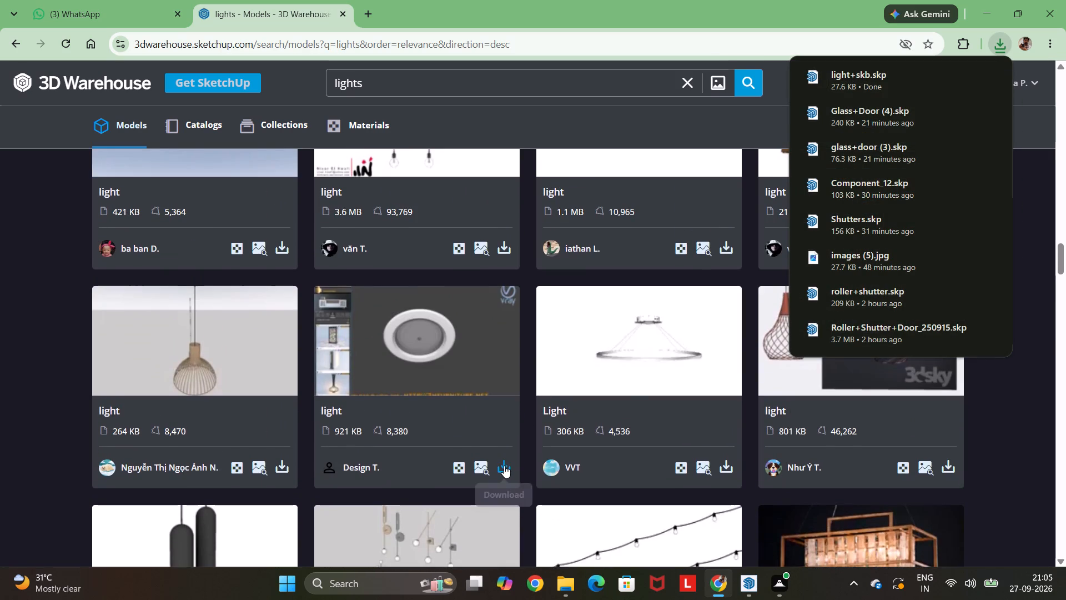
pyautogui.click(504, 466)
pyautogui.click(556, 357)
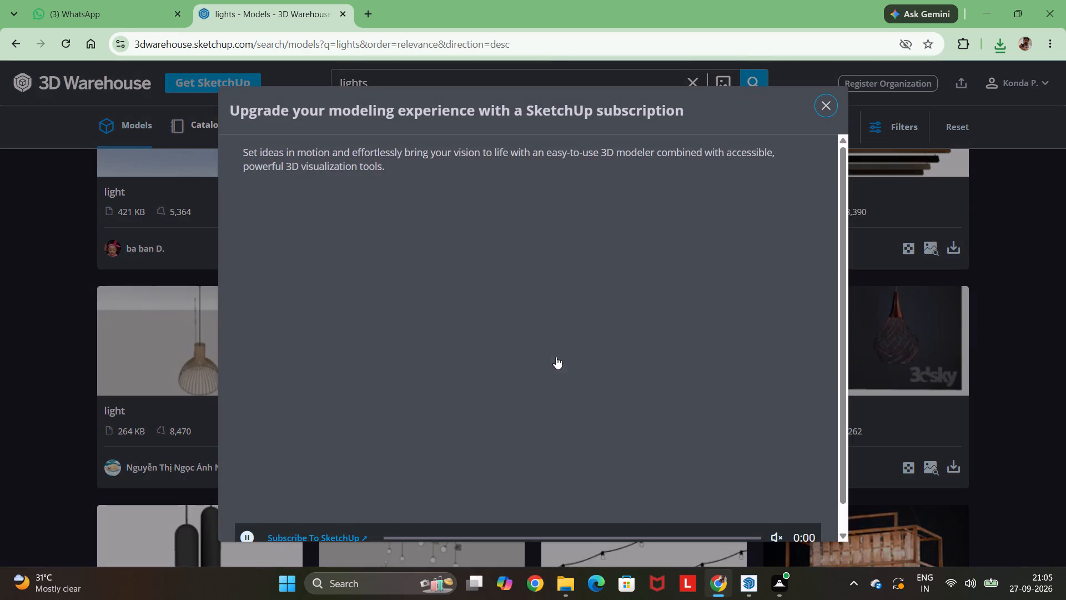
pyautogui.scroll(-5, 681, 461)
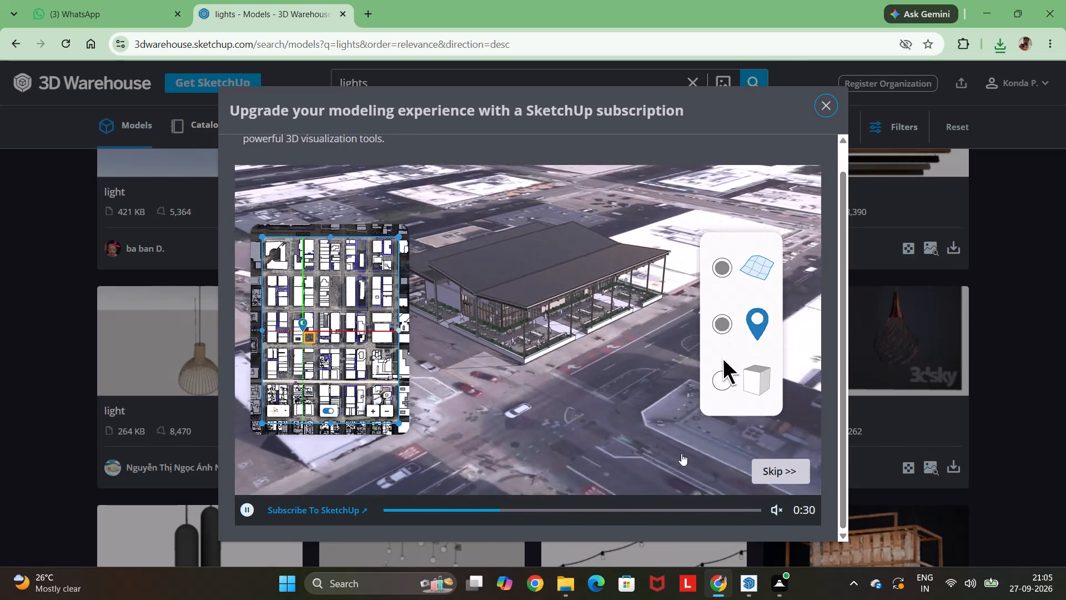
pyautogui.click(770, 479)
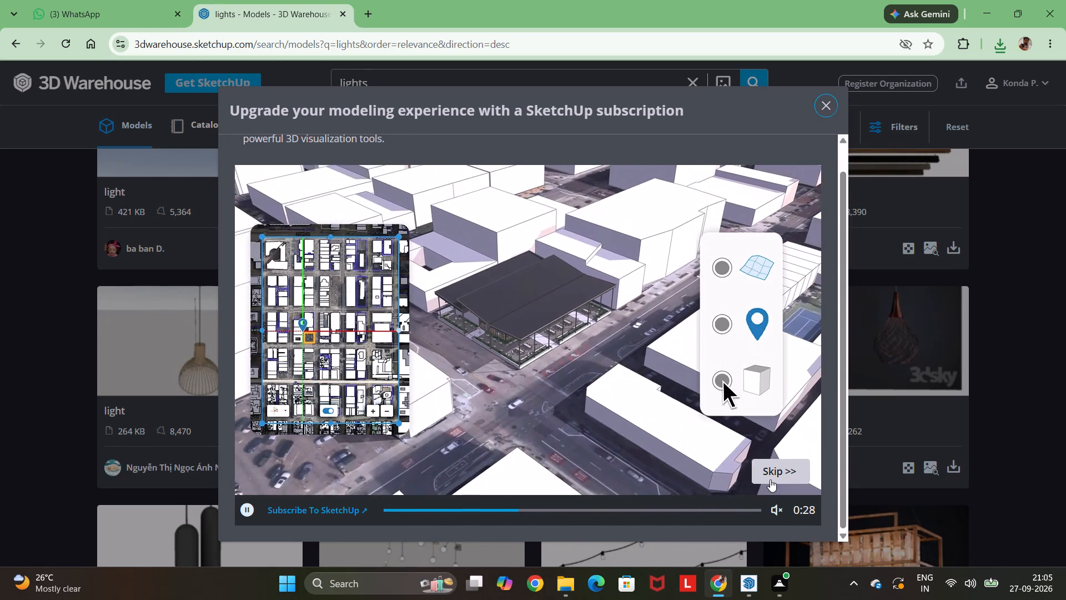
pyautogui.click(512, 411)
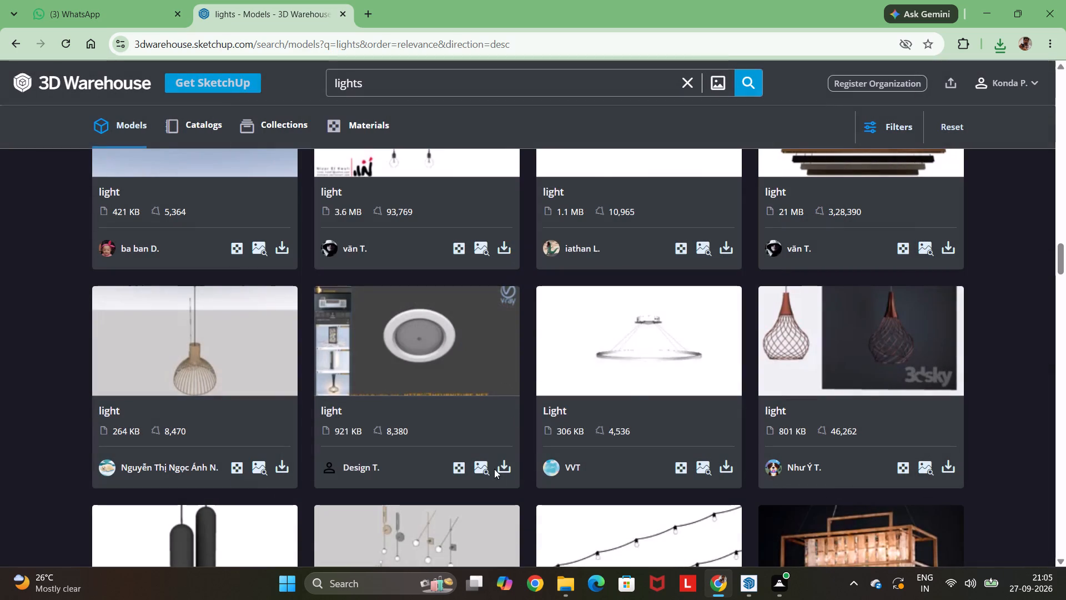
pyautogui.click(504, 471)
pyautogui.click(547, 360)
# Look through the remaining light models for other suitable fixtures and load more results.
pyautogui.scroll(-2, 546, 361)
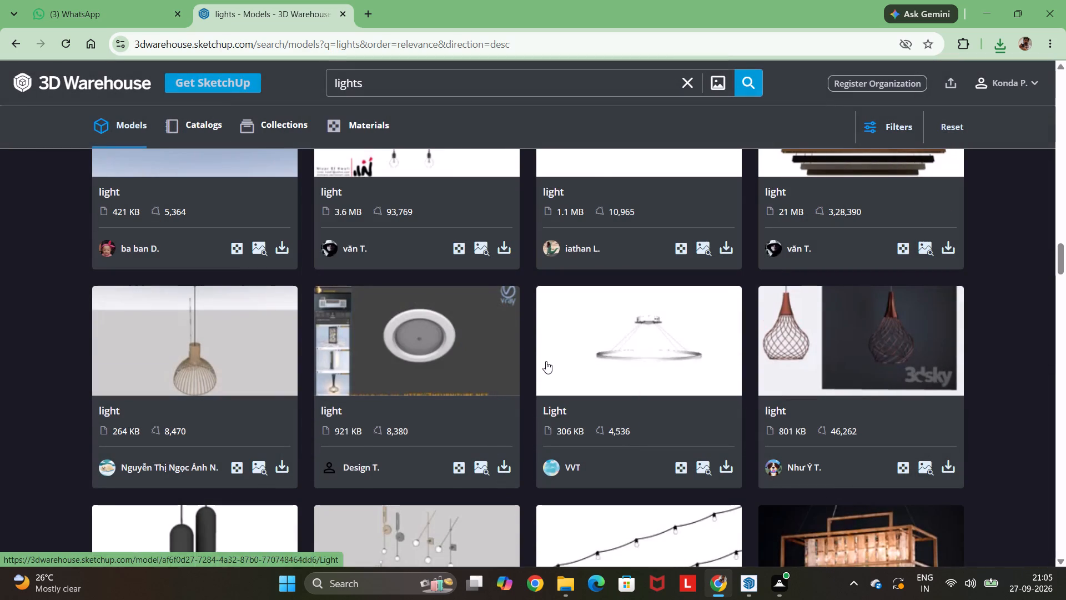
pyautogui.scroll(-14, 546, 361)
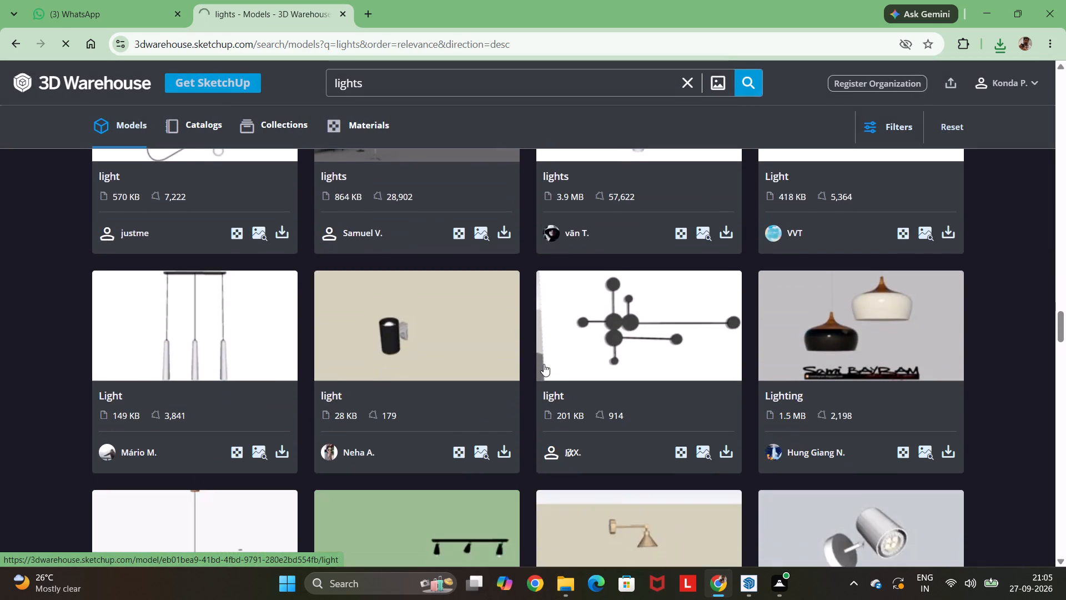
pyautogui.scroll(-10, 544, 364)
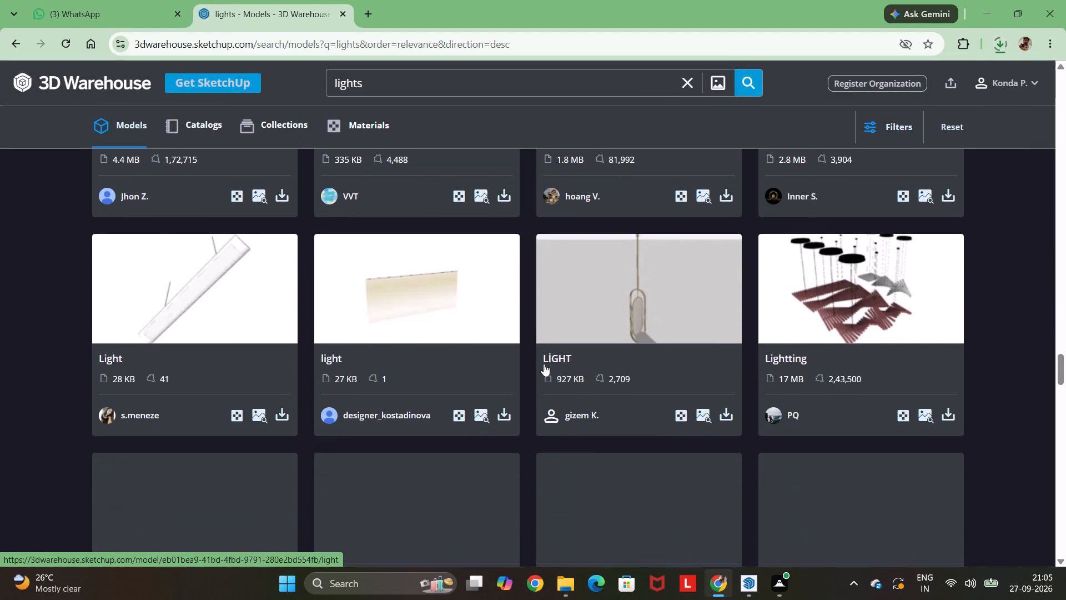
pyautogui.scroll(-3, 544, 364)
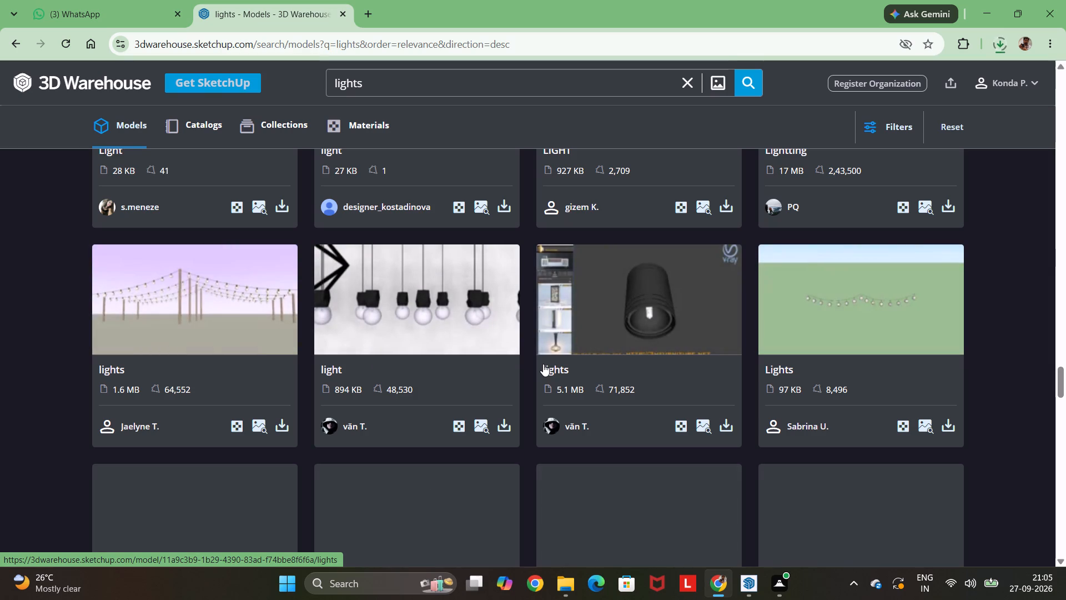
pyautogui.scroll(-6, 543, 364)
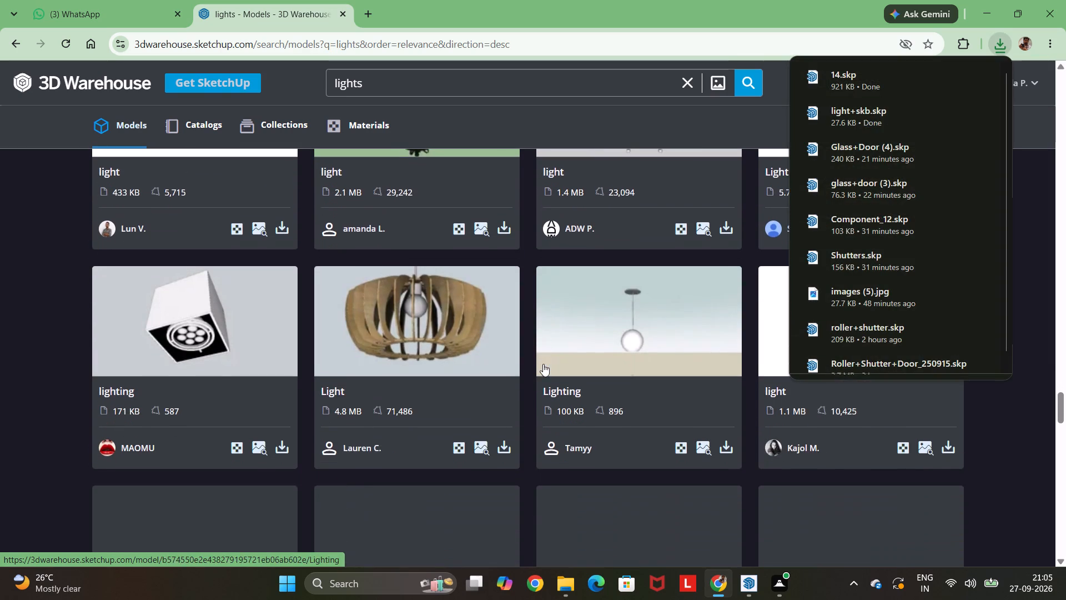
pyautogui.scroll(-8, 543, 364)
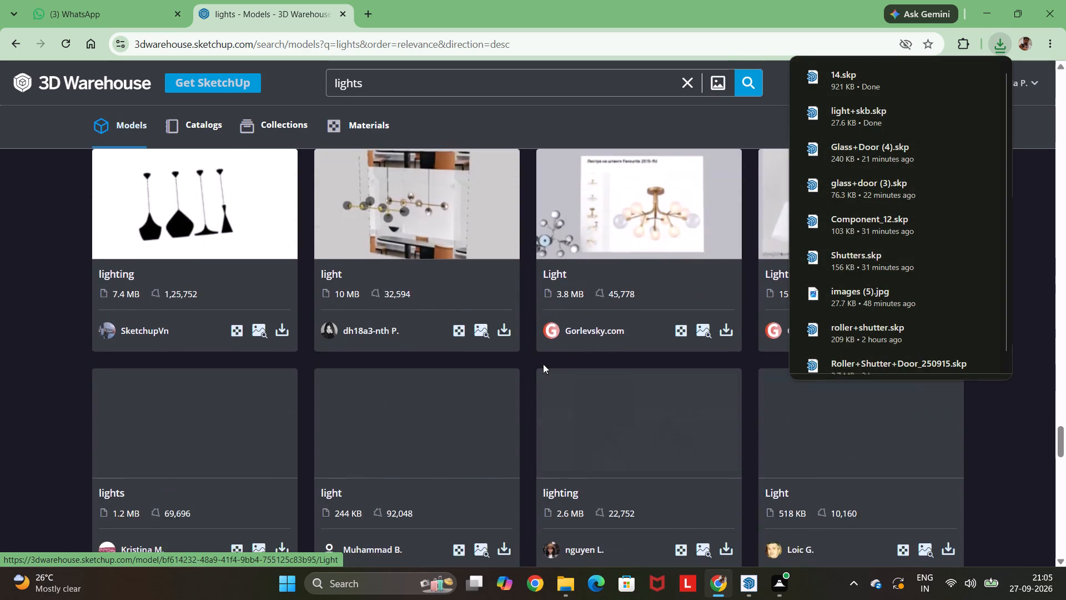
pyautogui.scroll(-6, 543, 364)
pyautogui.scroll(1, 543, 364)
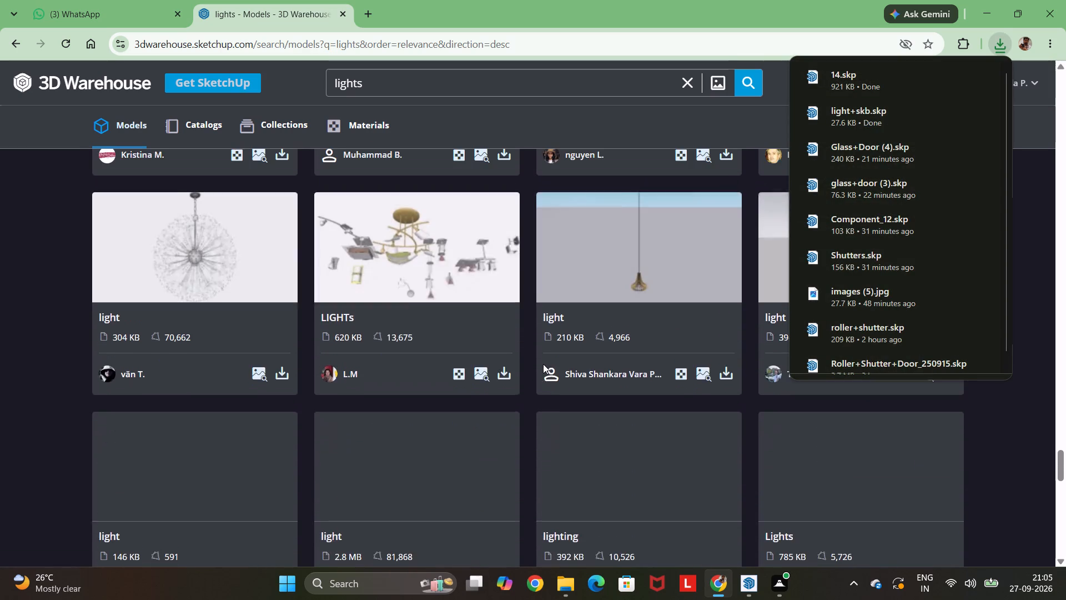
pyautogui.scroll(-4, 543, 366)
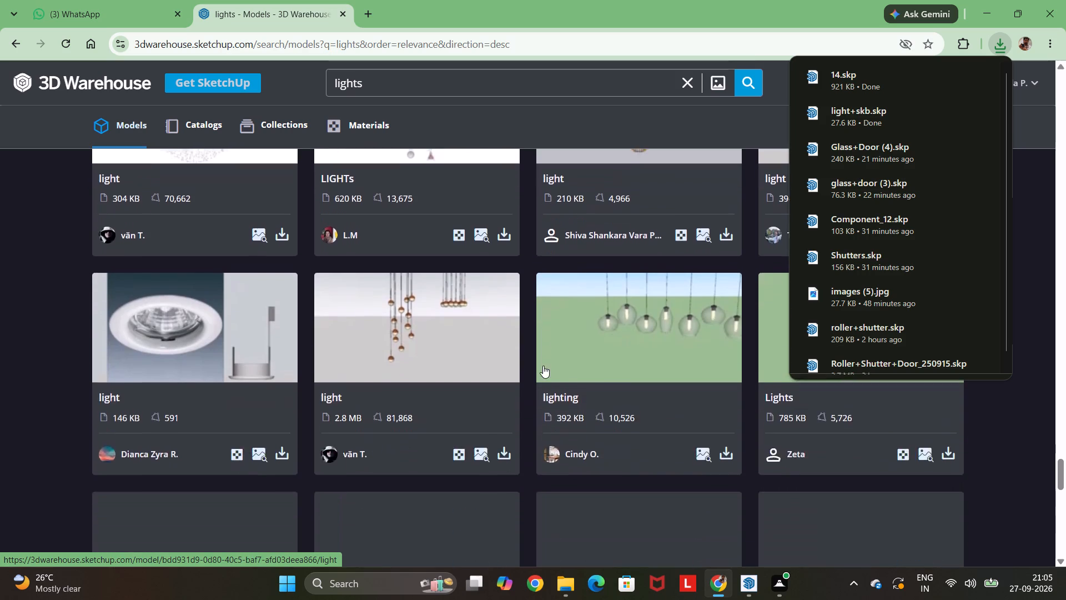
pyautogui.scroll(-5, 543, 366)
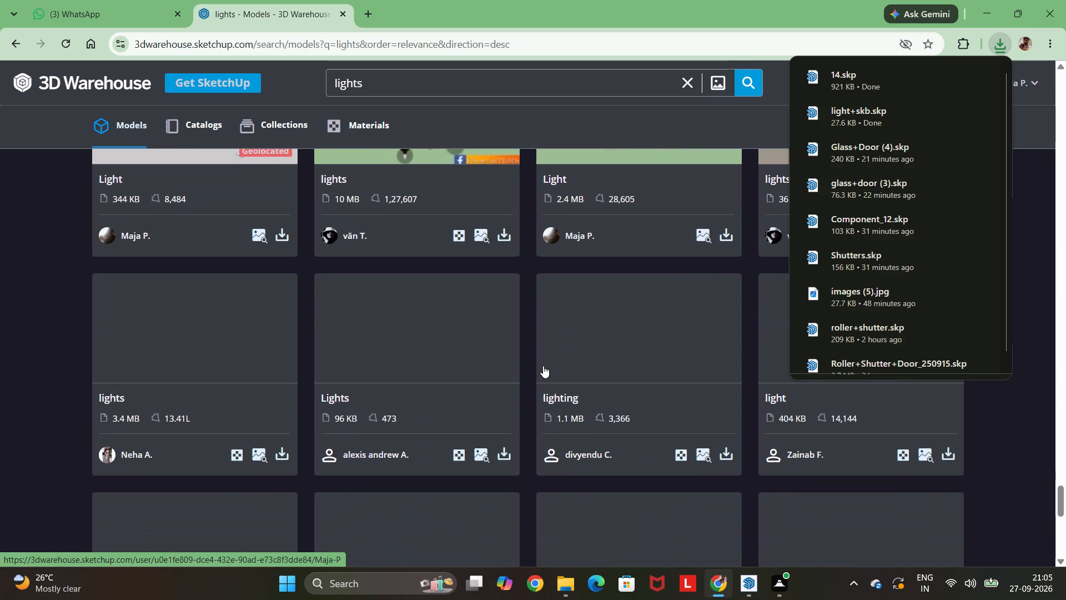
pyautogui.scroll(-3, 543, 366)
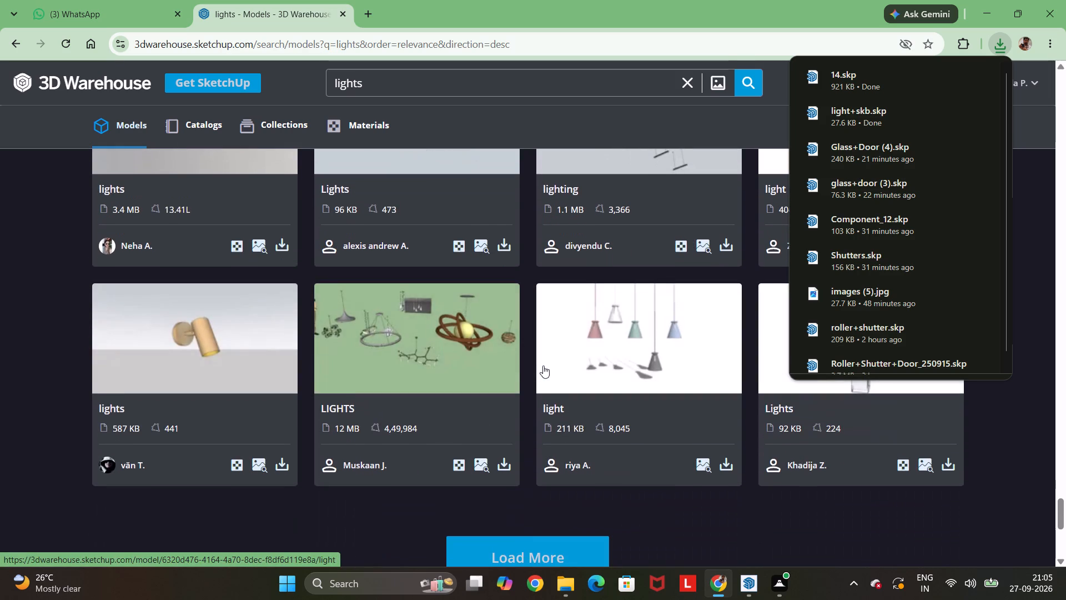
pyautogui.scroll(-2, 543, 366)
pyautogui.click(532, 409)
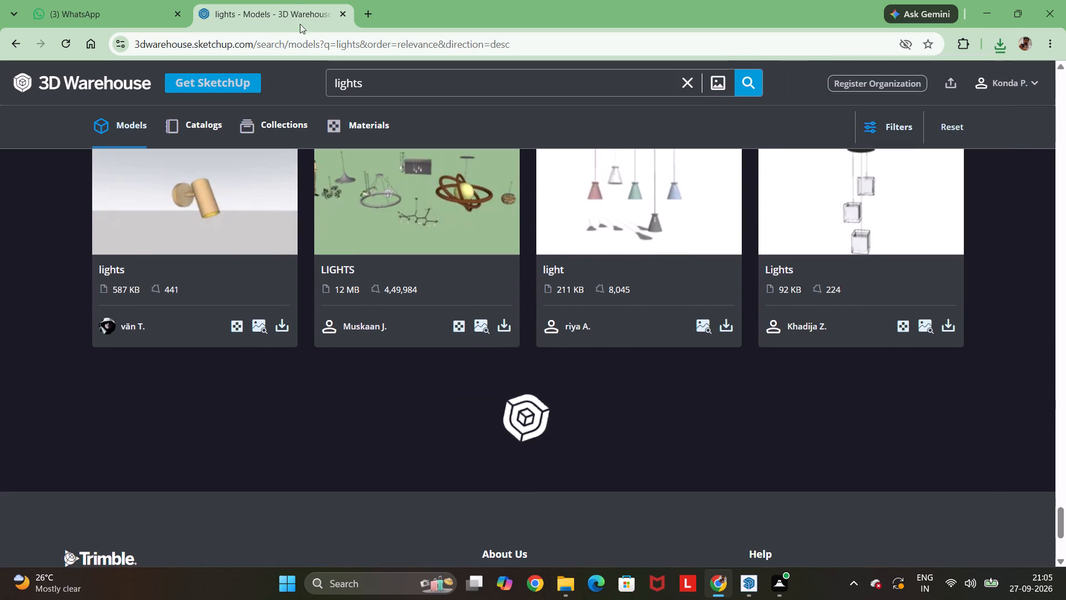
# Search 3D Warehouse for "ramp".
pyautogui.click(399, 92)
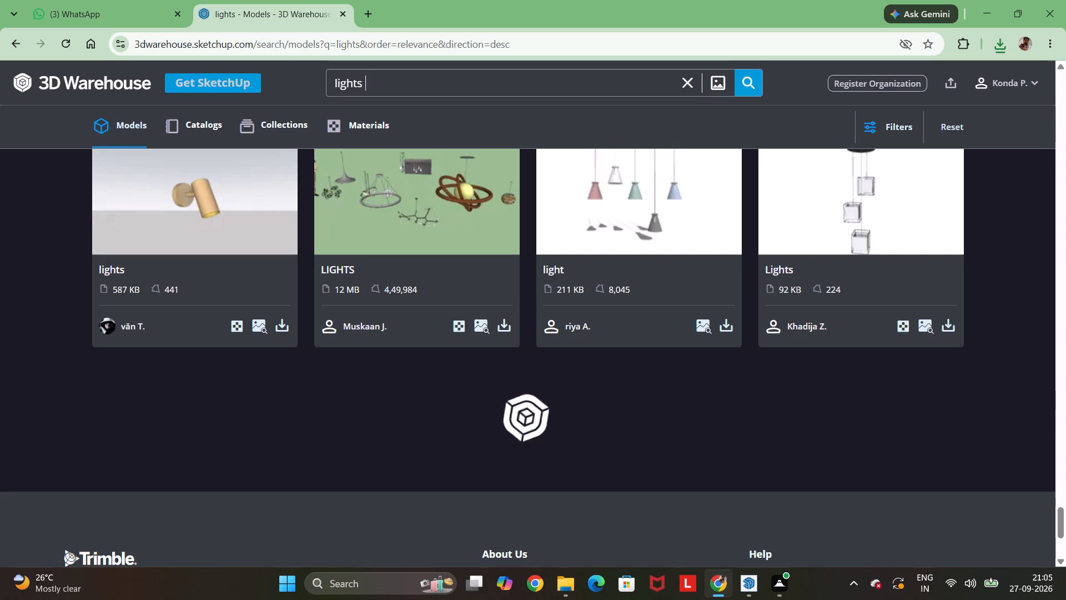
pyautogui.press('BackSpace')
pyautogui.press('BackSpace')
pyautogui.press('BackSpace')
pyautogui.press('BackSpace')
pyautogui.press('BackSpace')
pyautogui.press('BackSpace')
pyautogui.press('BackSpace')
pyautogui.press('BackSpace')
pyautogui.press('BackSpace')
pyautogui.press('BackSpace')
pyautogui.press('BackSpace')
pyautogui.press('BackSpace')
pyautogui.press('BackSpace')
pyautogui.press('BackSpace')
pyautogui.press('BackSpace')
pyautogui.press('BackSpace')
pyautogui.press('BackSpace')
pyautogui.press('BackSpace')
pyautogui.press('BackSpace')
pyautogui.write('ramp')
pyautogui.press('Return')
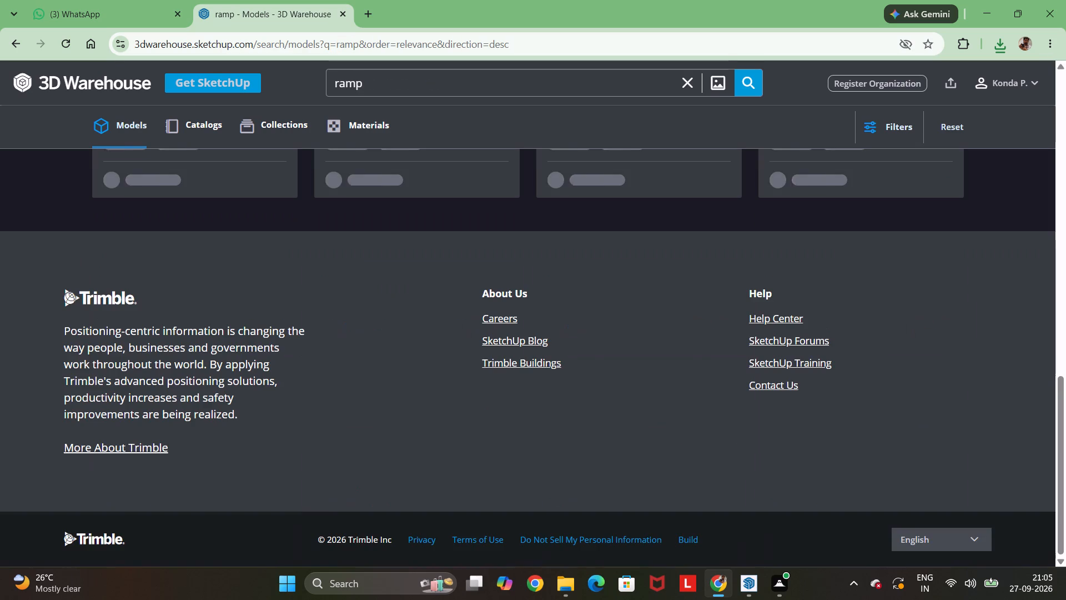
pyautogui.scroll(13, 436, 193)
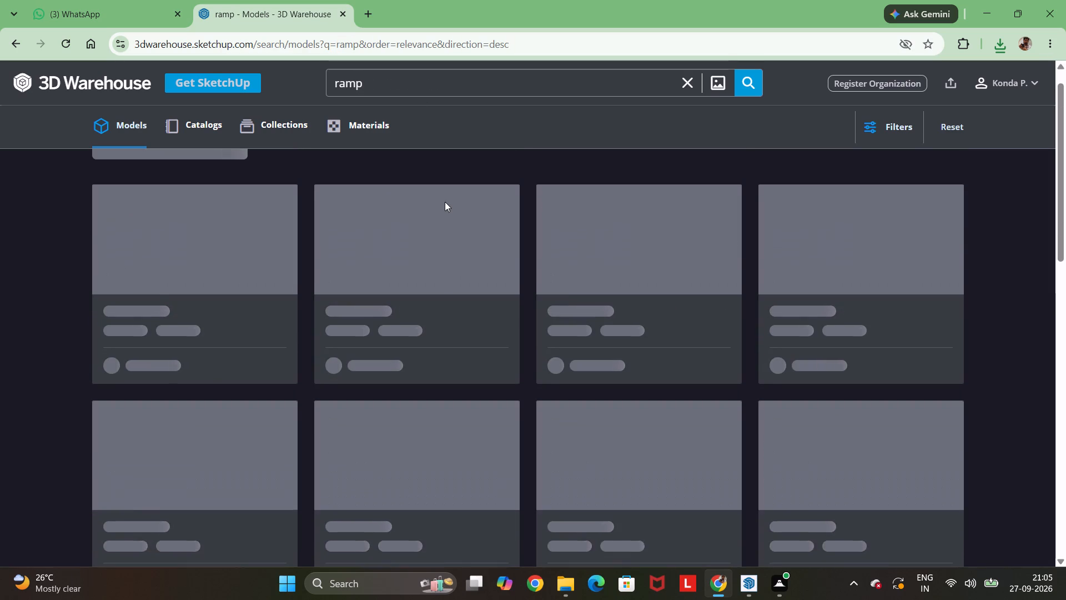
pyautogui.scroll(11, 445, 202)
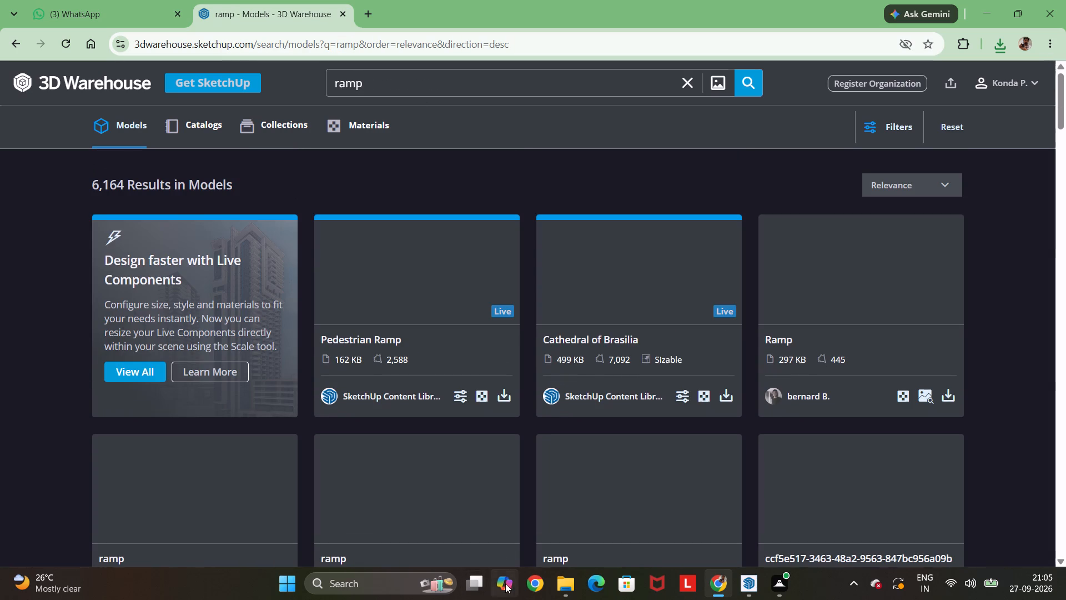
# Open the downloaded light models 14.skp and light+skb.skp from the refreshed Downloads folder, then return to 3D Warehouse.
pyautogui.click(551, 593)
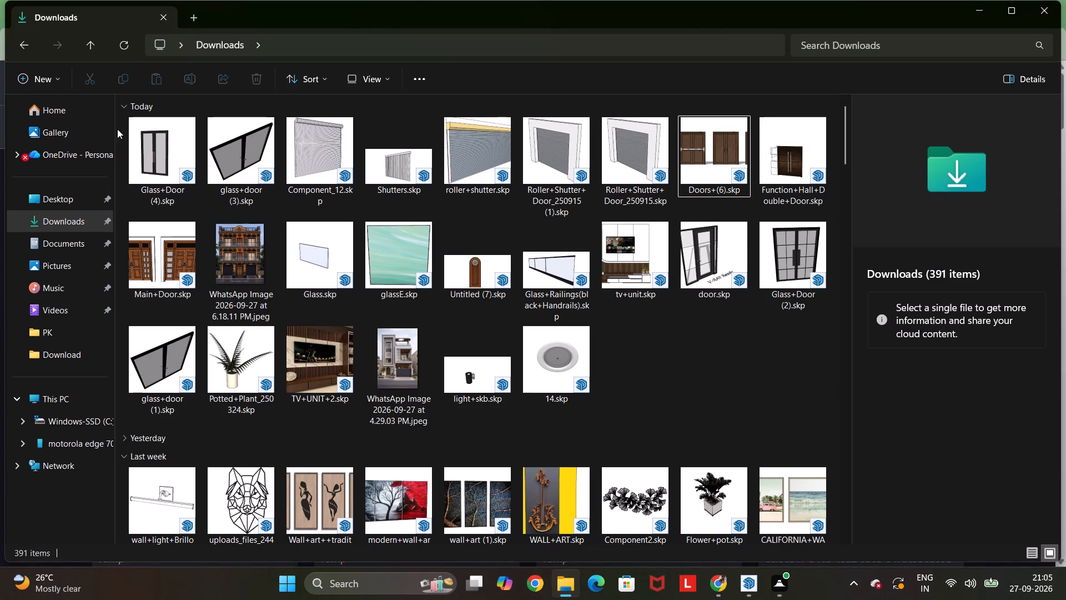
pyautogui.click(120, 41)
pyautogui.rightClick(164, 139)
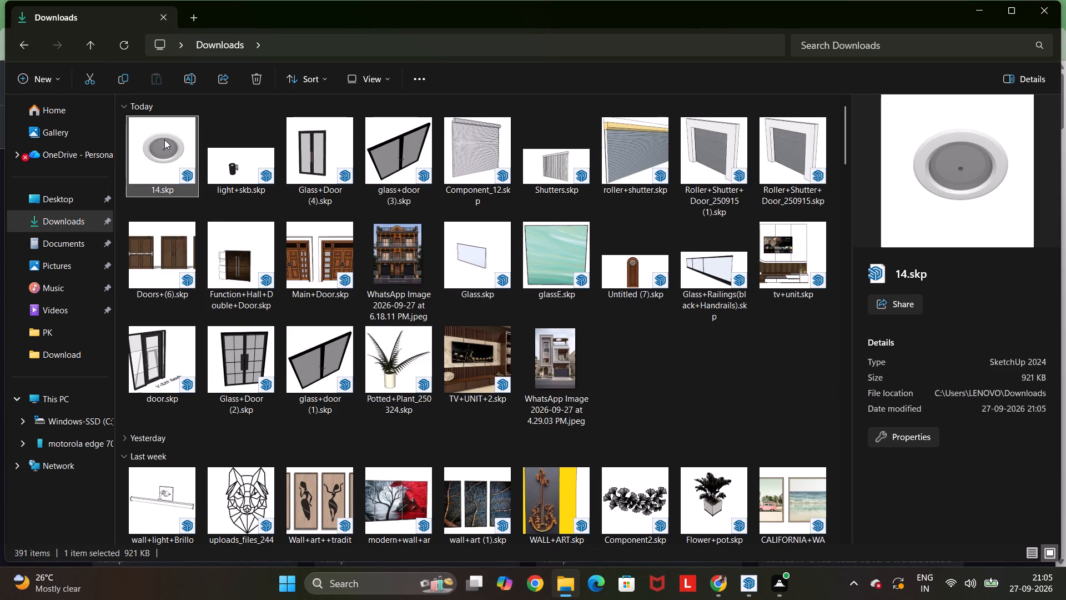
pyautogui.click(208, 196)
pyautogui.rightClick(247, 155)
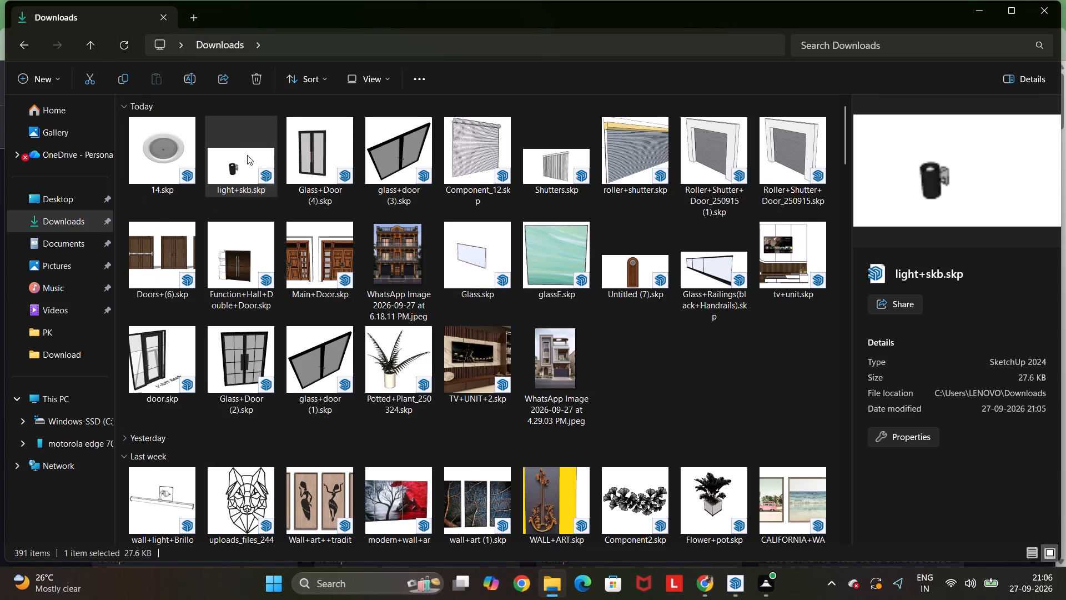
pyautogui.click(293, 188)
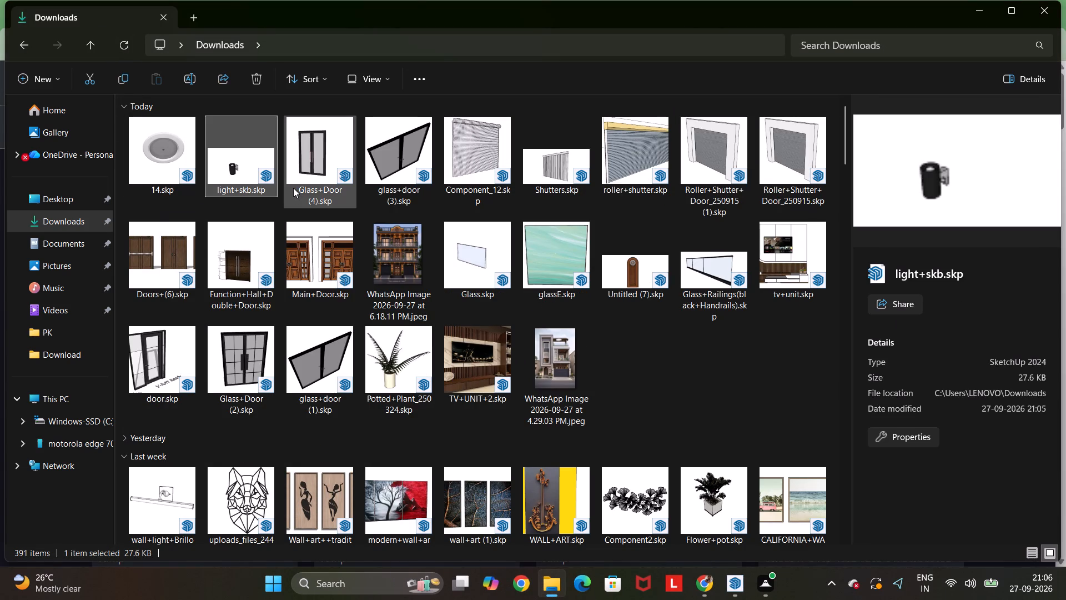
pyautogui.click(972, 7)
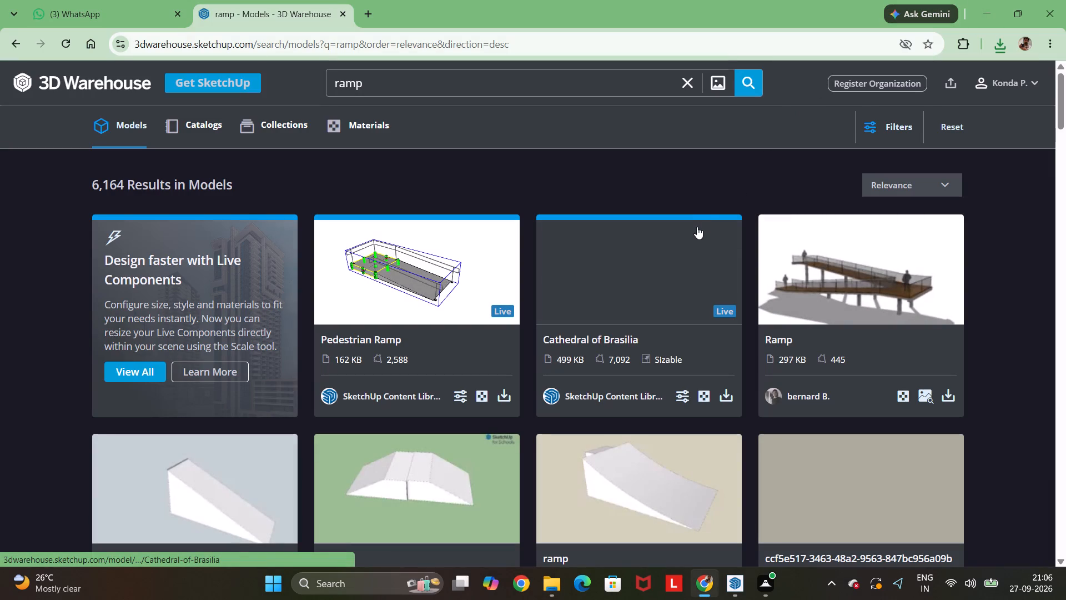
# Look through the "ramp" search results in 3D Warehouse for a ramp that suits the shop building, and load more models.
pyautogui.scroll(-1, 697, 231)
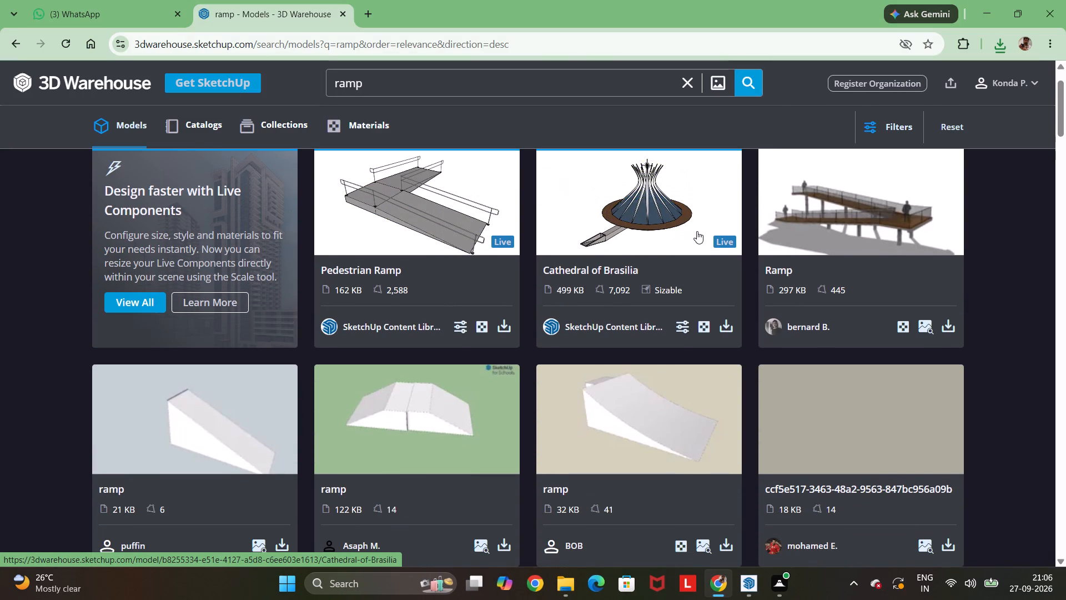
pyautogui.scroll(-5, 694, 257)
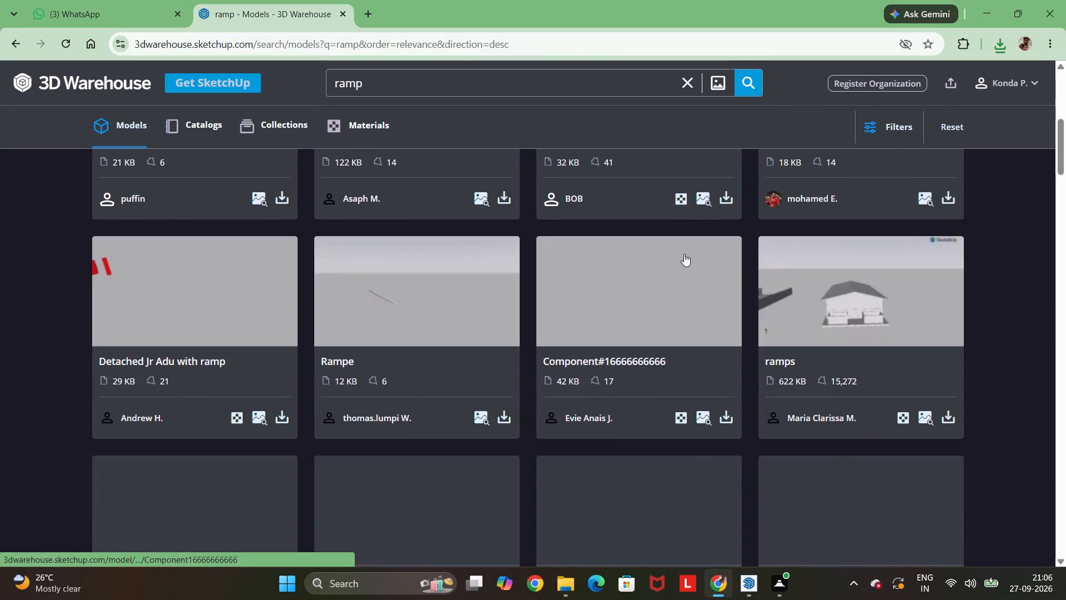
pyautogui.scroll(-4, 684, 254)
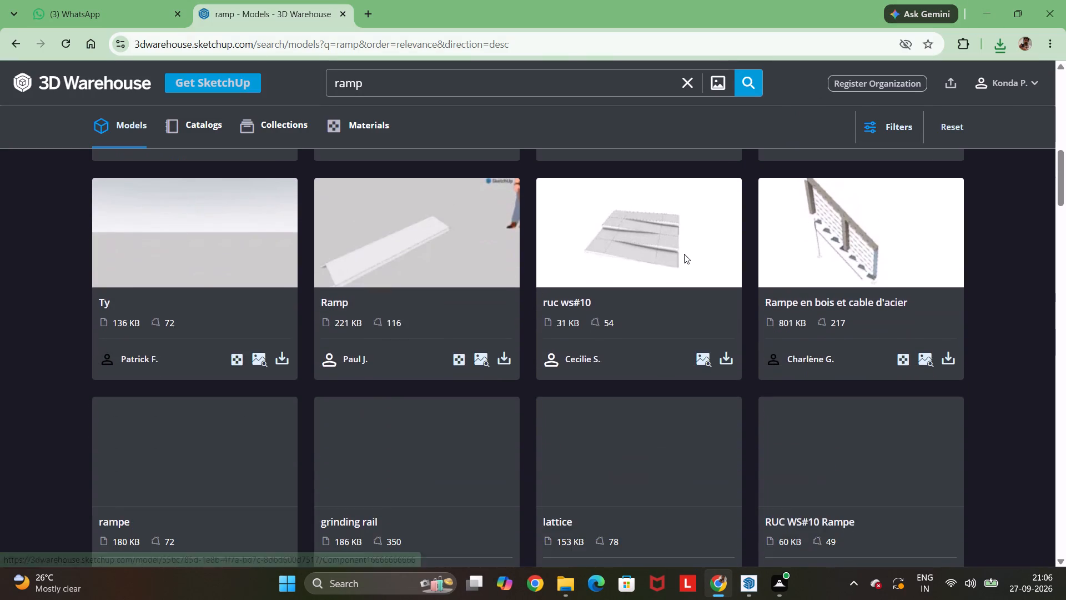
pyautogui.scroll(-3, 684, 254)
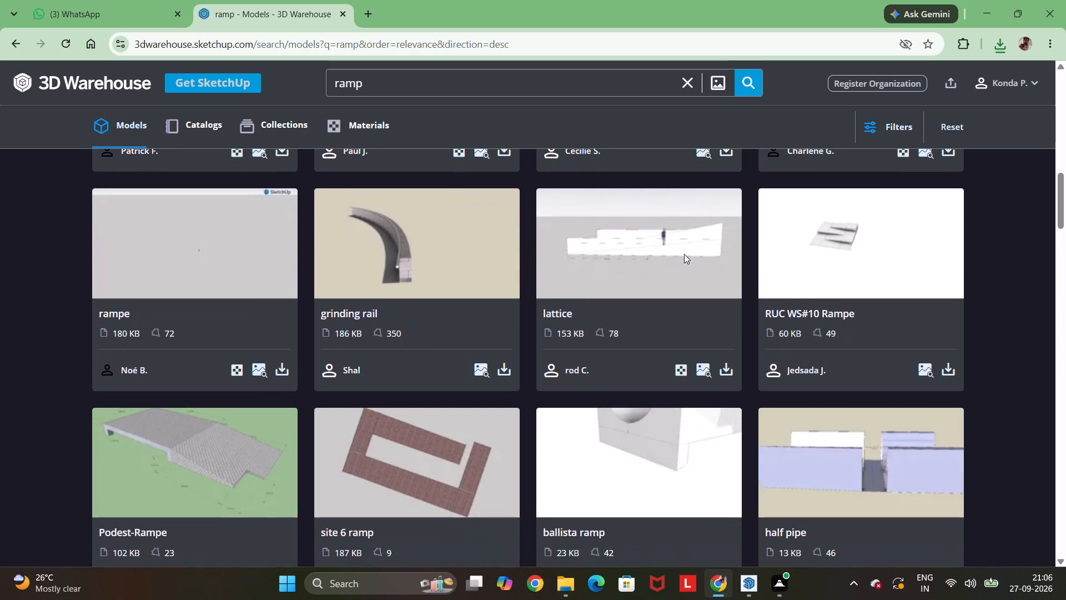
pyautogui.scroll(-4, 684, 254)
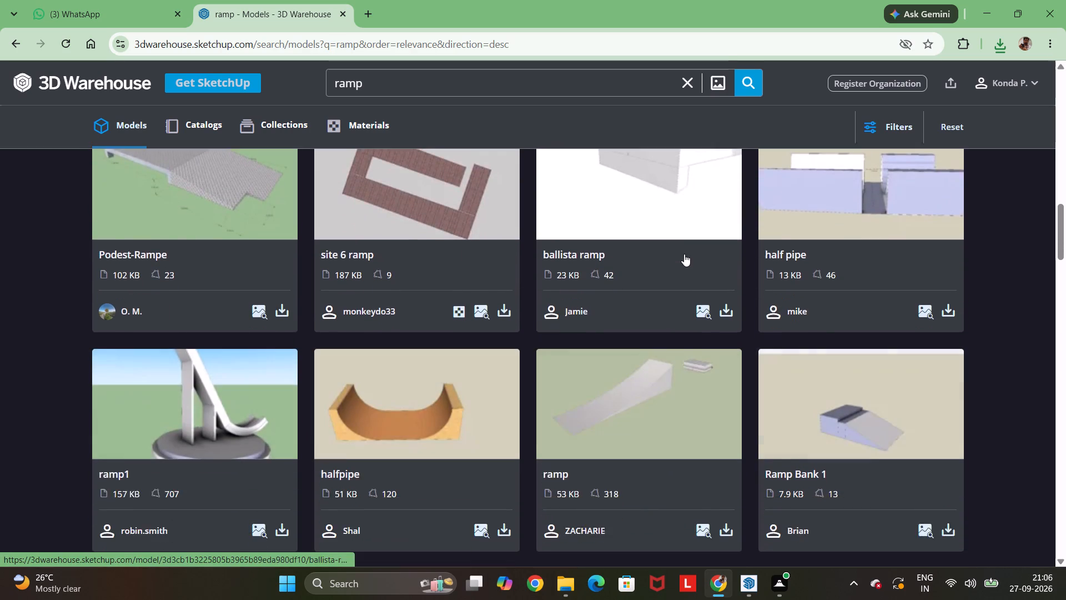
pyautogui.scroll(-4, 684, 254)
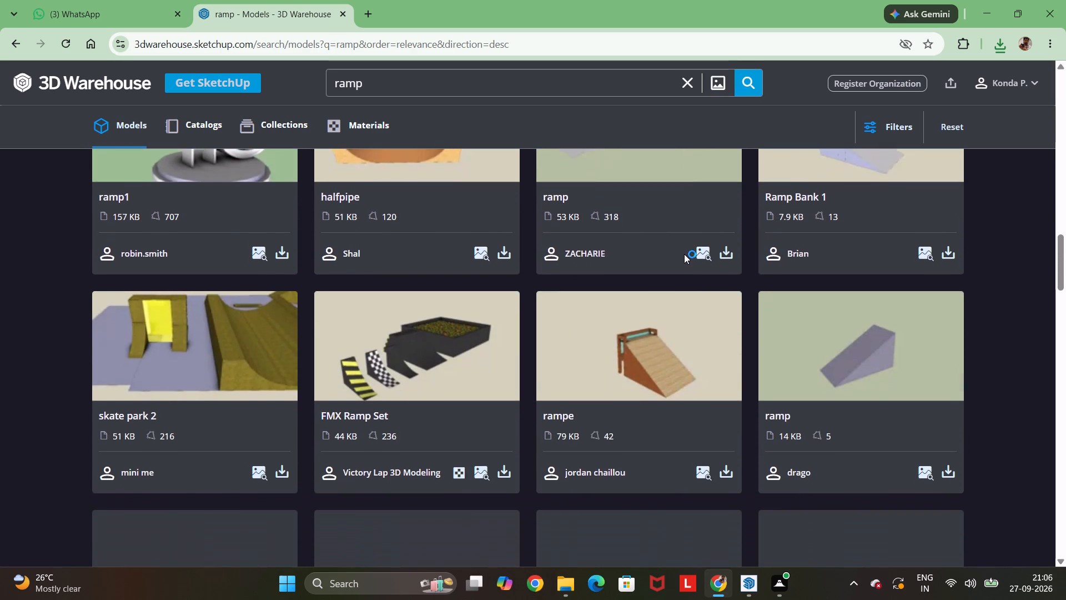
pyautogui.scroll(-4, 684, 254)
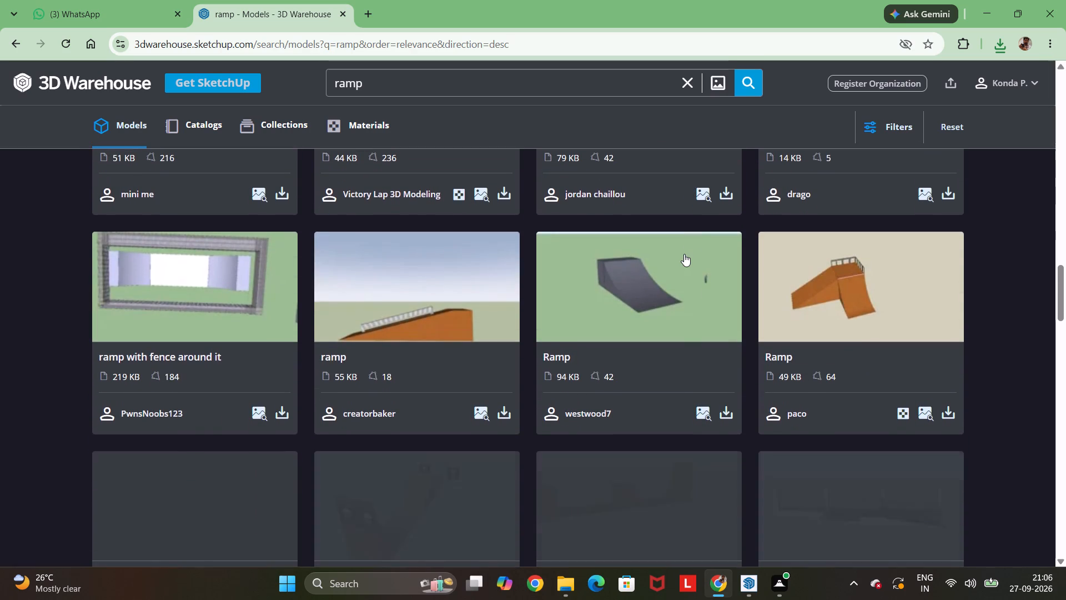
pyautogui.scroll(-6, 684, 254)
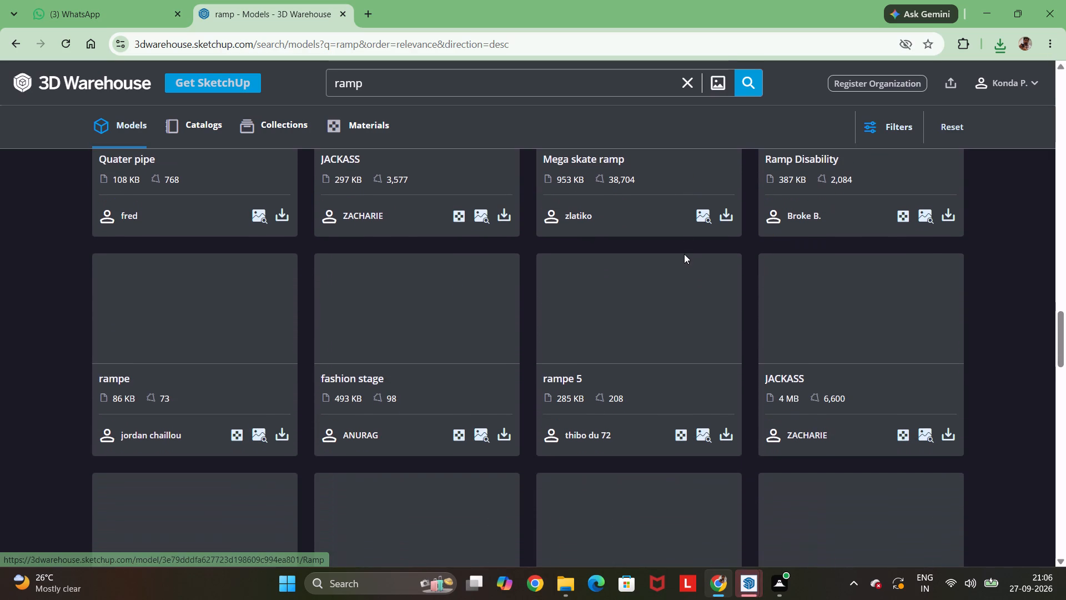
pyautogui.scroll(-2, 684, 254)
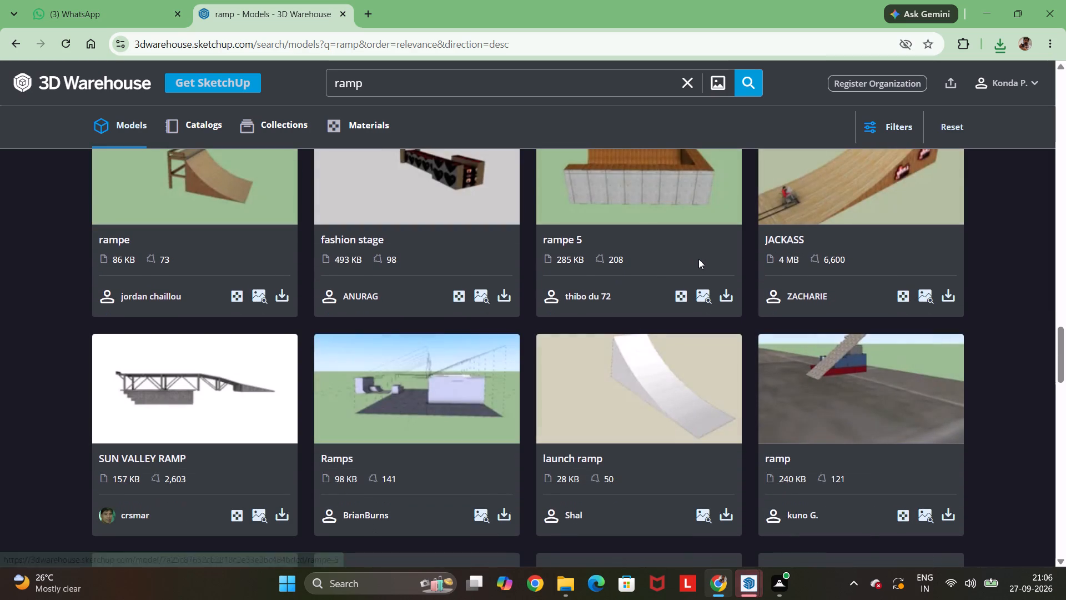
pyautogui.scroll(-4, 698, 259)
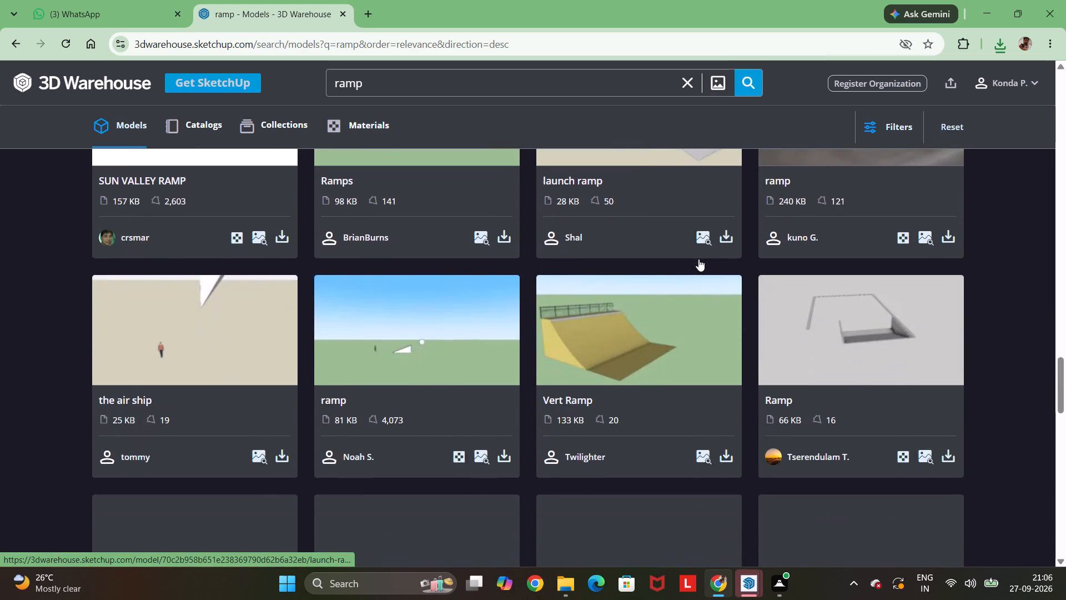
pyautogui.scroll(-5, 698, 259)
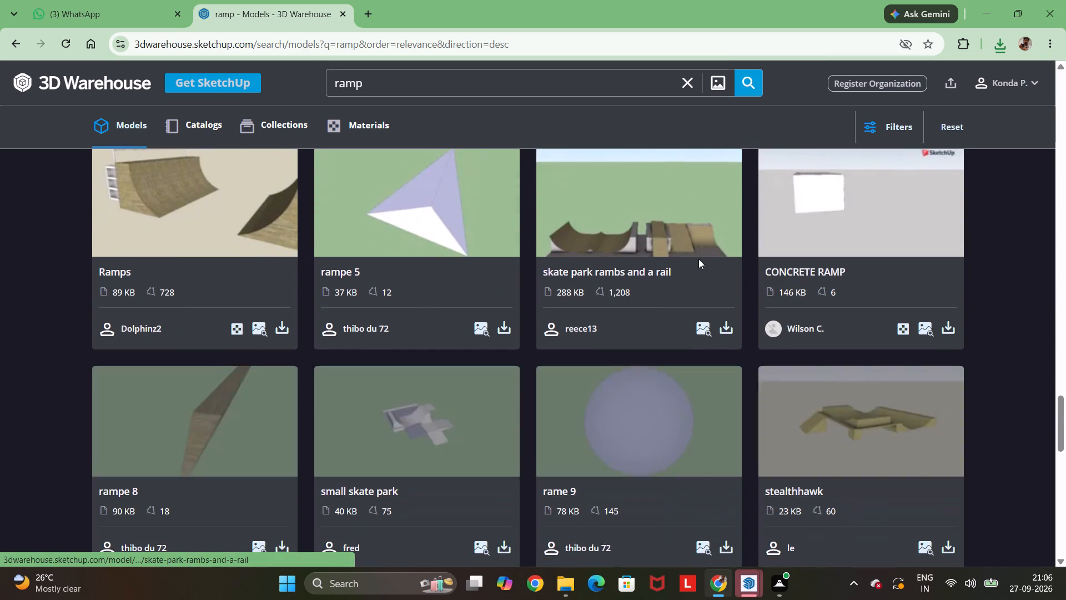
pyautogui.scroll(-5, 698, 259)
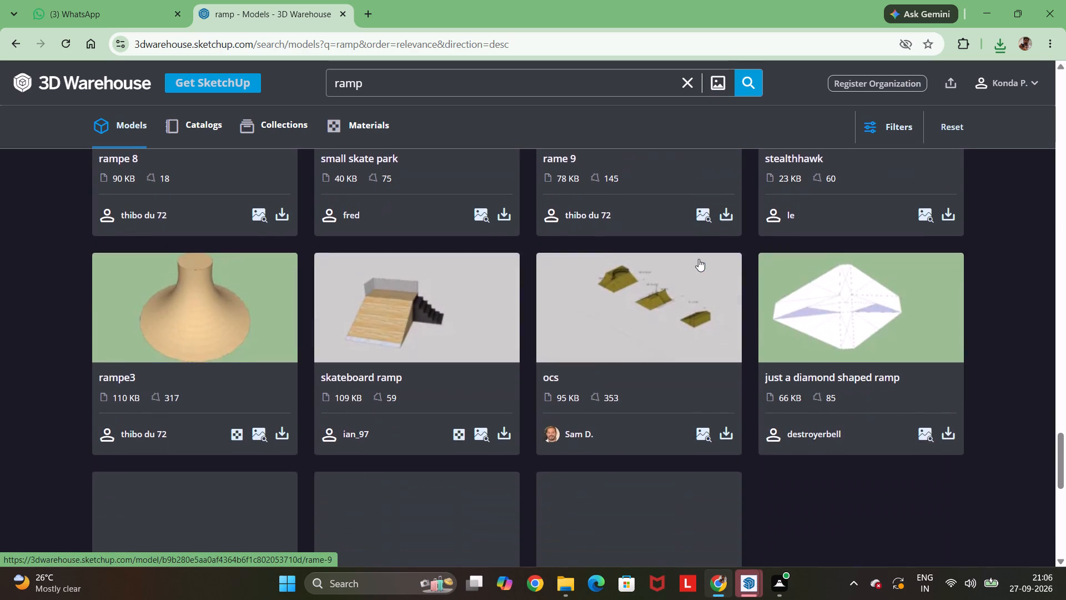
pyautogui.scroll(-2, 632, 287)
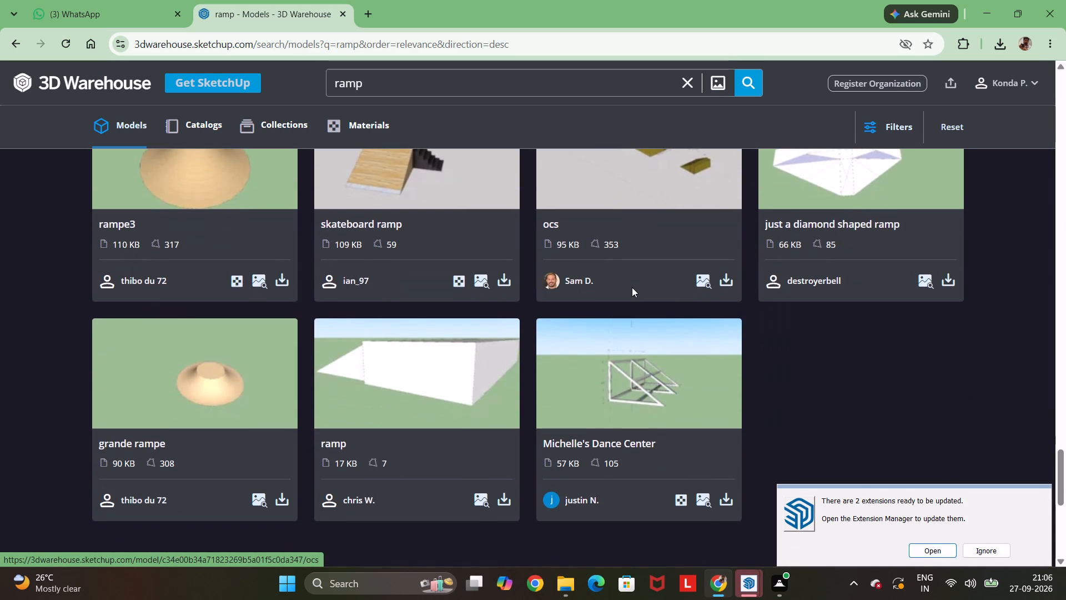
pyautogui.scroll(-4, 632, 287)
pyautogui.click(570, 309)
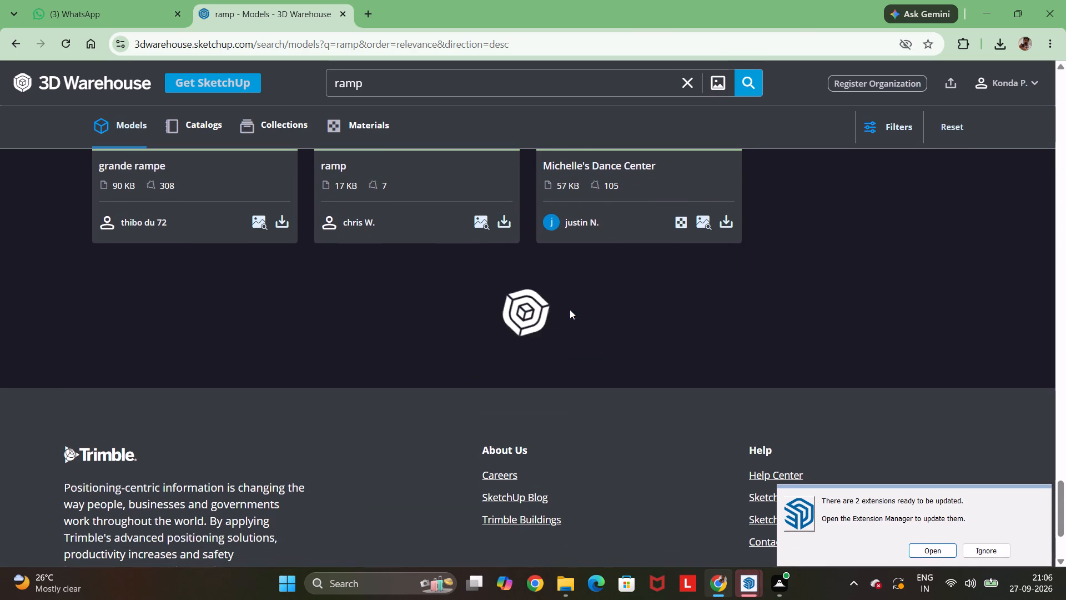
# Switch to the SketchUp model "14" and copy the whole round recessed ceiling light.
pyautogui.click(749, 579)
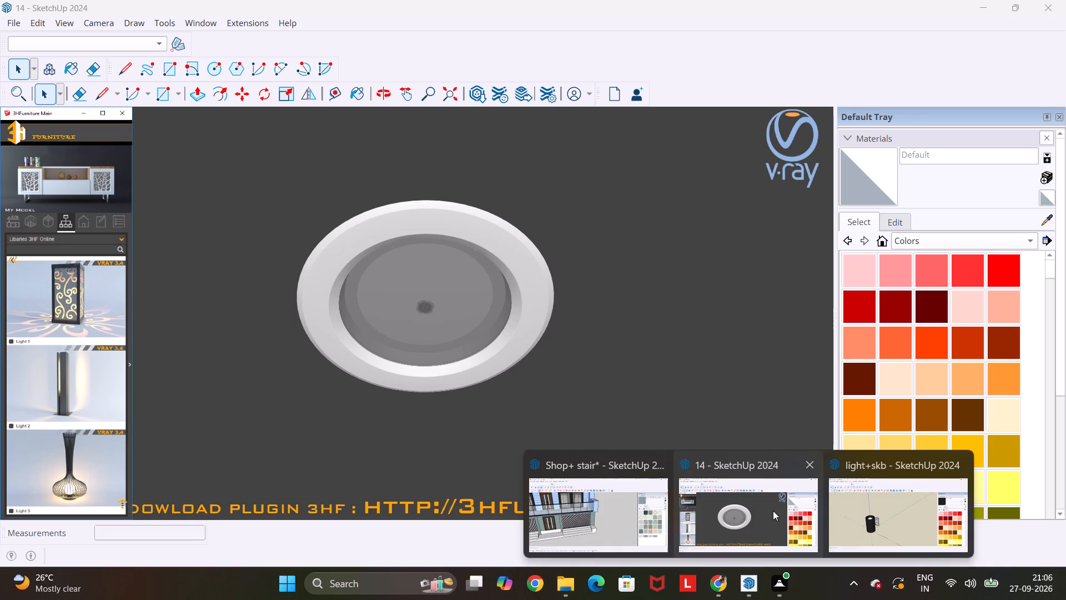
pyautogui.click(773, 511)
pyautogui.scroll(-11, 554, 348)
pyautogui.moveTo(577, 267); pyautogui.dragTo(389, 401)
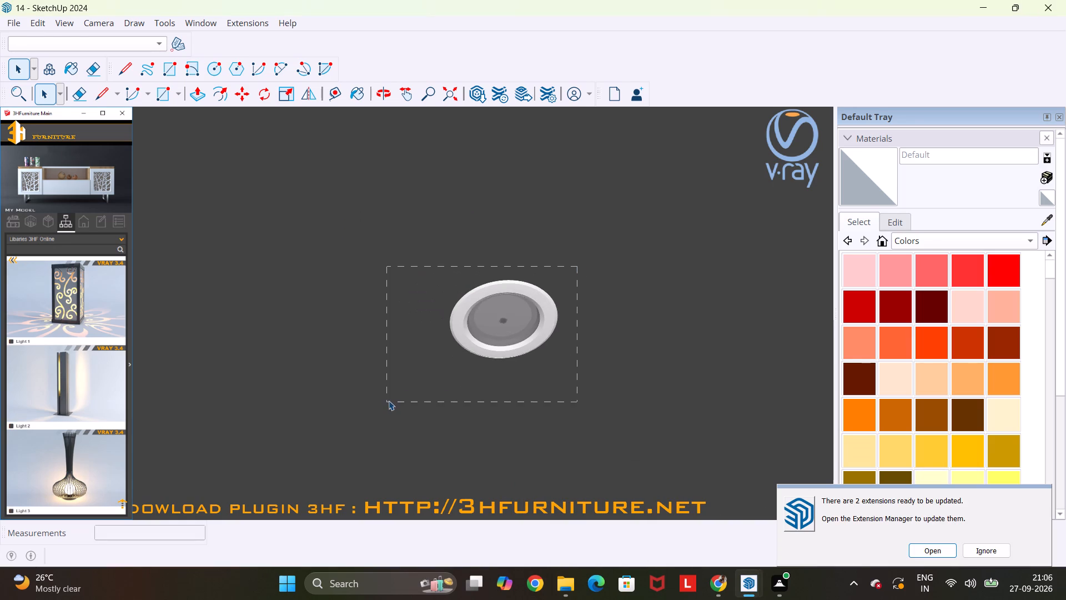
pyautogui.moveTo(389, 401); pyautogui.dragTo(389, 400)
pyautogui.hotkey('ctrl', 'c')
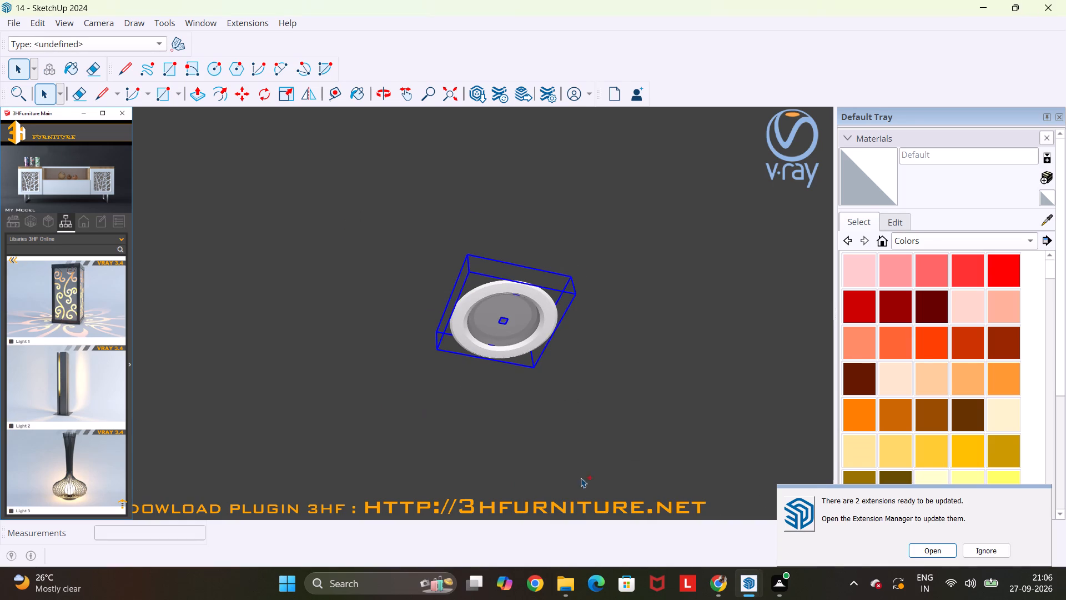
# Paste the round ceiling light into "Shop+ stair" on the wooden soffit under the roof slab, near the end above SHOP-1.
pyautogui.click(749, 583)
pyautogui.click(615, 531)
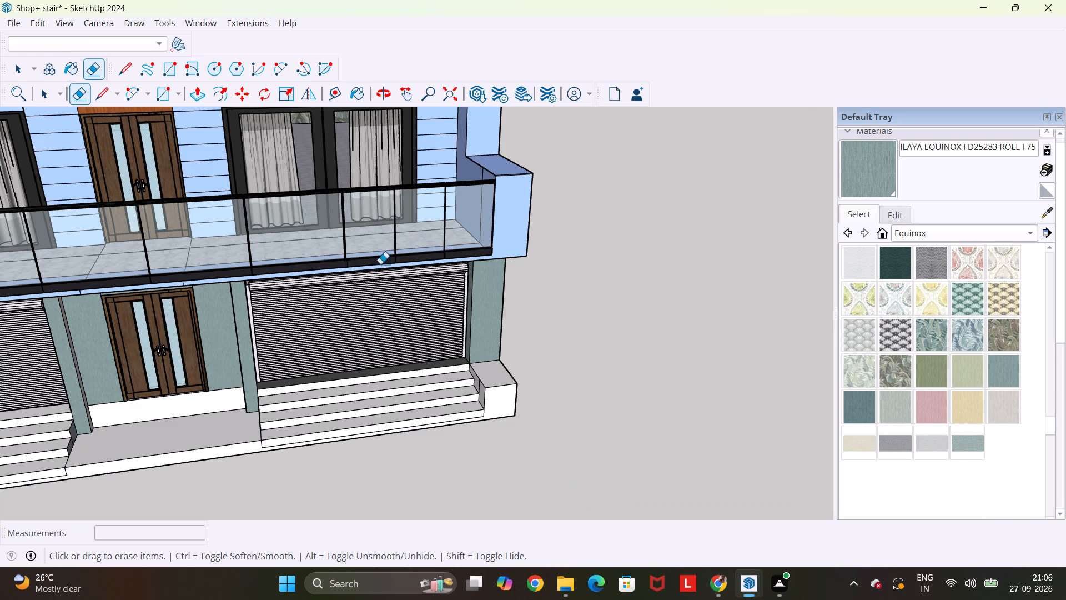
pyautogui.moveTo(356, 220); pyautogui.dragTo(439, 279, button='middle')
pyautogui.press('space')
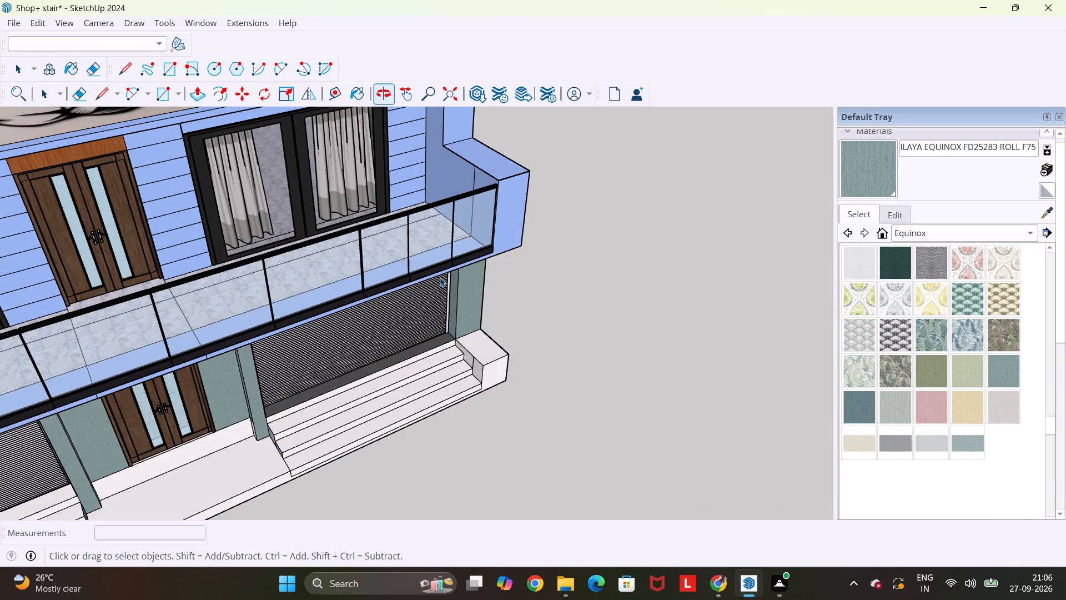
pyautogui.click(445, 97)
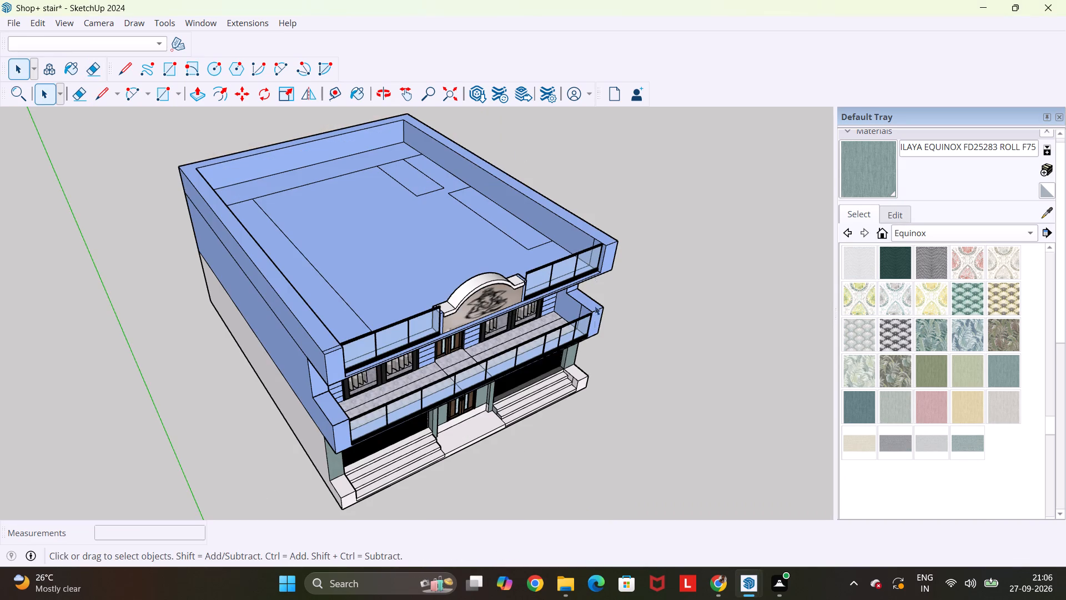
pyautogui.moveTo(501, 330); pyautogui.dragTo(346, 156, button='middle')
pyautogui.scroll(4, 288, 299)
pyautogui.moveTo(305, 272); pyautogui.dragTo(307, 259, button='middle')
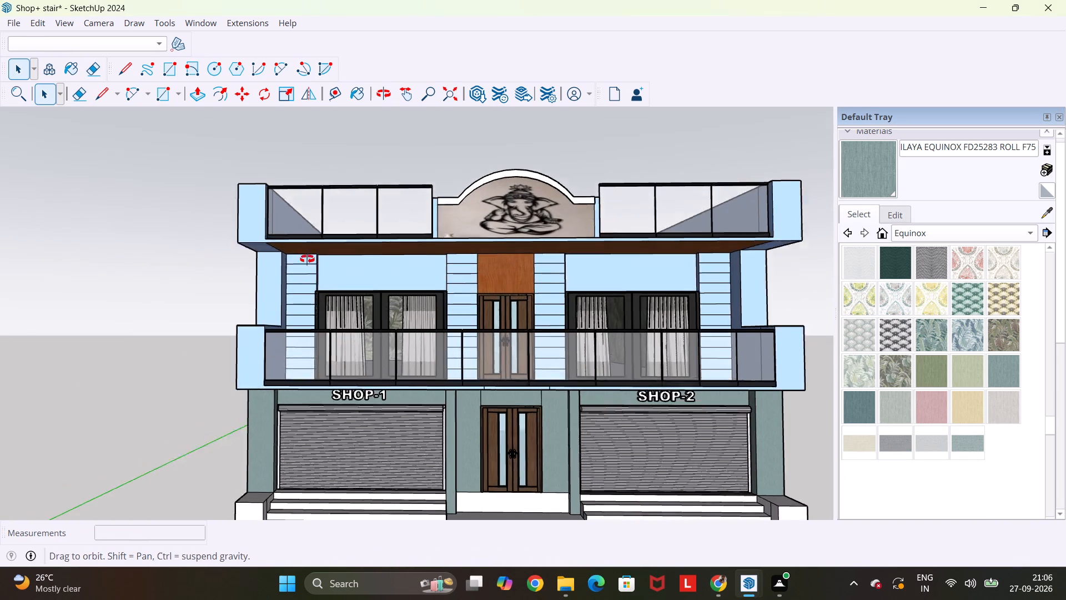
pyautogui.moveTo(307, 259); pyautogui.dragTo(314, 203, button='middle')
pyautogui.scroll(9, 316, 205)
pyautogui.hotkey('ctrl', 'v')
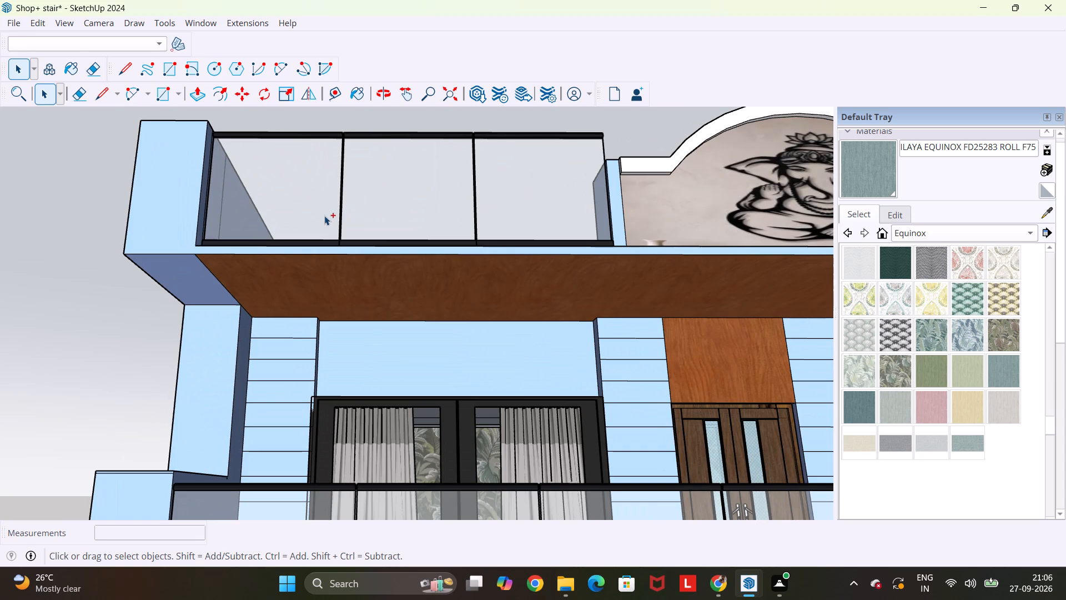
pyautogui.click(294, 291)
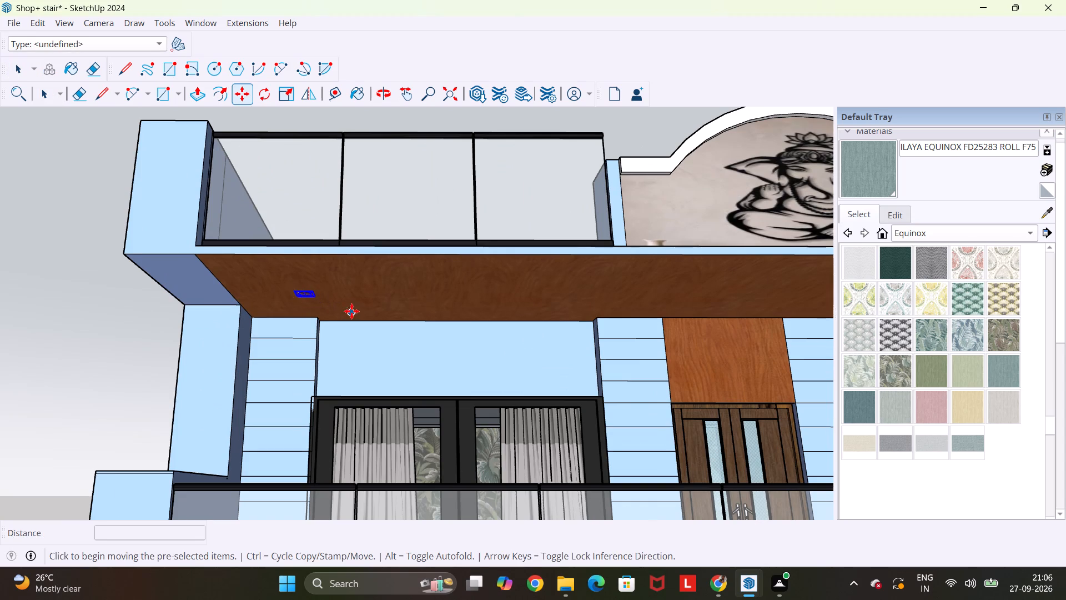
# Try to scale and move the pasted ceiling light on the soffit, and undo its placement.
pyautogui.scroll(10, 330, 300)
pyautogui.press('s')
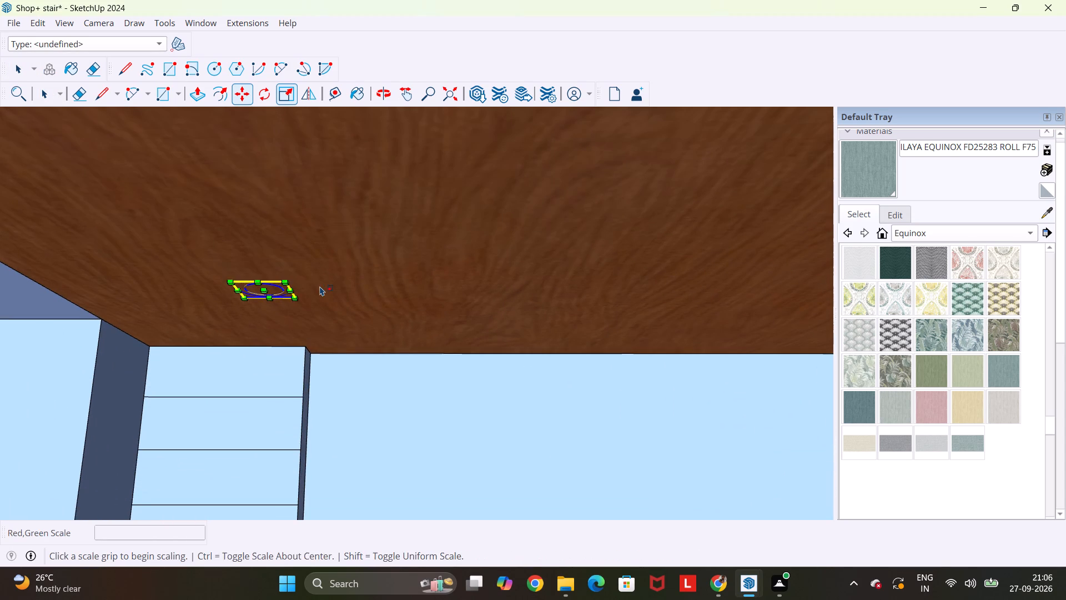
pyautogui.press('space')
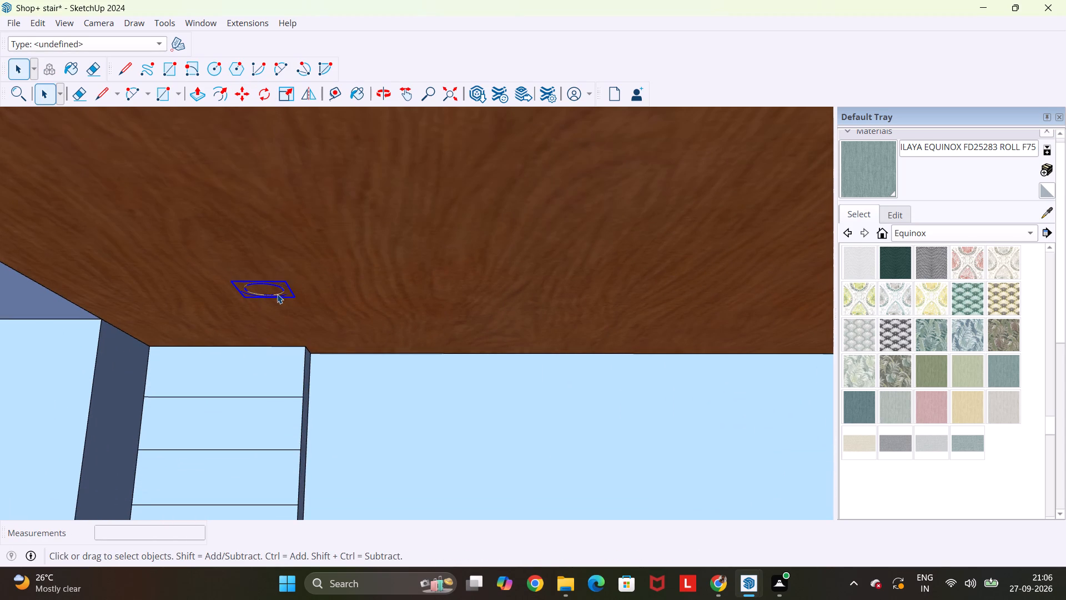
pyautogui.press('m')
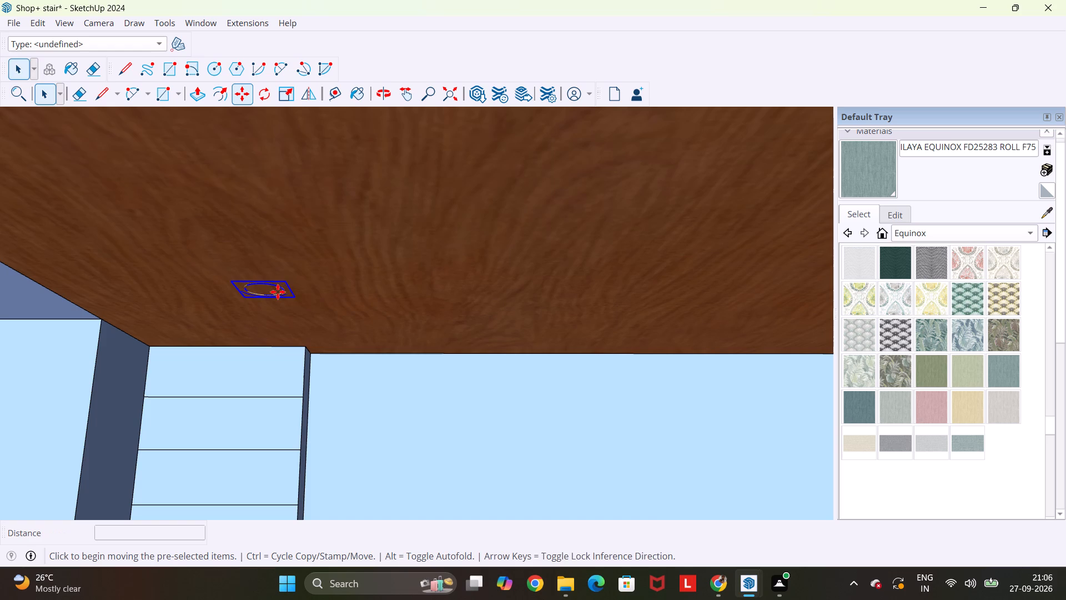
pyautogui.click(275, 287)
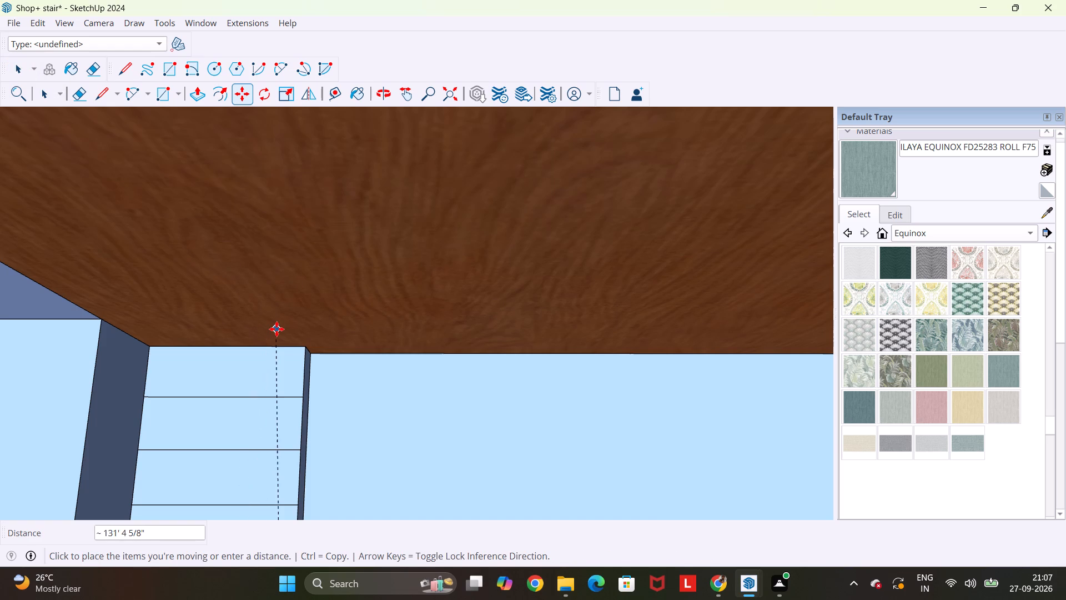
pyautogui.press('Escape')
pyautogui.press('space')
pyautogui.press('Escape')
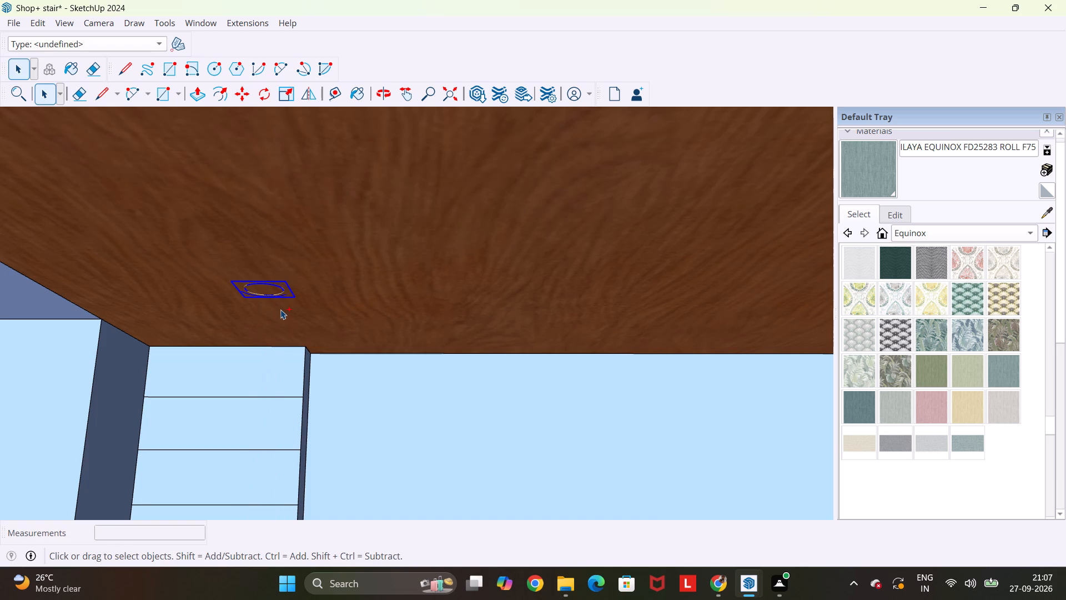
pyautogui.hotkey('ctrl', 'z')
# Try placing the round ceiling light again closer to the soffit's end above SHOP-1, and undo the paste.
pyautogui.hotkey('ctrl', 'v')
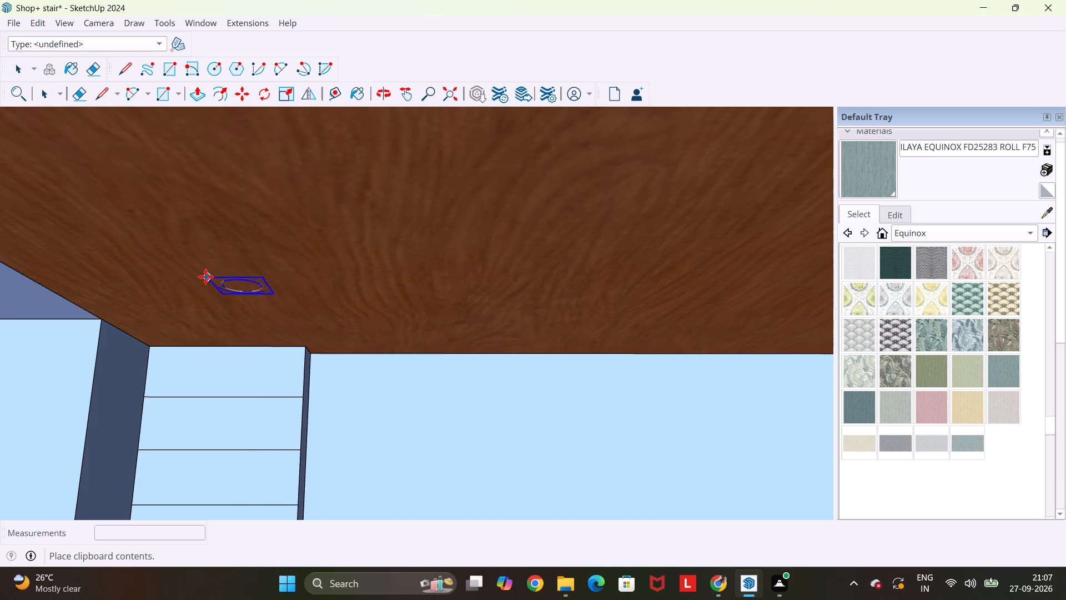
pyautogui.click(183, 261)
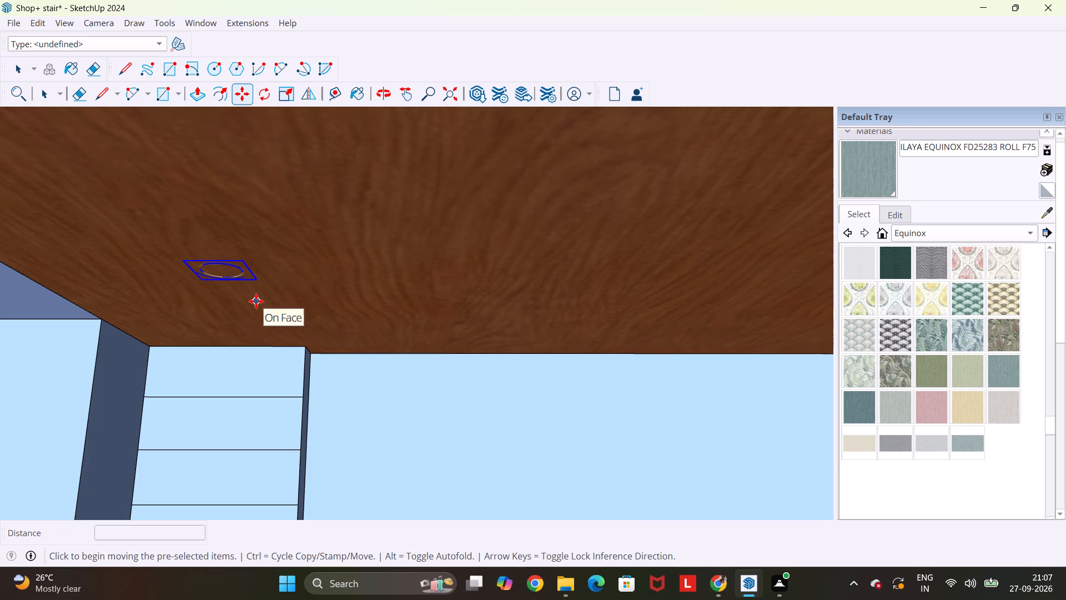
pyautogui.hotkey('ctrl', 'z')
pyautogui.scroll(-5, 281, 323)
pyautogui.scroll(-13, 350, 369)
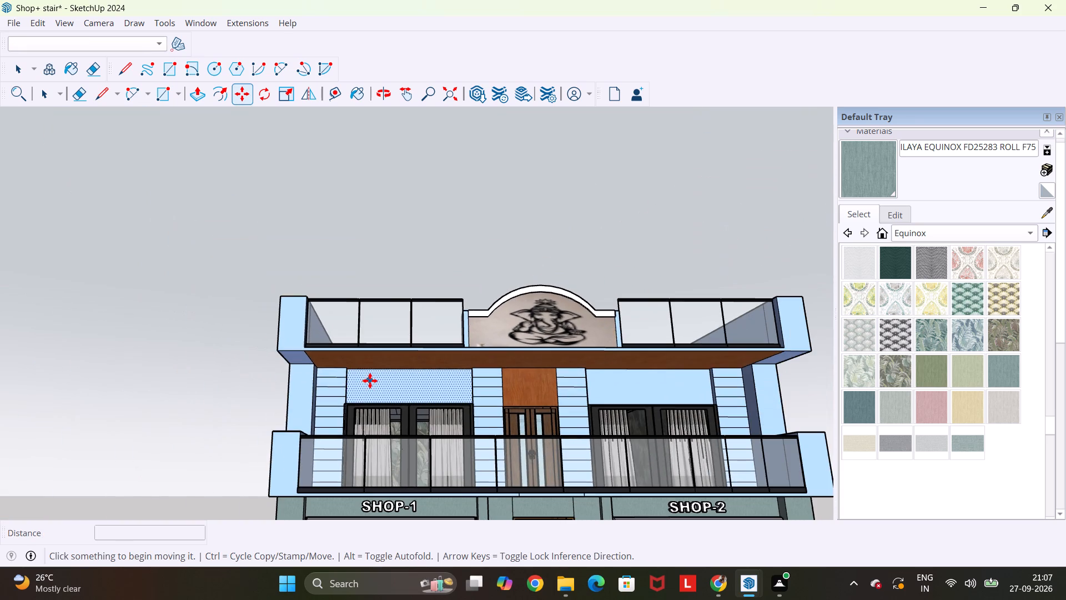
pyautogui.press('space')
# Switch to the "light+skb" model and copy the whole black cylindrical wall light.
pyautogui.click(740, 584)
pyautogui.click(877, 509)
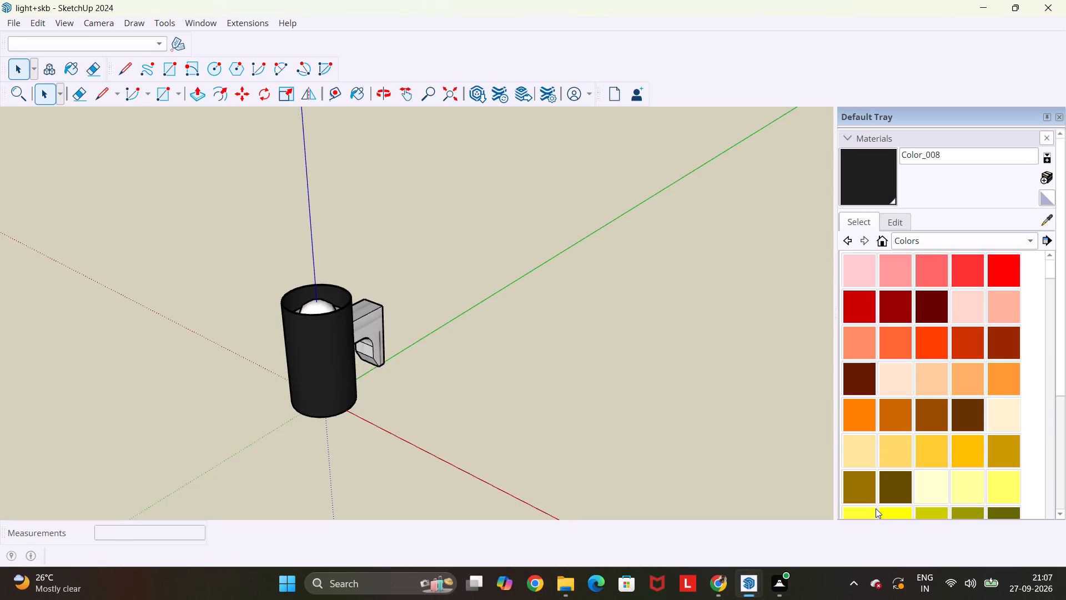
pyautogui.scroll(-6, 727, 469)
pyautogui.moveTo(459, 413); pyautogui.dragTo(603, 351, button='middle')
pyautogui.scroll(-3, 603, 351)
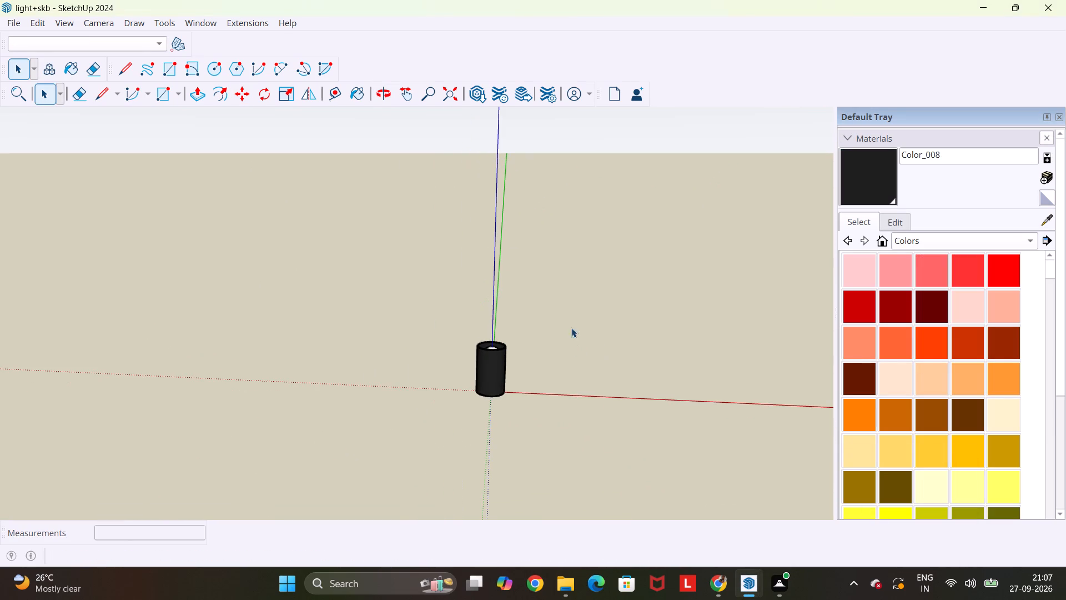
pyautogui.moveTo(561, 314); pyautogui.dragTo(405, 418)
pyautogui.hotkey('ctrl', 'c')
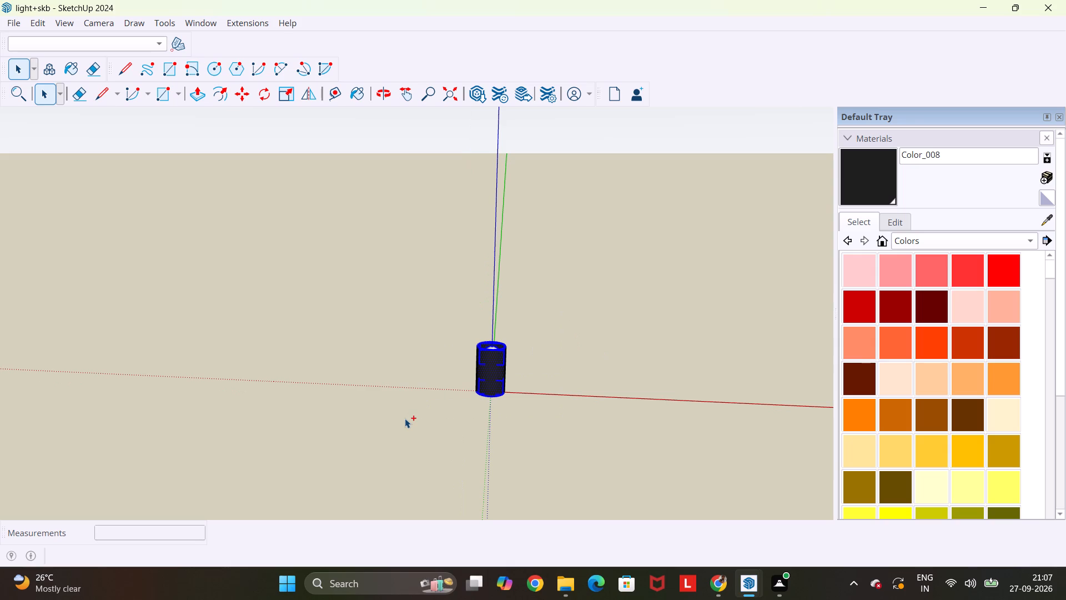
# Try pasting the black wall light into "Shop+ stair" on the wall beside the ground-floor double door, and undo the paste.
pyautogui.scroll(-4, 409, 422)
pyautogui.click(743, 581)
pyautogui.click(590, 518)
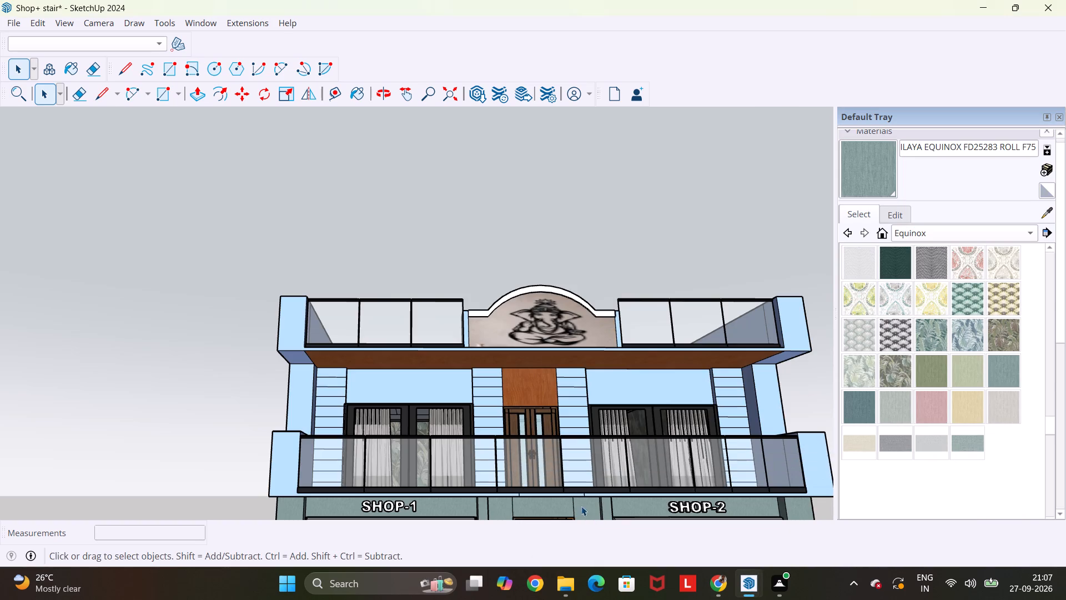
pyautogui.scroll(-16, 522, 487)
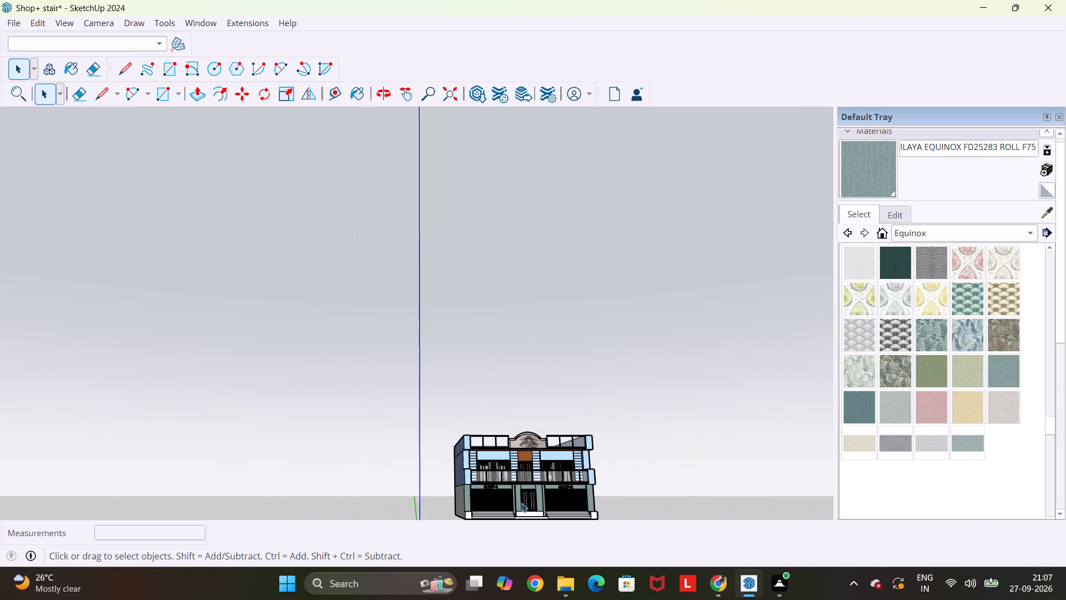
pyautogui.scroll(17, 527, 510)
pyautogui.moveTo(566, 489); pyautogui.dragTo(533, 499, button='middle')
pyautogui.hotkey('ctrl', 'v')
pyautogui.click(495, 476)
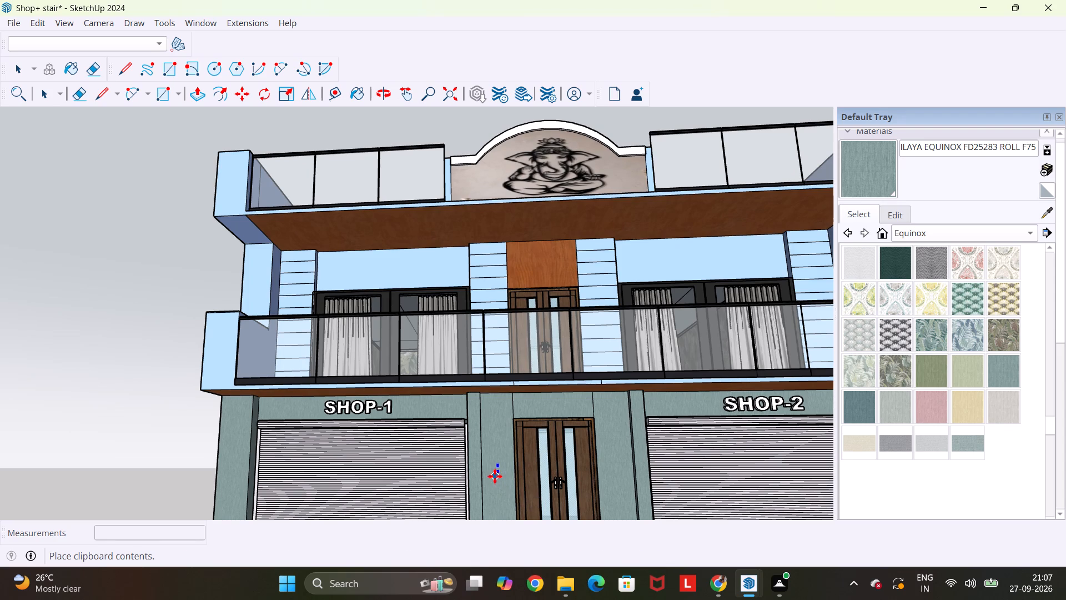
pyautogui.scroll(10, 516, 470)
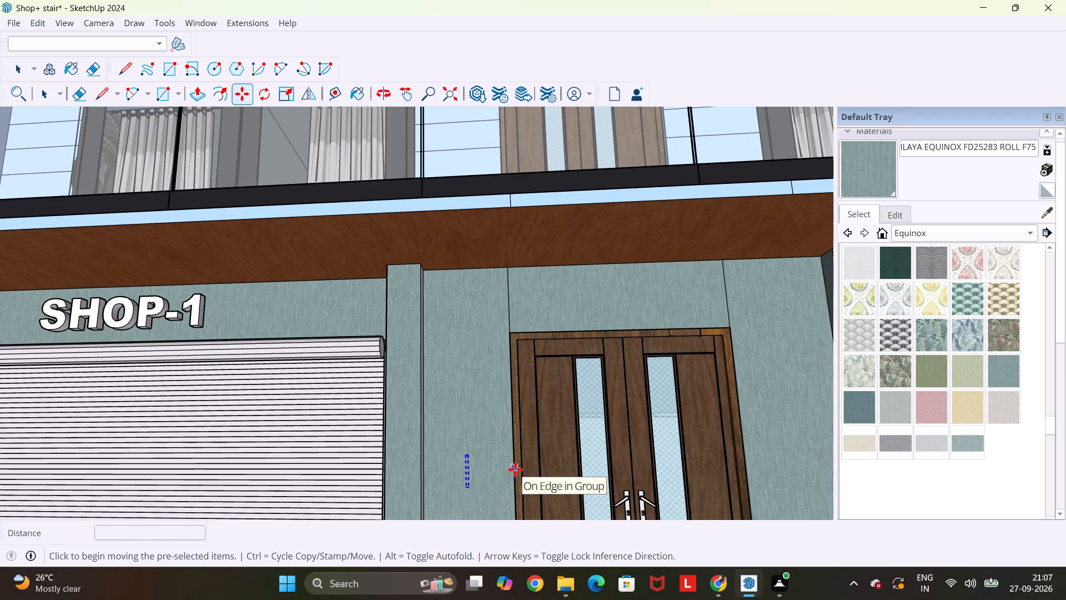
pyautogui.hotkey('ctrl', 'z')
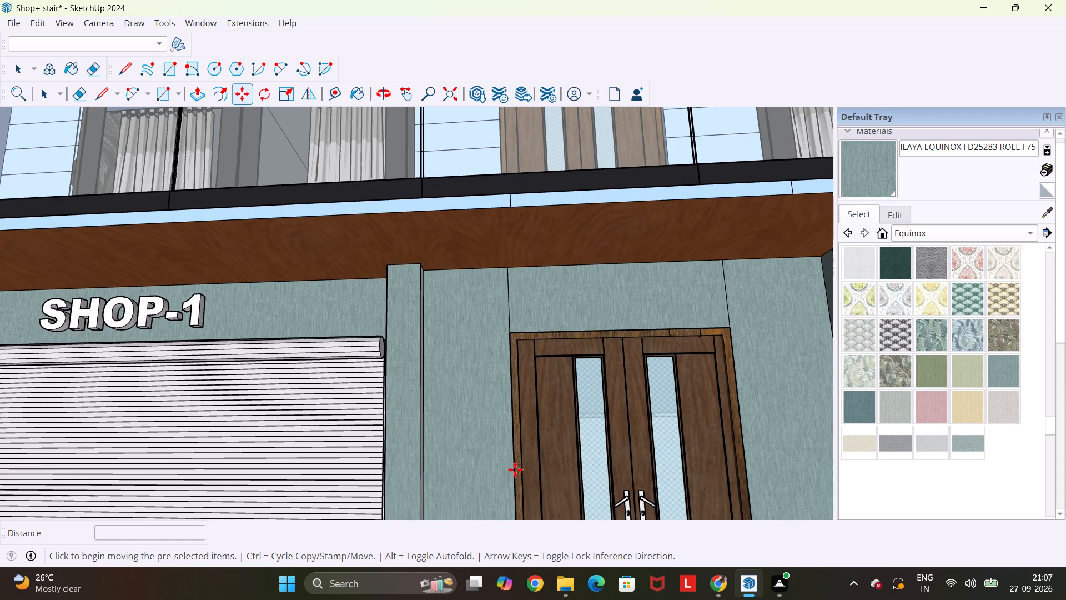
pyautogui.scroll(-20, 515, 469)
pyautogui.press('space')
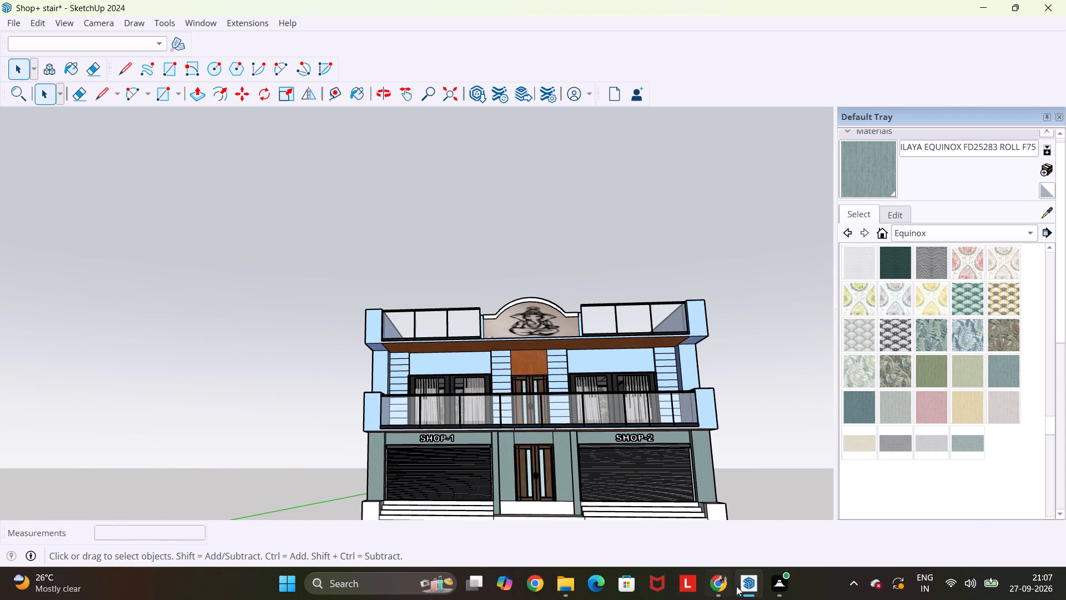
# Close the "light+skb" model.
pyautogui.click(746, 586)
pyautogui.click(803, 459)
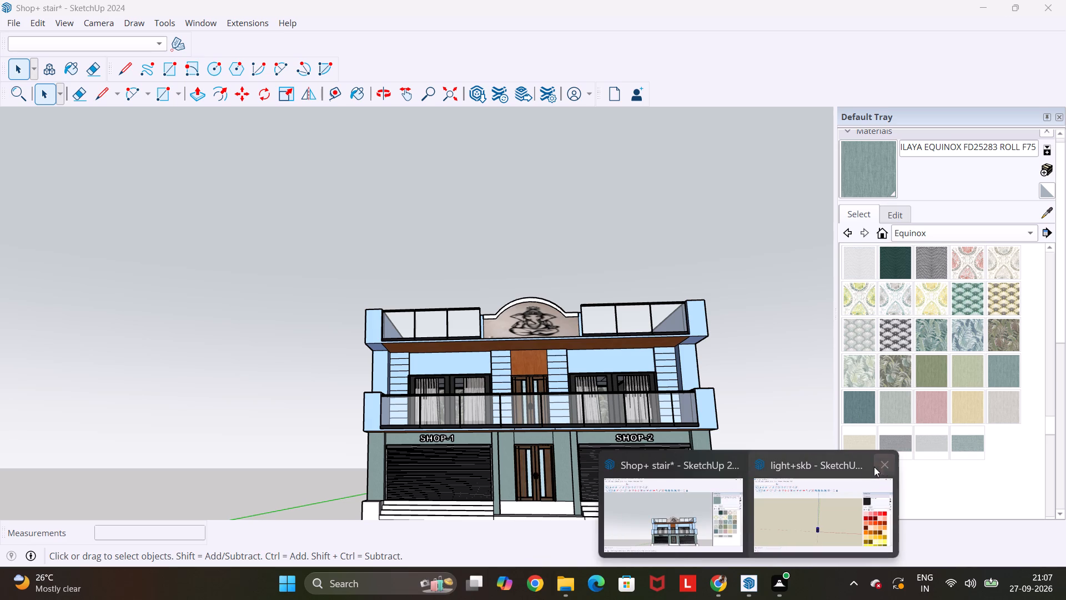
pyautogui.click(878, 466)
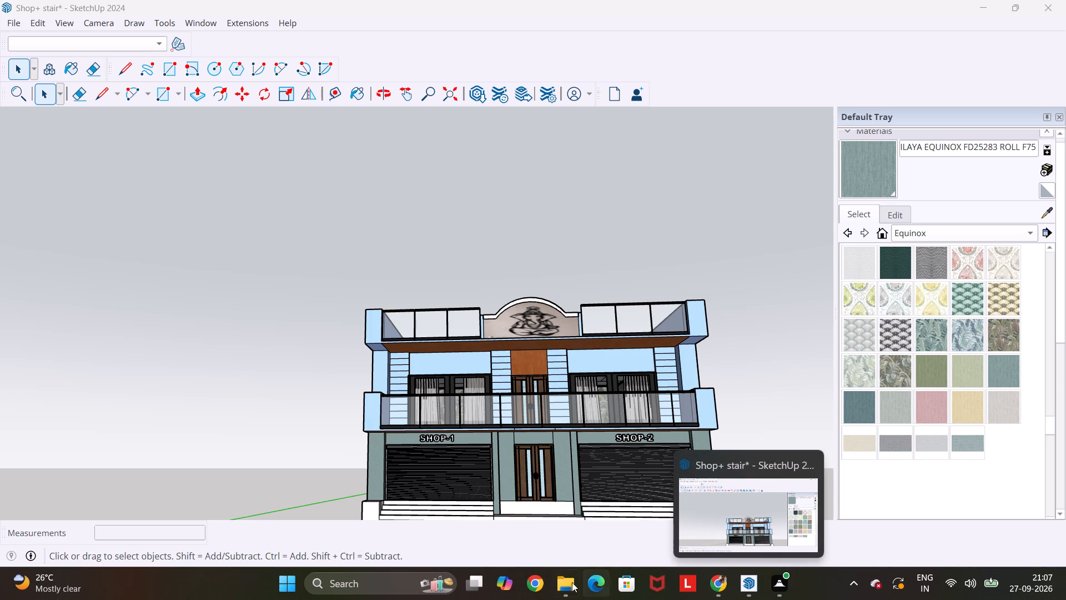
# Check the refreshed Downloads folder and browse further through the 3D Warehouse results for "ramp".
pyautogui.click(563, 582)
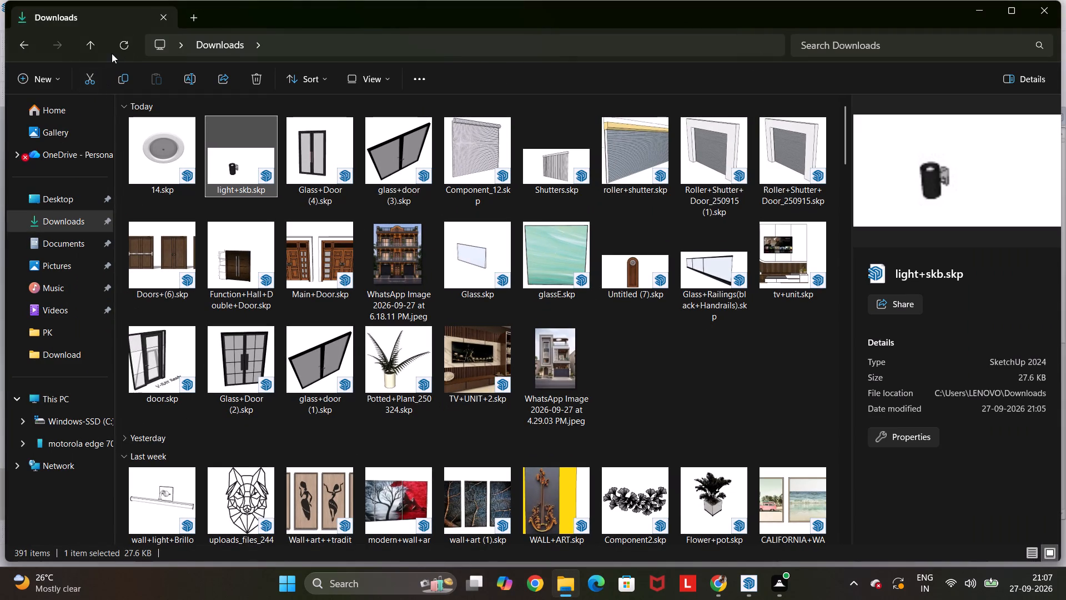
pyautogui.click(122, 48)
pyautogui.click(727, 581)
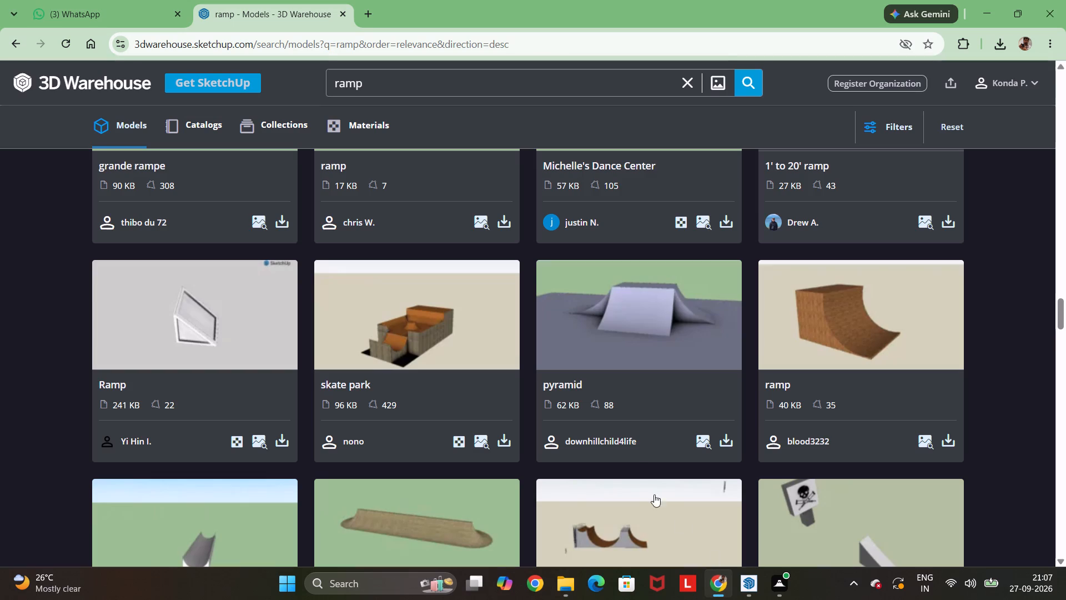
pyautogui.scroll(-5, 576, 374)
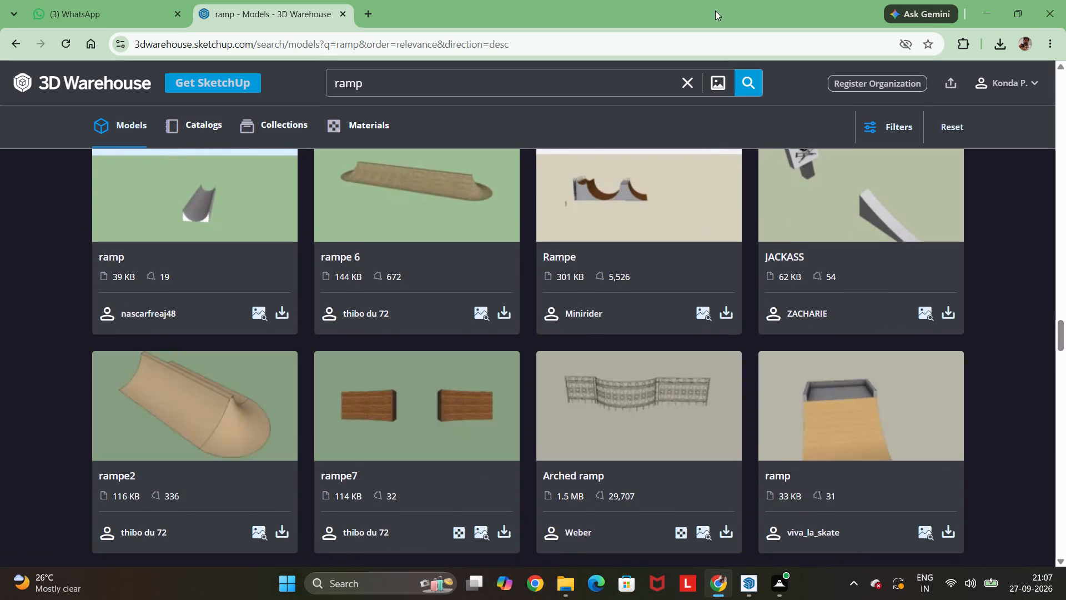
# In "Shop+ stair", draw a sloping ramp rectangle about 4' 7" by 3' 10" from the ground-floor door's bottom edge to the landing's front edge.
pyautogui.click(762, 592)
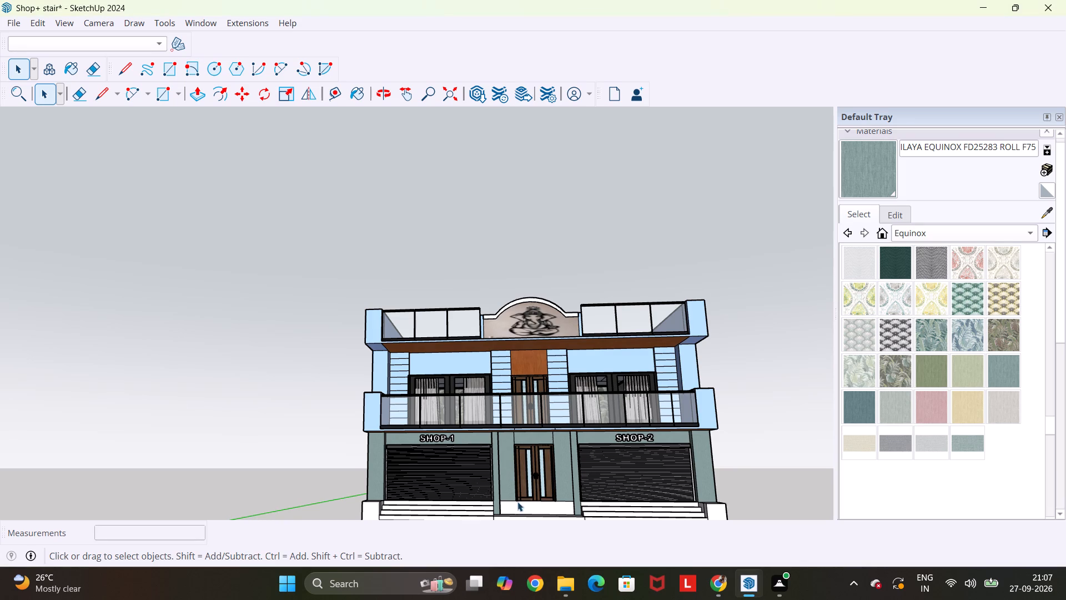
pyautogui.scroll(-5, 530, 478)
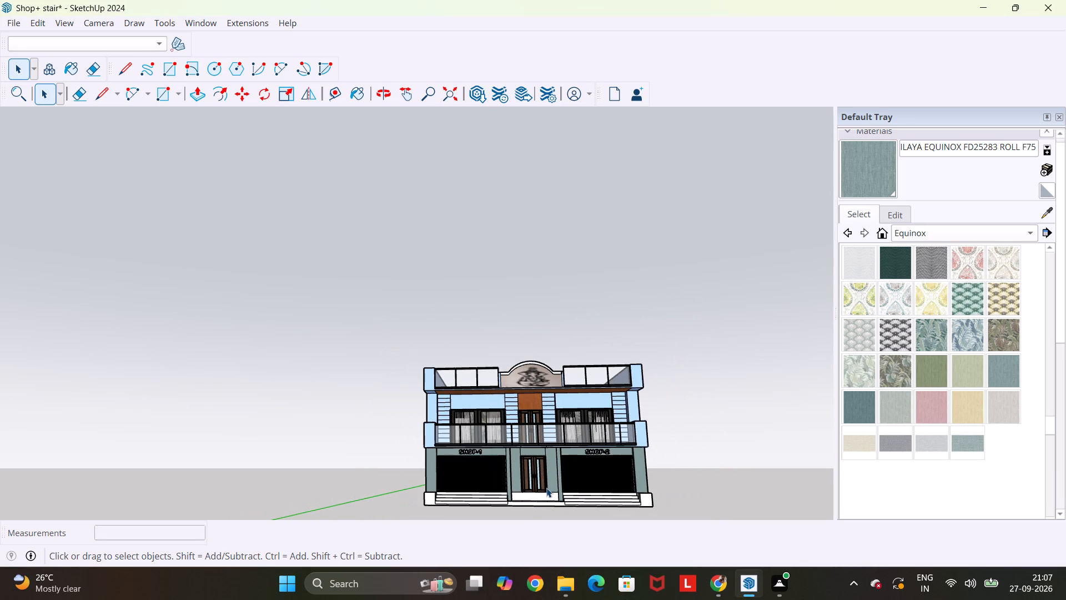
pyautogui.moveTo(539, 507); pyautogui.dragTo(534, 481, button='middle')
pyautogui.keyDown('shift'); pyautogui.scroll(2, 534, 478); pyautogui.keyUp('shift')
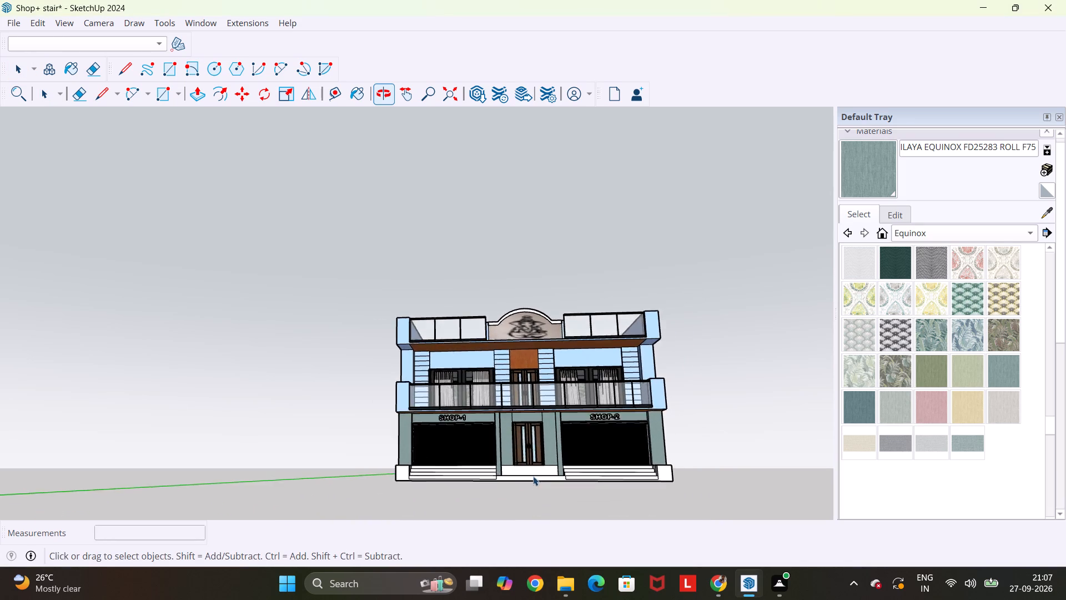
pyautogui.keyDown('shift'); pyautogui.scroll(1, 533, 476); pyautogui.keyUp('shift')
pyautogui.scroll(7, 533, 474)
pyautogui.moveTo(541, 431); pyautogui.dragTo(516, 502, button='middle')
pyautogui.scroll(6, 527, 539)
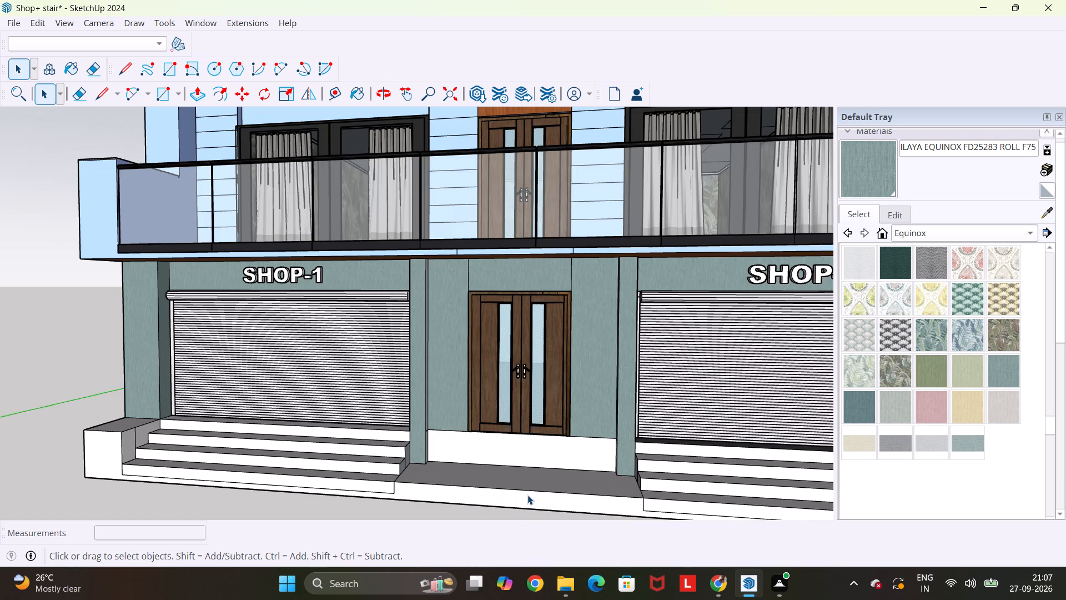
pyautogui.press('r')
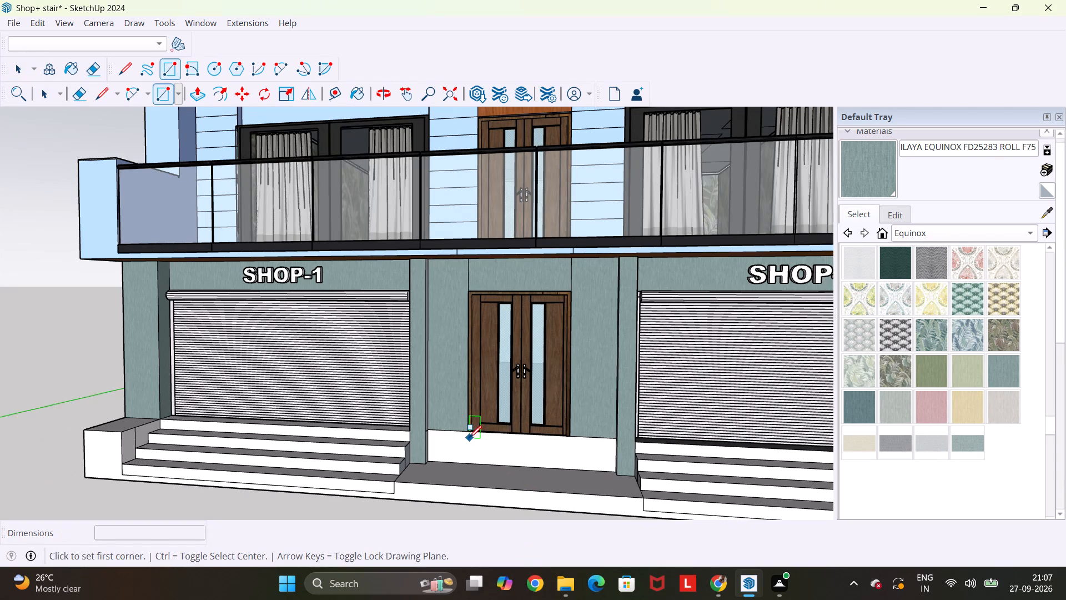
pyautogui.scroll(6, 468, 433)
pyautogui.click(467, 427)
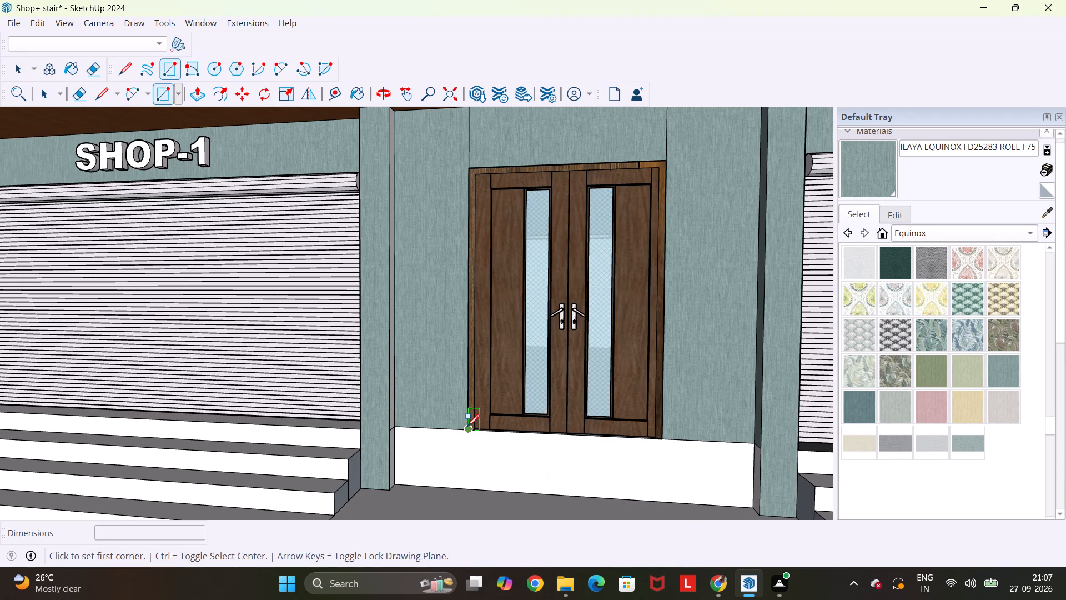
pyautogui.scroll(-5, 512, 482)
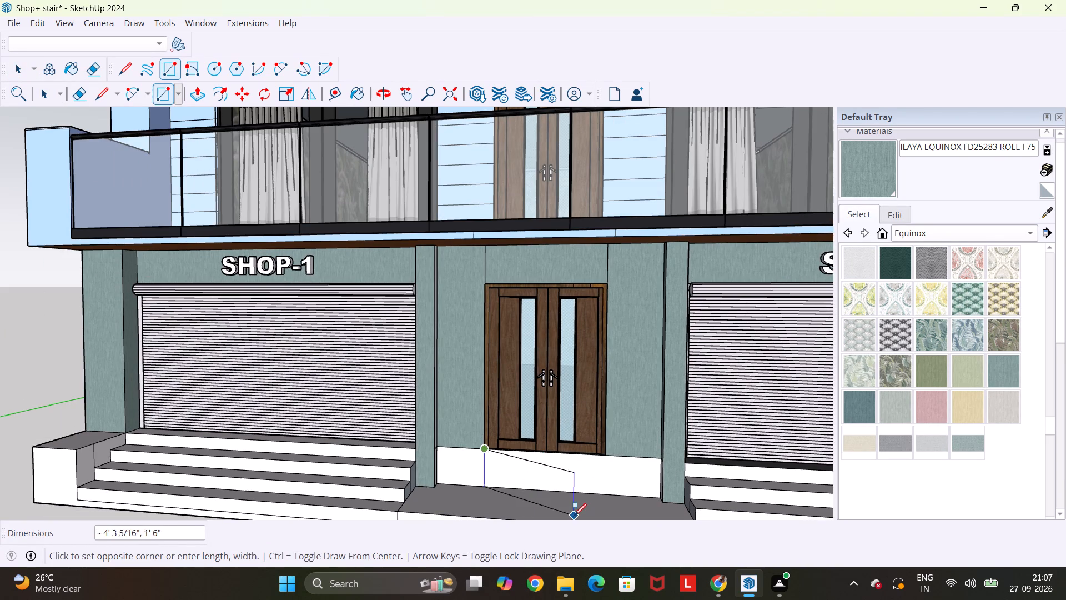
pyautogui.click(609, 454)
pyautogui.scroll(-4, 607, 456)
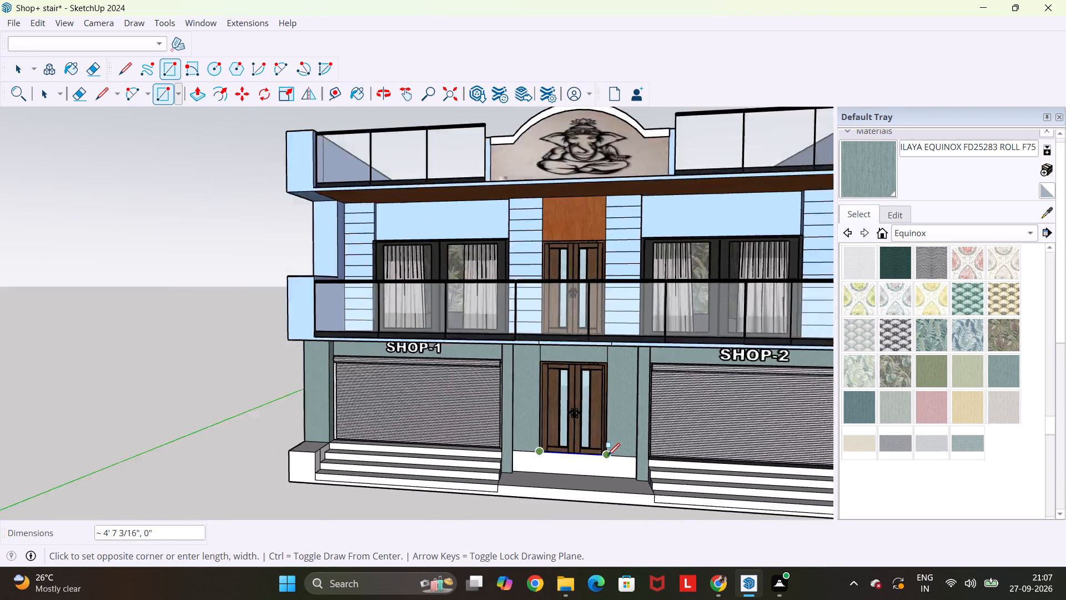
pyautogui.scroll(-8, 607, 456)
pyautogui.scroll(7, 600, 472)
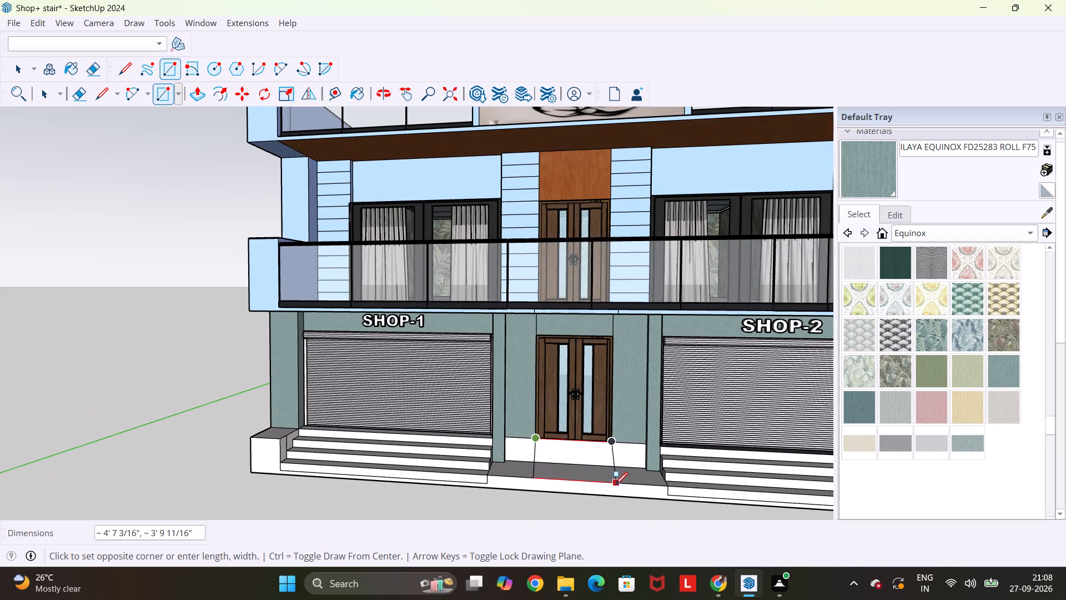
pyautogui.scroll(4, 615, 484)
pyautogui.click(615, 484)
# Draw a 1' 6" vertical line down the plinth from each upper corner of the ramp to the landing.
pyautogui.moveTo(576, 449); pyautogui.dragTo(644, 459, button='middle')
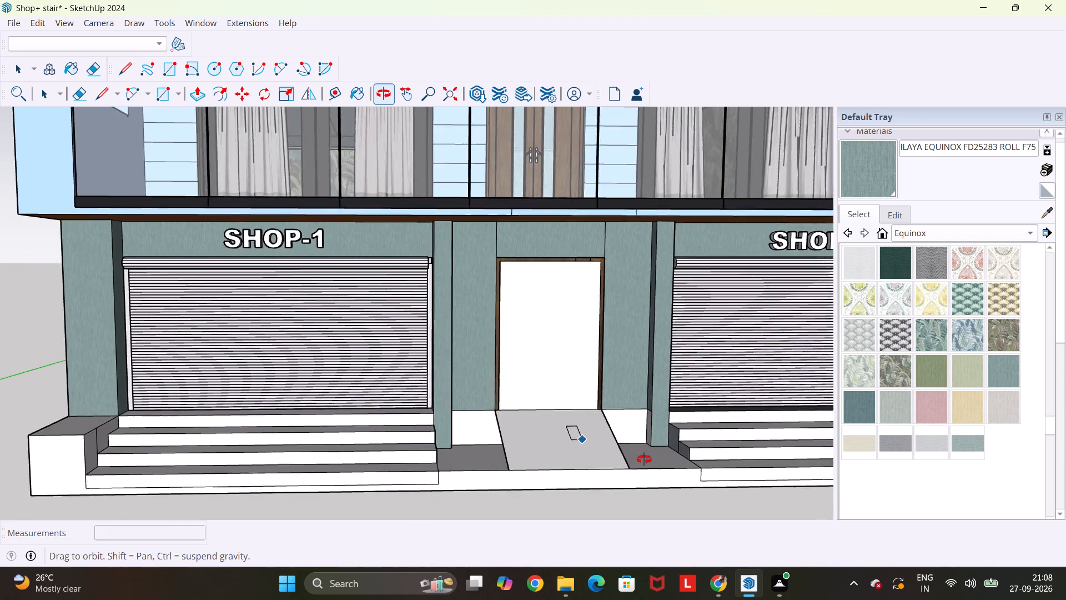
pyautogui.moveTo(644, 459); pyautogui.dragTo(817, 418, button='middle')
pyautogui.scroll(3, 802, 414)
pyautogui.moveTo(517, 435); pyautogui.dragTo(623, 436, button='middle')
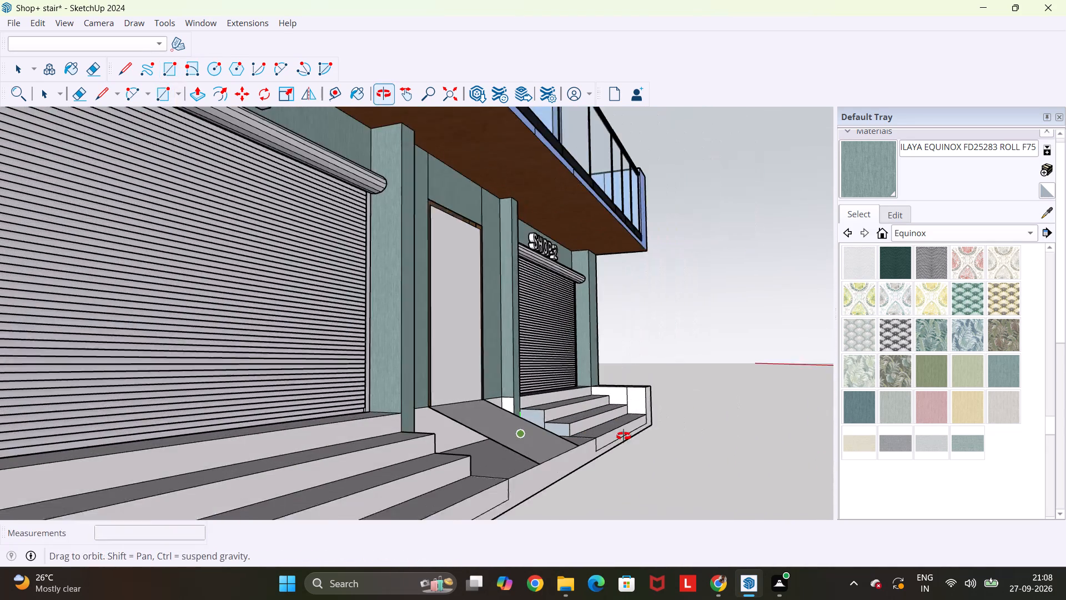
pyautogui.moveTo(623, 436); pyautogui.dragTo(629, 437, button='middle')
pyautogui.scroll(4, 629, 437)
pyautogui.press('l')
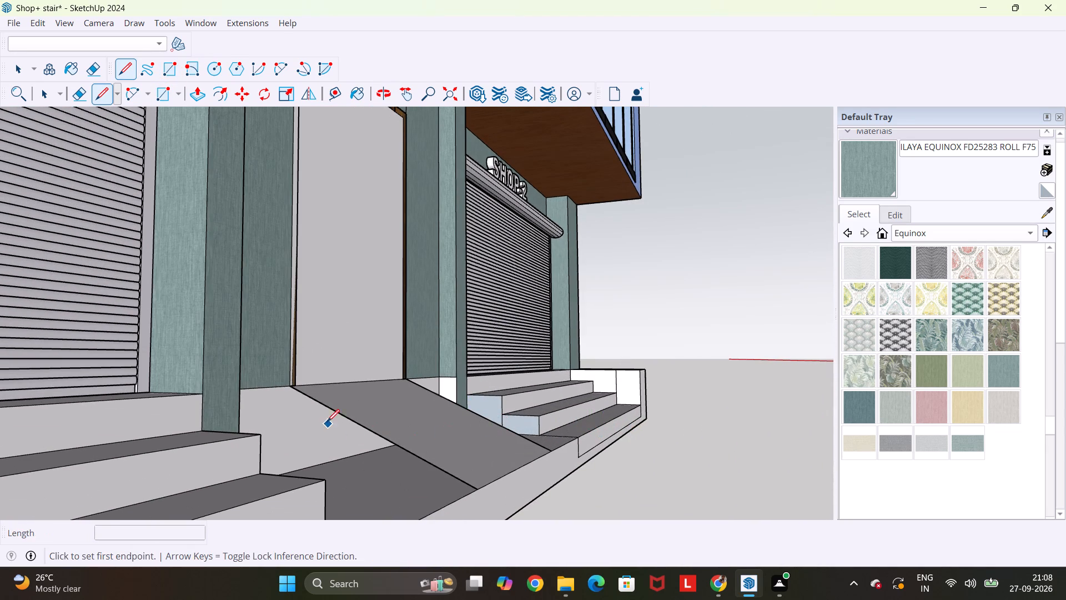
pyautogui.click(293, 384)
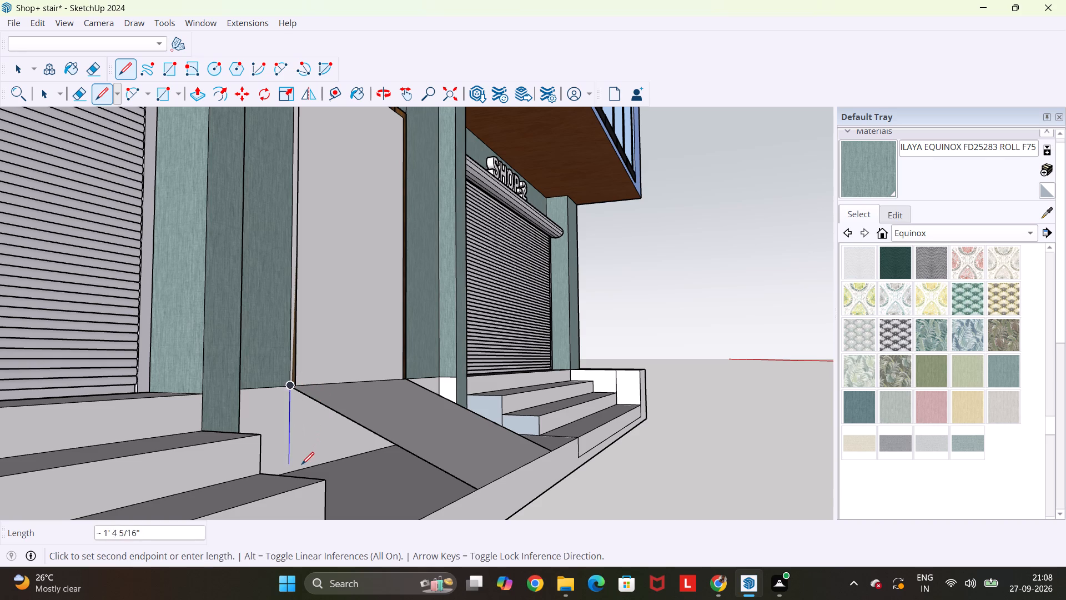
pyautogui.click(292, 472)
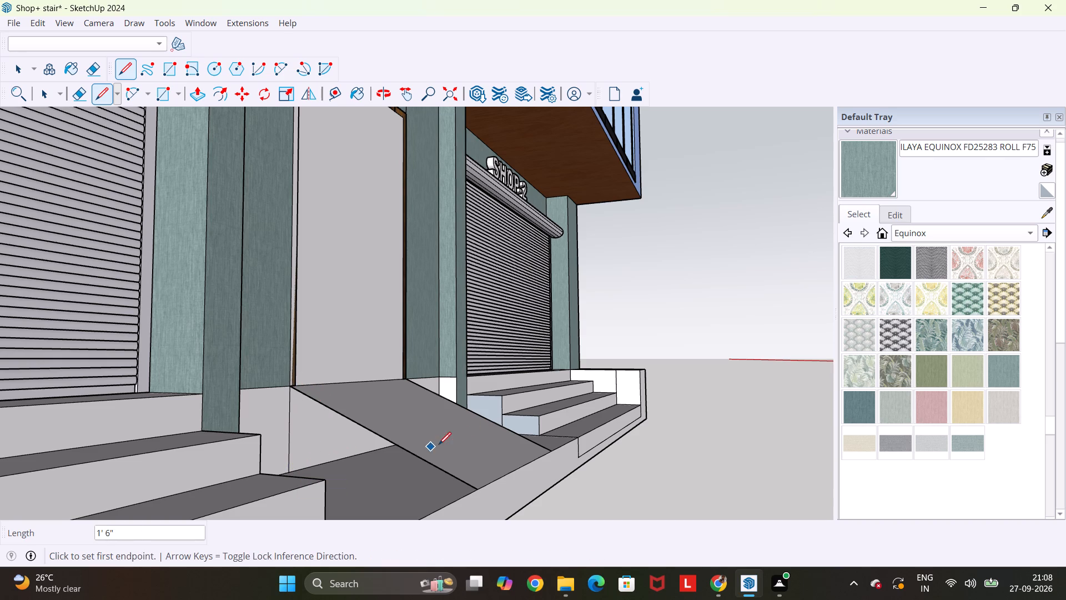
pyautogui.moveTo(474, 431); pyautogui.dragTo(77, 438, button='middle')
pyautogui.moveTo(466, 402); pyautogui.dragTo(439, 396, button='middle')
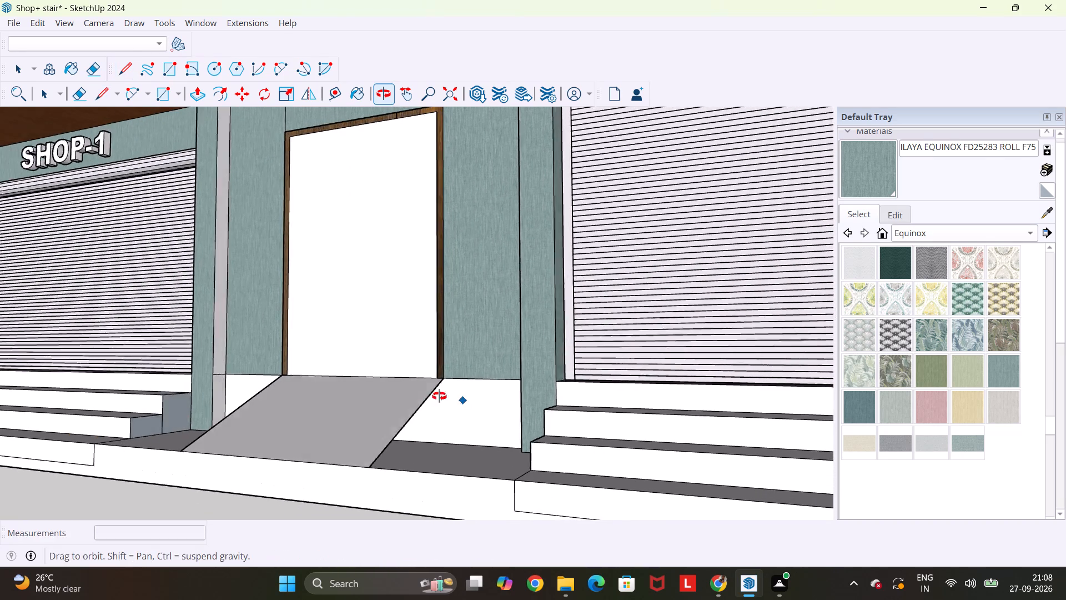
pyautogui.moveTo(439, 396); pyautogui.dragTo(374, 394, button='middle')
pyautogui.scroll(4, 401, 380)
pyautogui.click(431, 378)
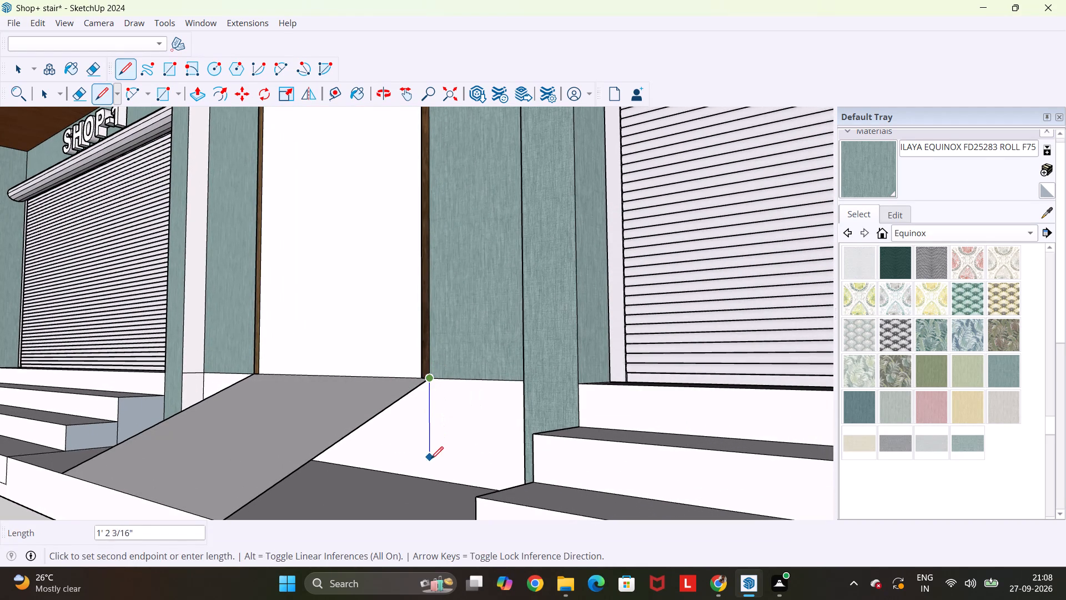
pyautogui.click(429, 480)
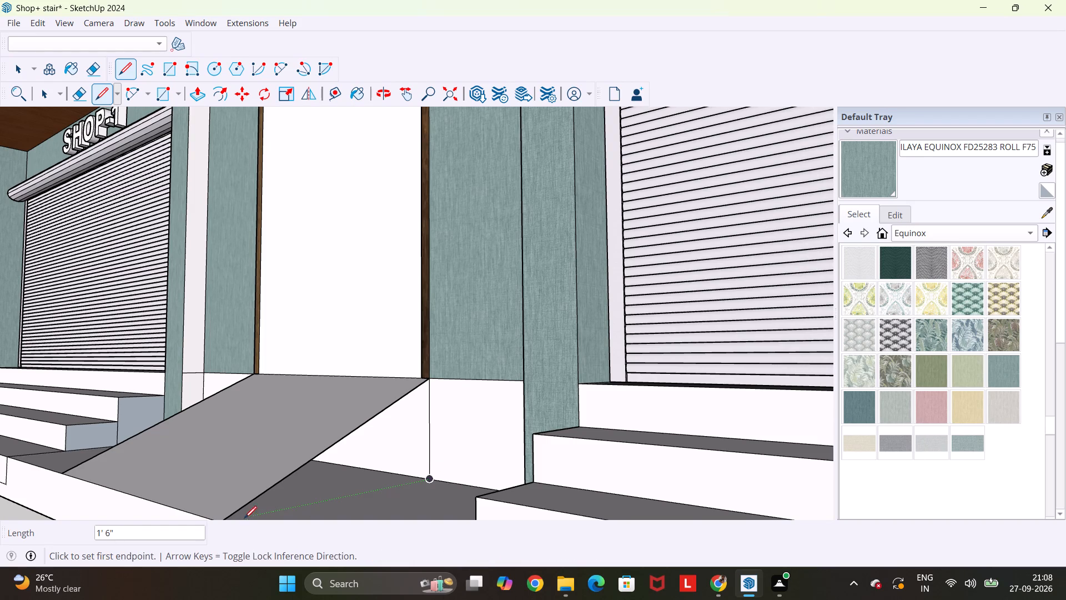
# Close the ramp's triangular side facing SHOP-2 with a 3' 6" line along the landing.
pyautogui.scroll(-5, 244, 514)
pyautogui.click(234, 518)
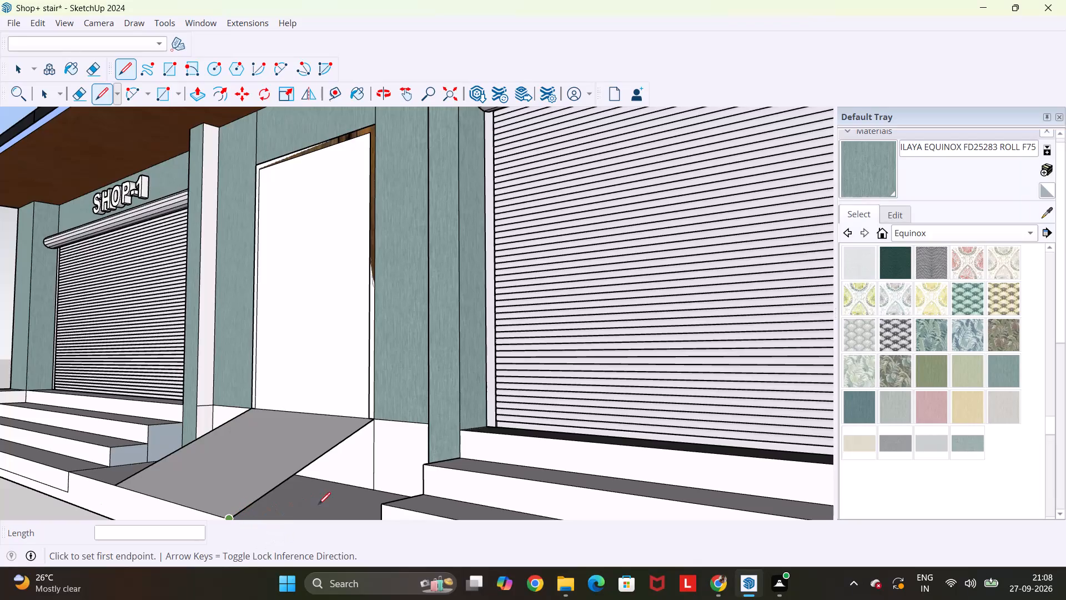
pyautogui.click(372, 493)
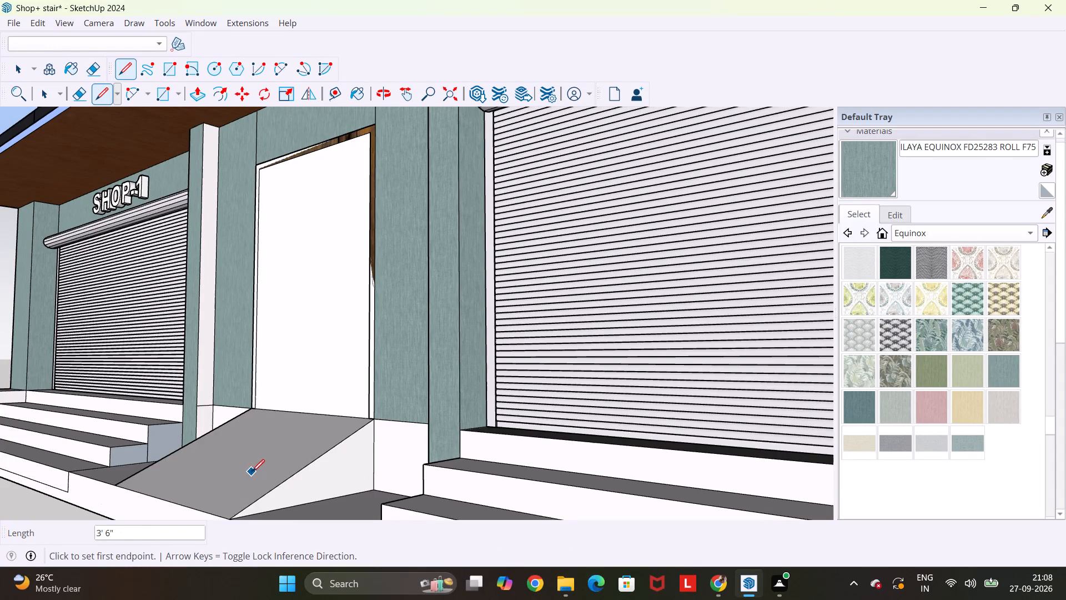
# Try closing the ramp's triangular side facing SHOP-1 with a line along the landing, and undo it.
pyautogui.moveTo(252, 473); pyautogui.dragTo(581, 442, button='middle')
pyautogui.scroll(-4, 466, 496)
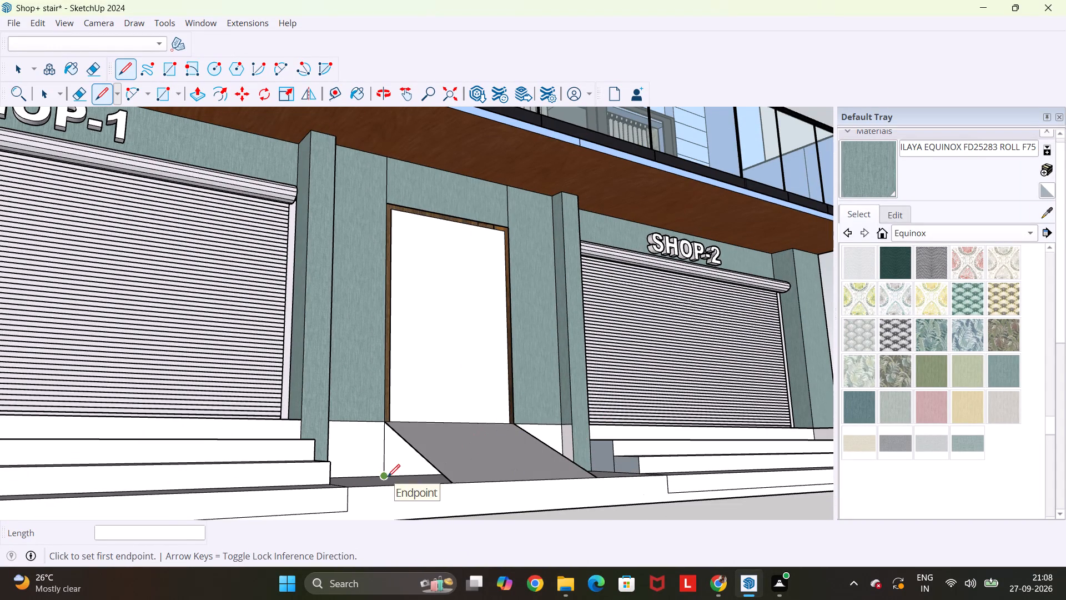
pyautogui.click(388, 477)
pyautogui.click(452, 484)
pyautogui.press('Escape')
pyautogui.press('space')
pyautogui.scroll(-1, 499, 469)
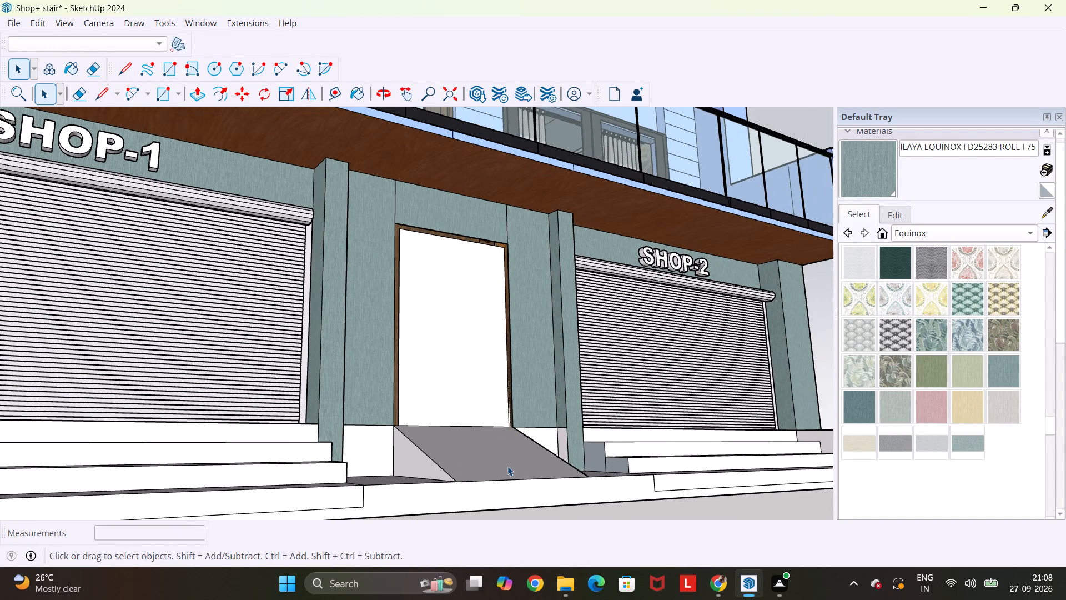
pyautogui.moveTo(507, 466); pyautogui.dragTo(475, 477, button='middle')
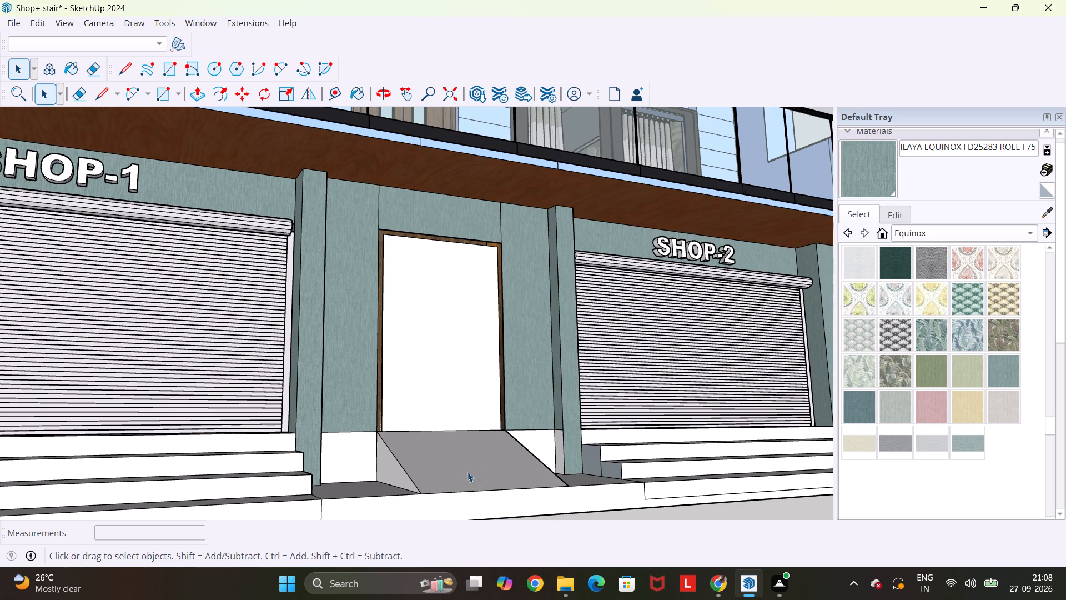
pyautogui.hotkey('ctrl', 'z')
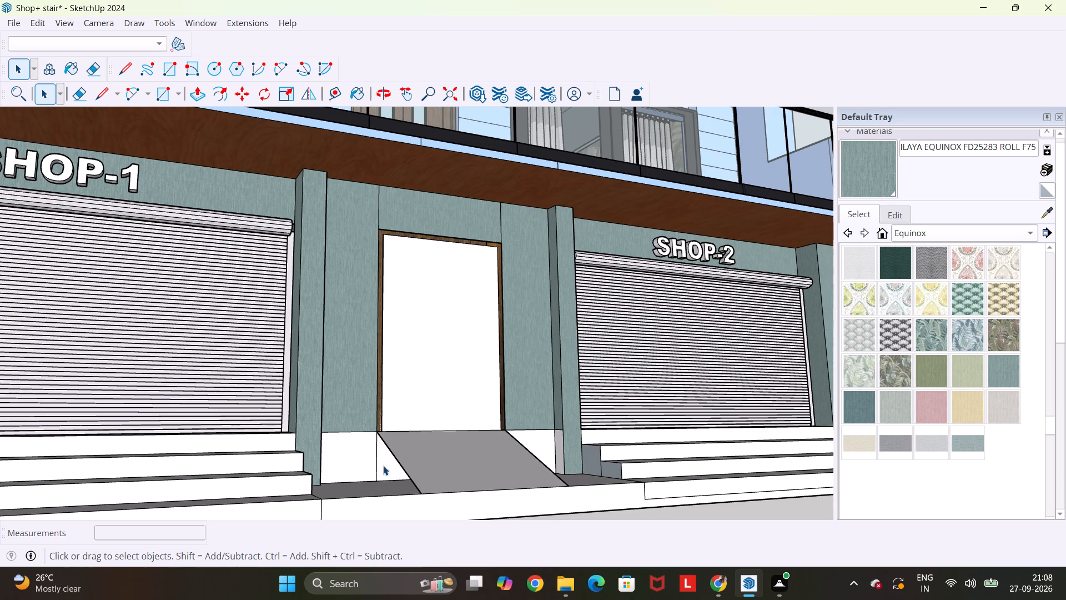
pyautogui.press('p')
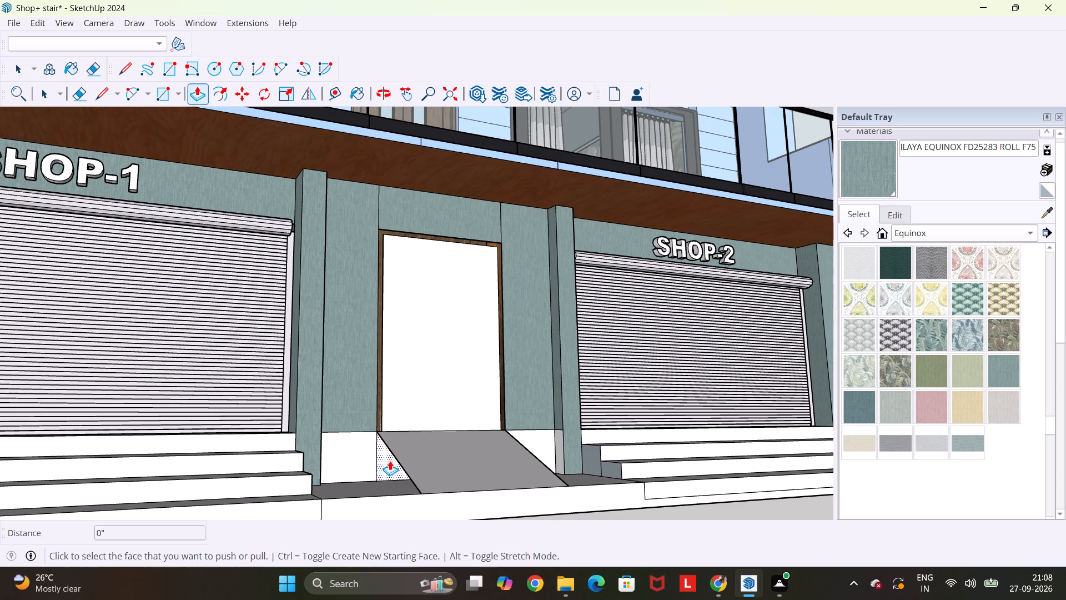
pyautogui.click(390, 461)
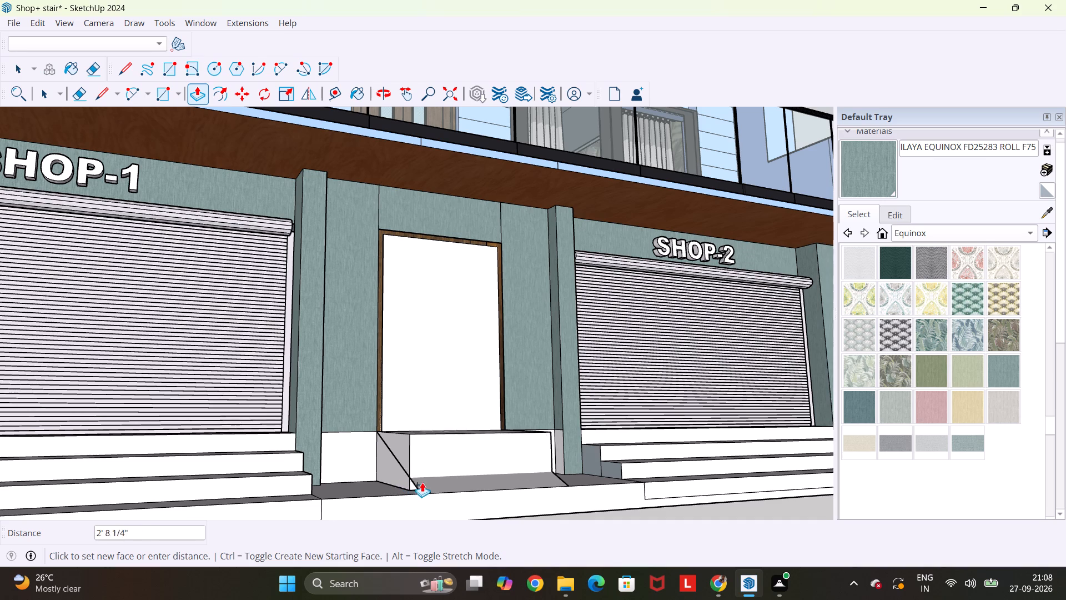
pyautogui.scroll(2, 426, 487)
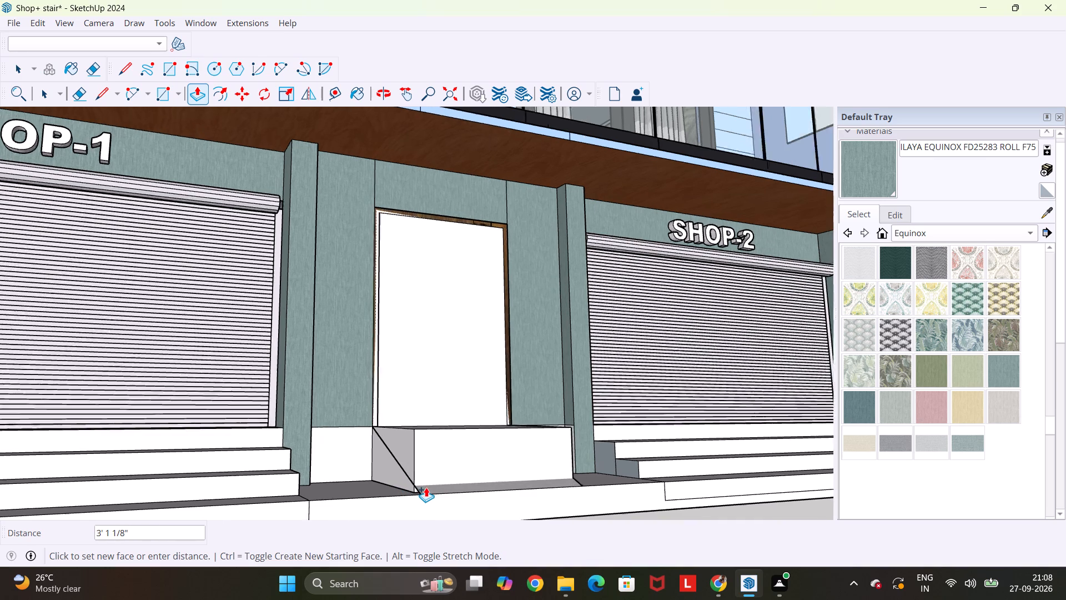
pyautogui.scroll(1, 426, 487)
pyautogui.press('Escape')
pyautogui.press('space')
# Undo the ramp side's closing line, both vertical plinth lines and the sloping ramp rectangle at the ground-floor door.
pyautogui.scroll(-4, 430, 478)
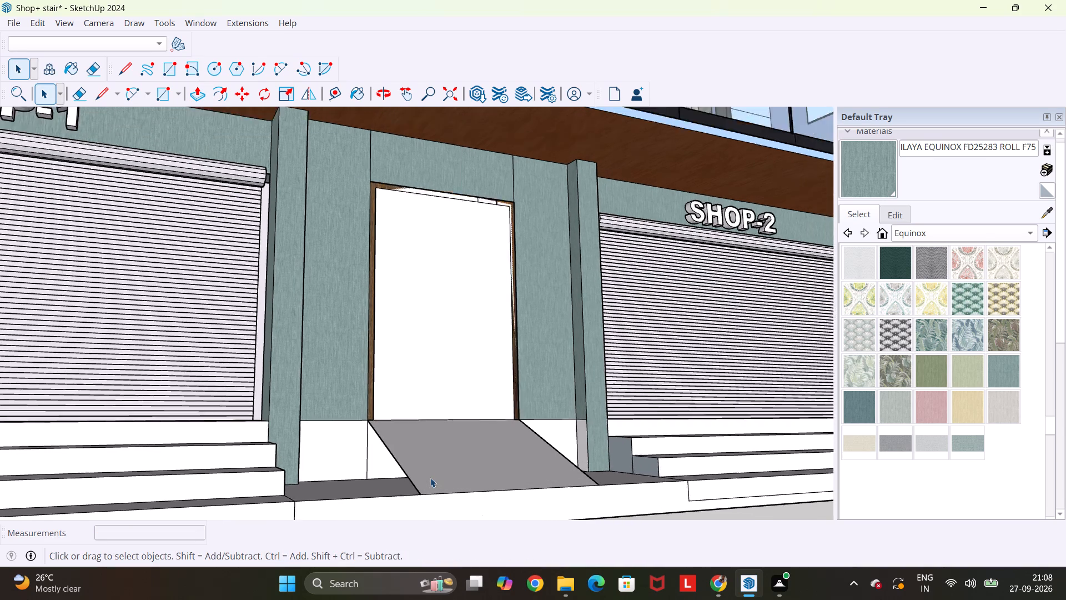
pyautogui.scroll(-1, 430, 478)
pyautogui.hotkey('ctrl', 'z')
pyautogui.hotkey('ctrl', 'z')
pyautogui.hotkey('ctrl', 'z')
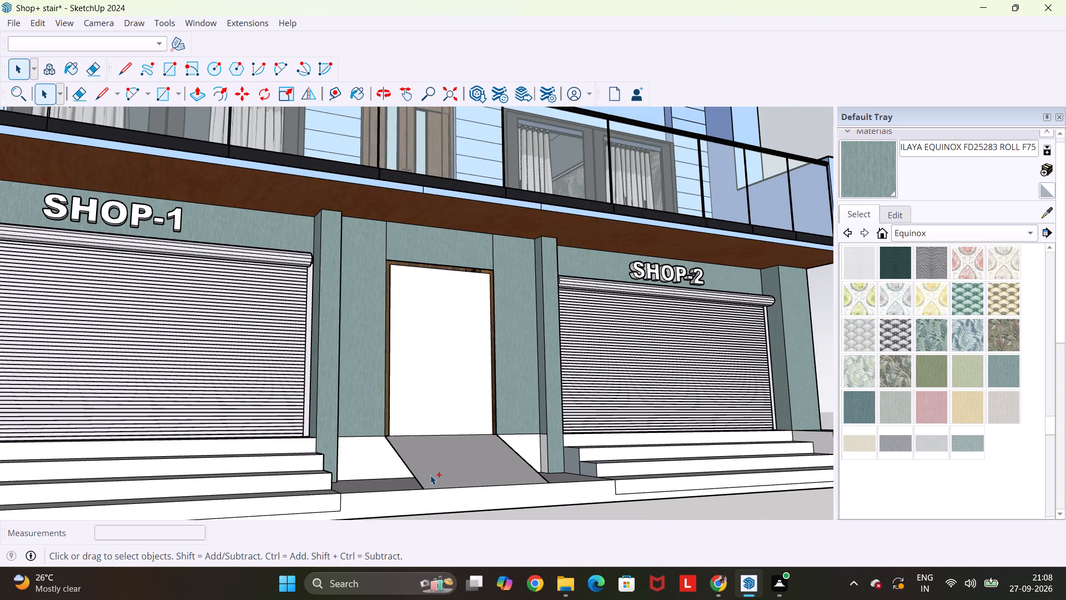
pyautogui.hotkey('ctrl', 'z')
# Draw a 1' 6" vertical line down the plinth to the landing from each bottom corner of the ground-floor door.
pyautogui.scroll(2, 408, 459)
pyautogui.press('l')
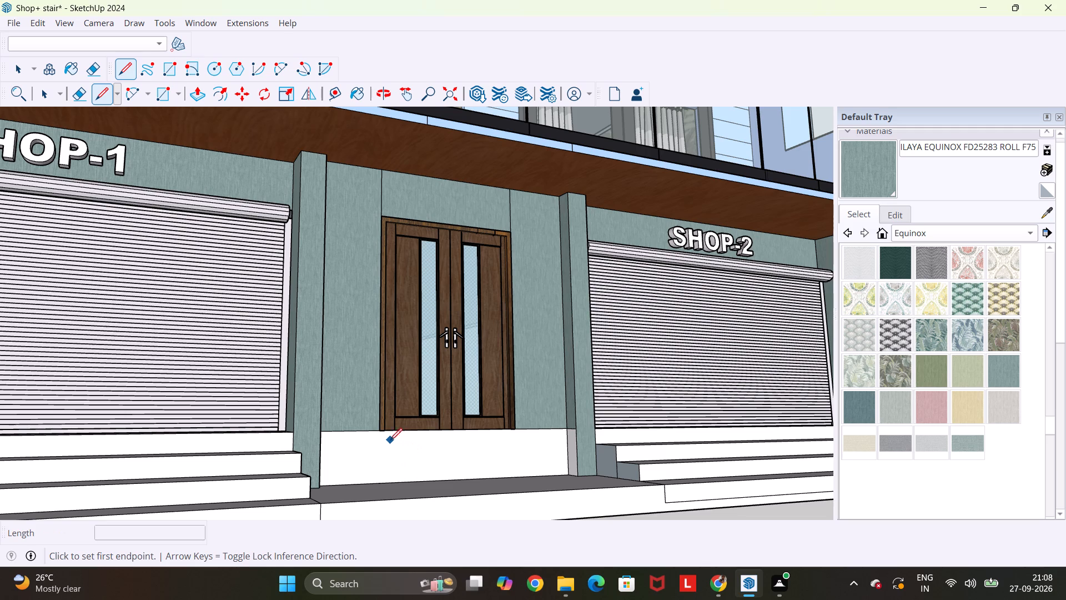
pyautogui.scroll(5, 380, 429)
pyautogui.click(379, 433)
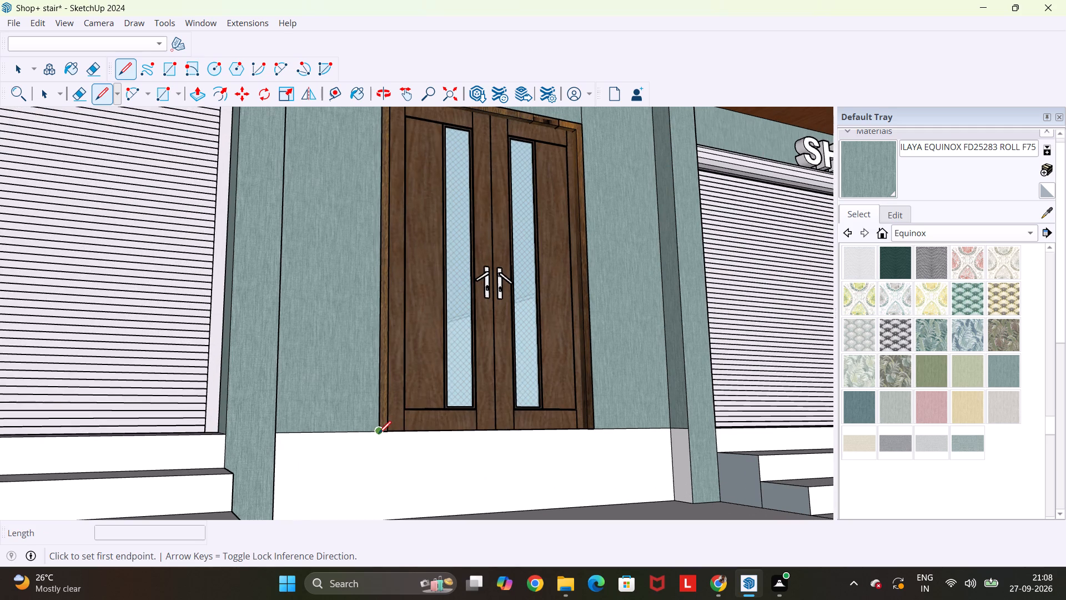
pyautogui.scroll(-4, 389, 494)
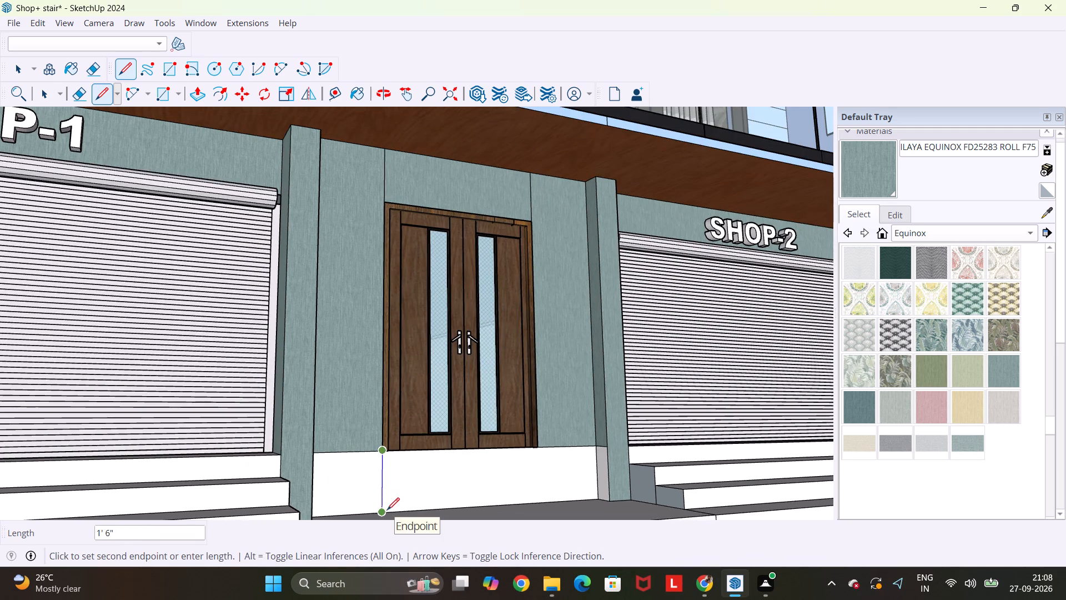
pyautogui.click(387, 510)
pyautogui.click(540, 448)
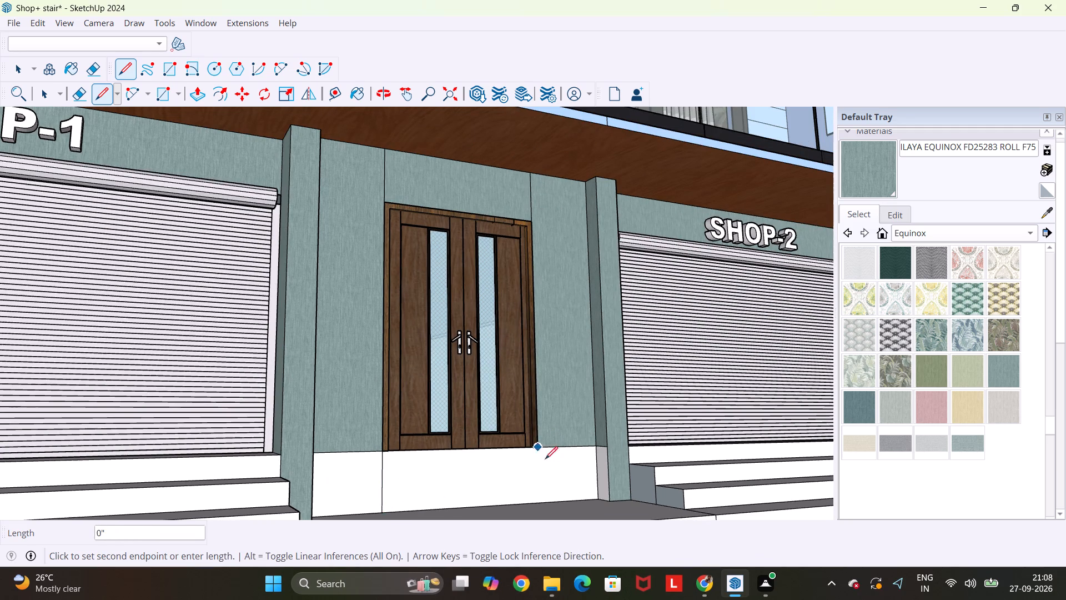
pyautogui.click(539, 506)
# Draw a sloping line about 3' 10" long from the door's bottom corner on the SHOP-2 side to the landing's front edge.
pyautogui.scroll(-6, 540, 503)
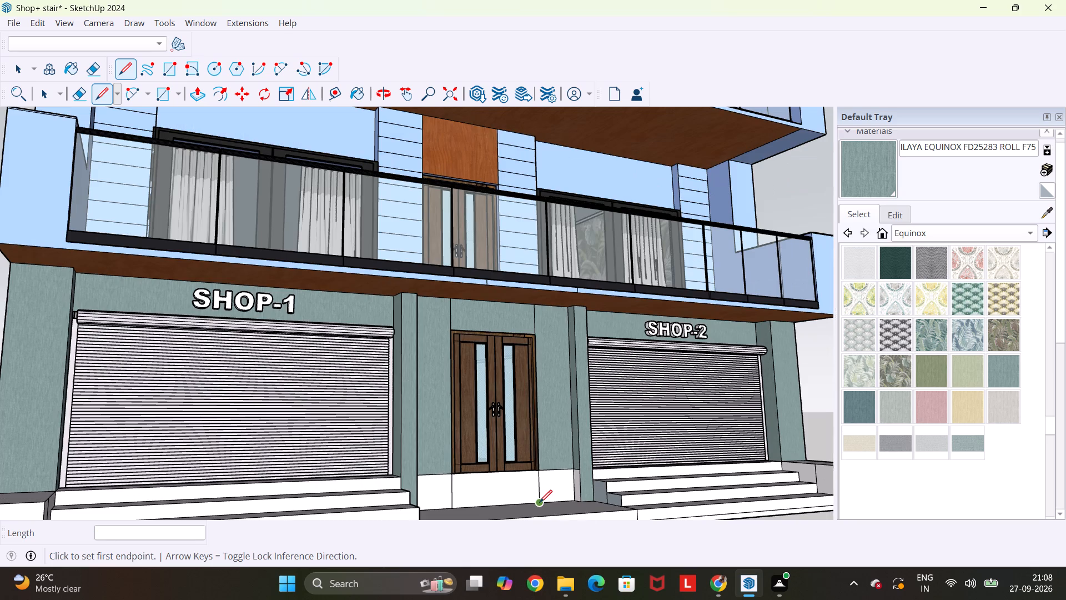
pyautogui.click(540, 469)
pyautogui.scroll(5, 544, 470)
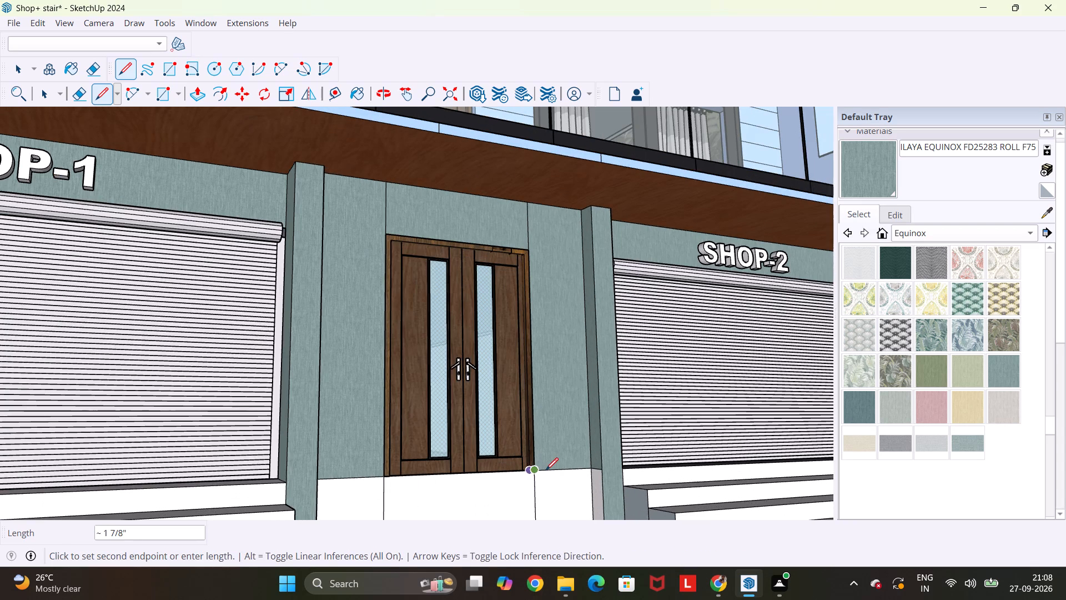
pyautogui.press('Escape')
pyautogui.click(538, 471)
pyautogui.scroll(-12, 537, 471)
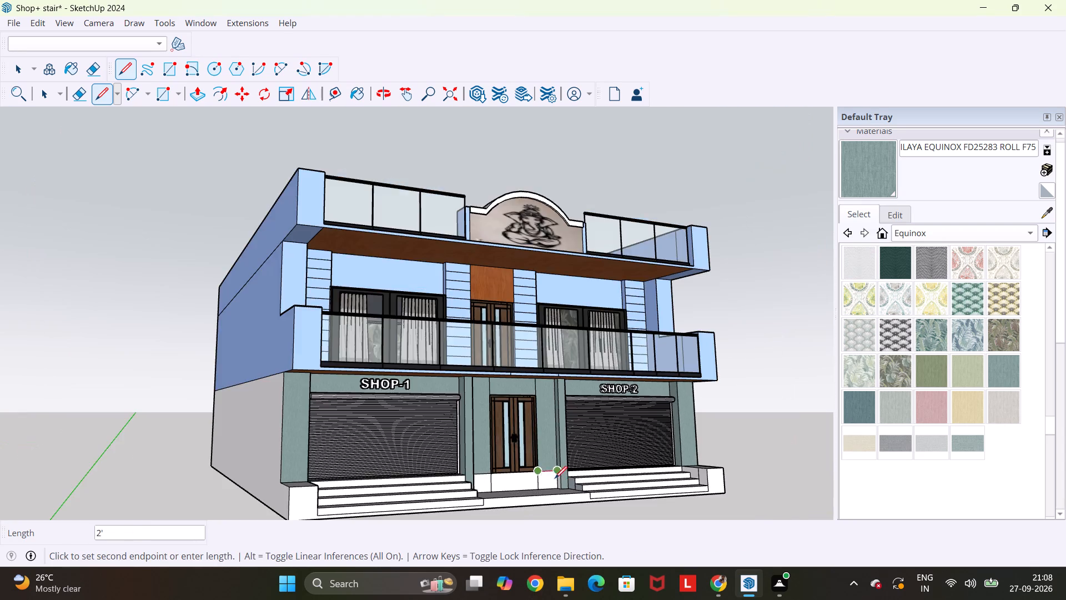
pyautogui.scroll(11, 561, 488)
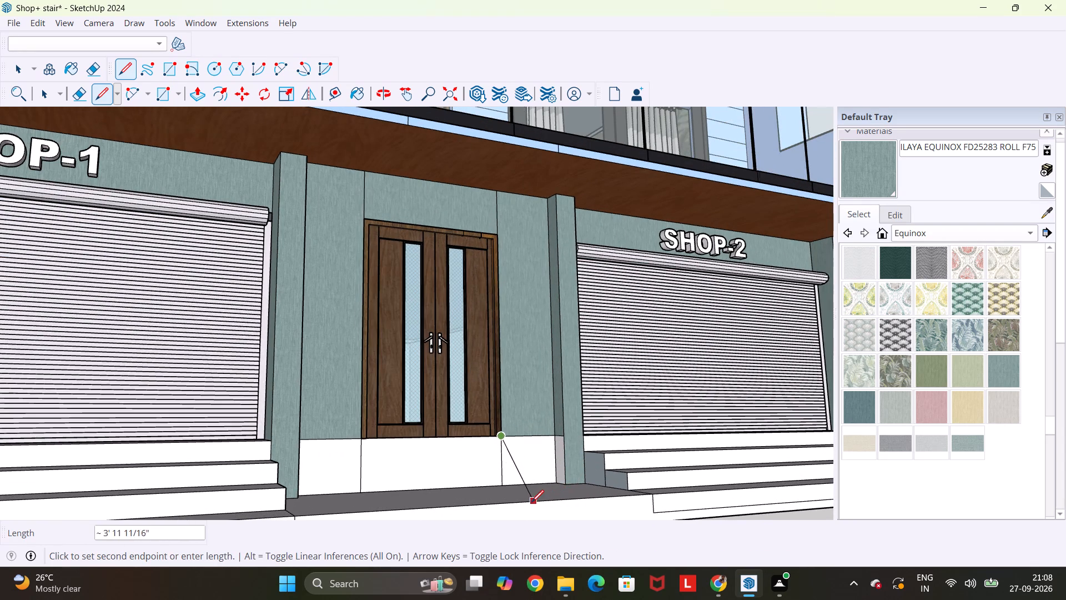
pyautogui.moveTo(562, 497); pyautogui.dragTo(619, 506, button='middle')
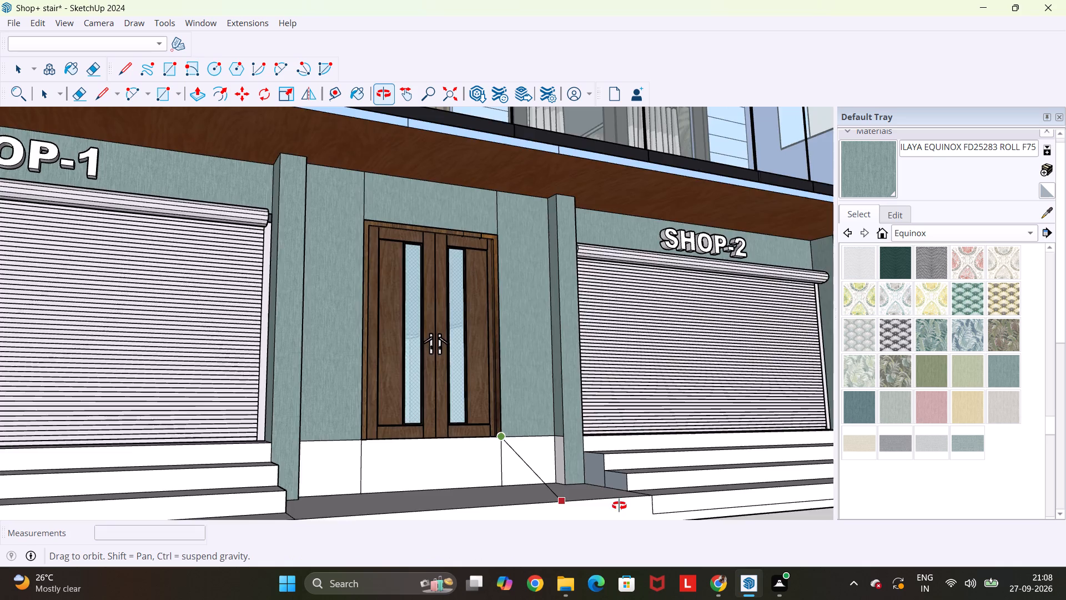
pyautogui.moveTo(619, 506); pyautogui.dragTo(793, 503, button='middle')
pyautogui.scroll(3, 607, 477)
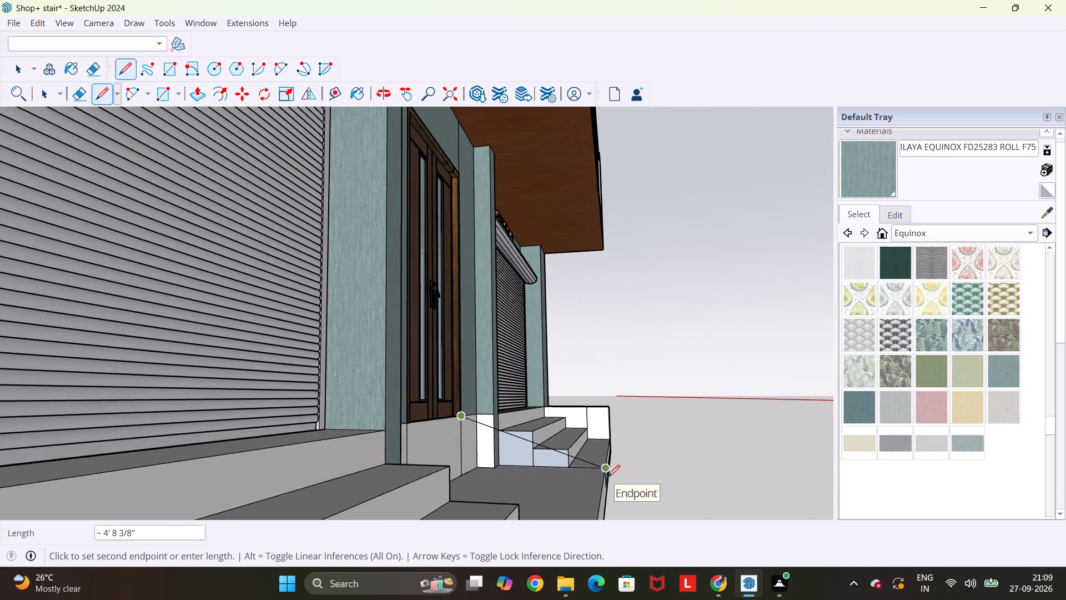
pyautogui.scroll(3, 607, 477)
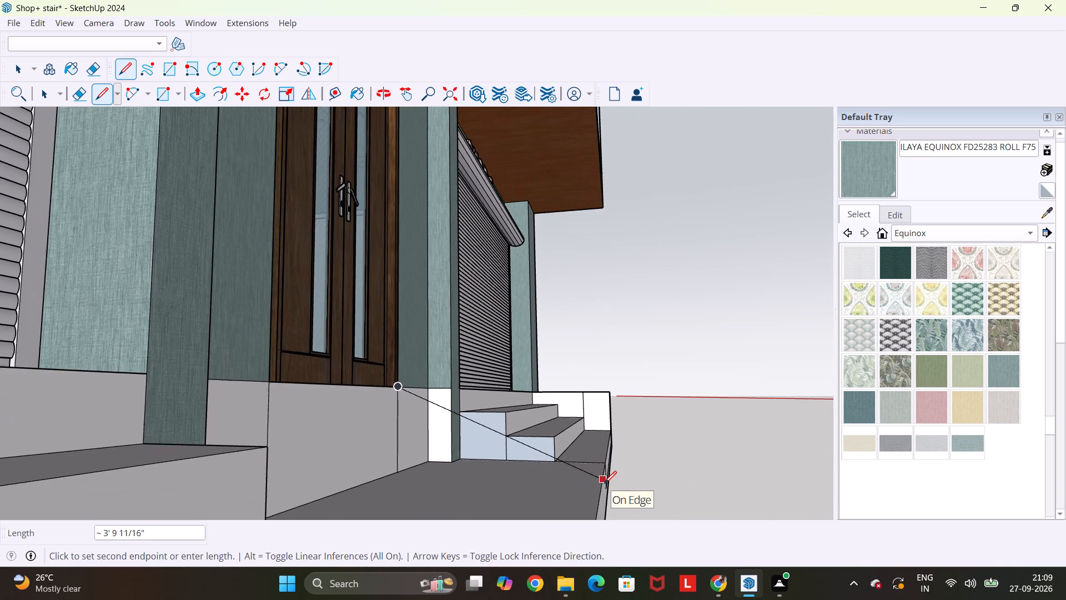
pyautogui.scroll(2, 604, 483)
pyautogui.click(604, 483)
pyautogui.scroll(-5, 604, 483)
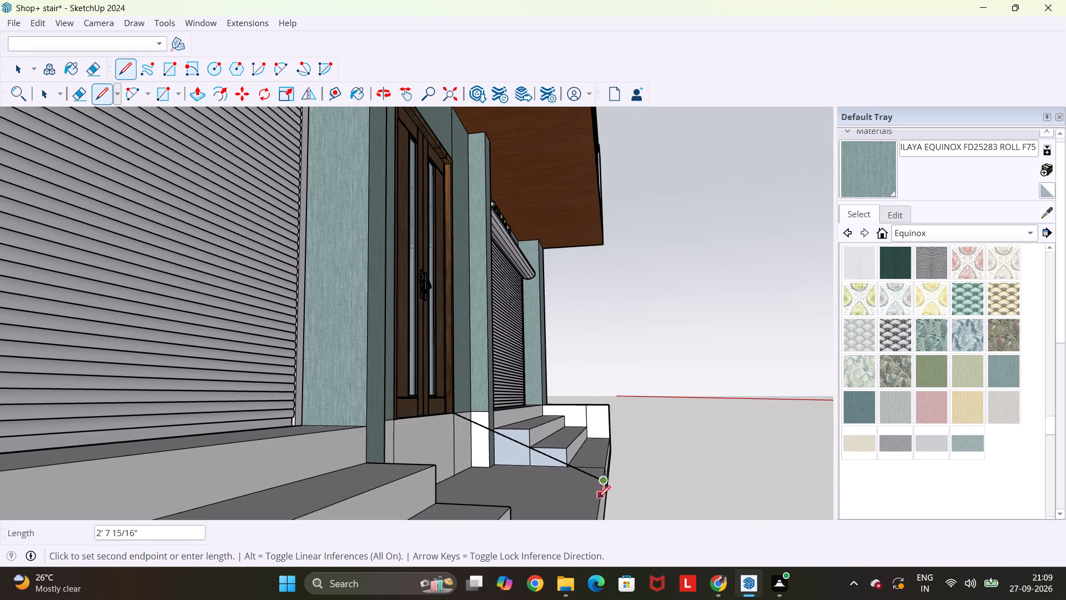
pyautogui.scroll(-6, 598, 498)
pyautogui.moveTo(598, 498); pyautogui.dragTo(401, 488, button='middle')
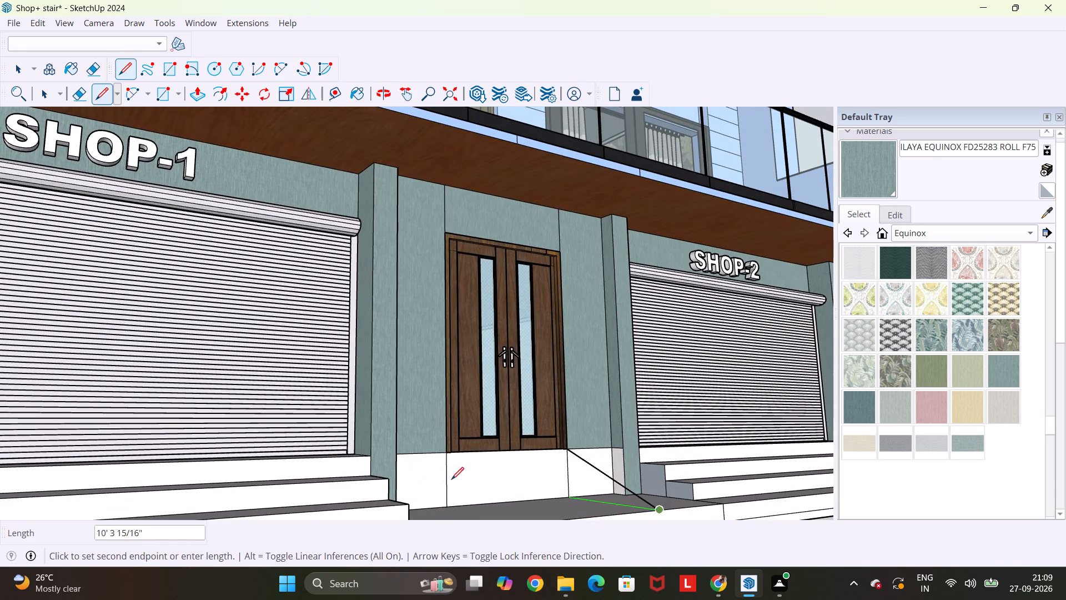
pyautogui.press('Escape')
# Draw a matching sloping line from the door's bottom corner on the SHOP-1 side to the landing's front edge, and close the ramp outline.
pyautogui.click(446, 453)
pyautogui.scroll(-5, 446, 453)
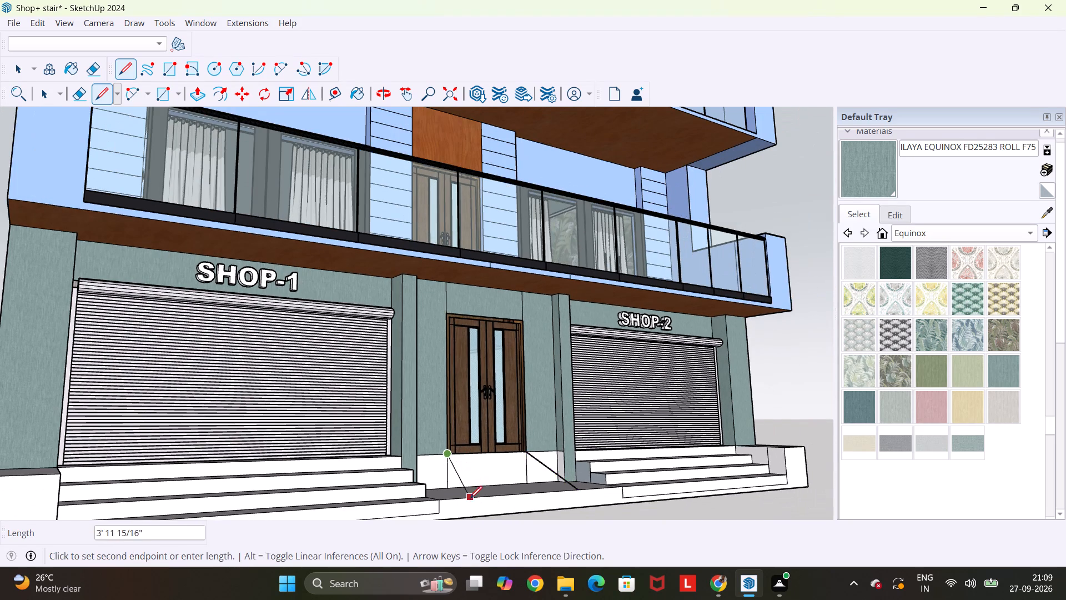
pyautogui.scroll(1, 470, 500)
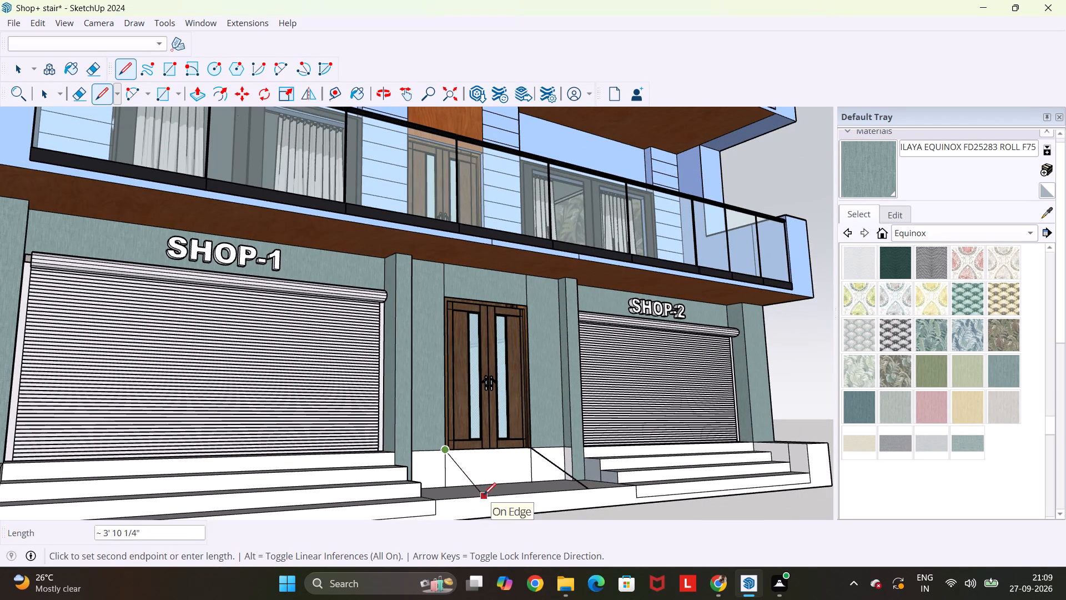
pyautogui.moveTo(485, 499); pyautogui.dragTo(626, 519, button='middle')
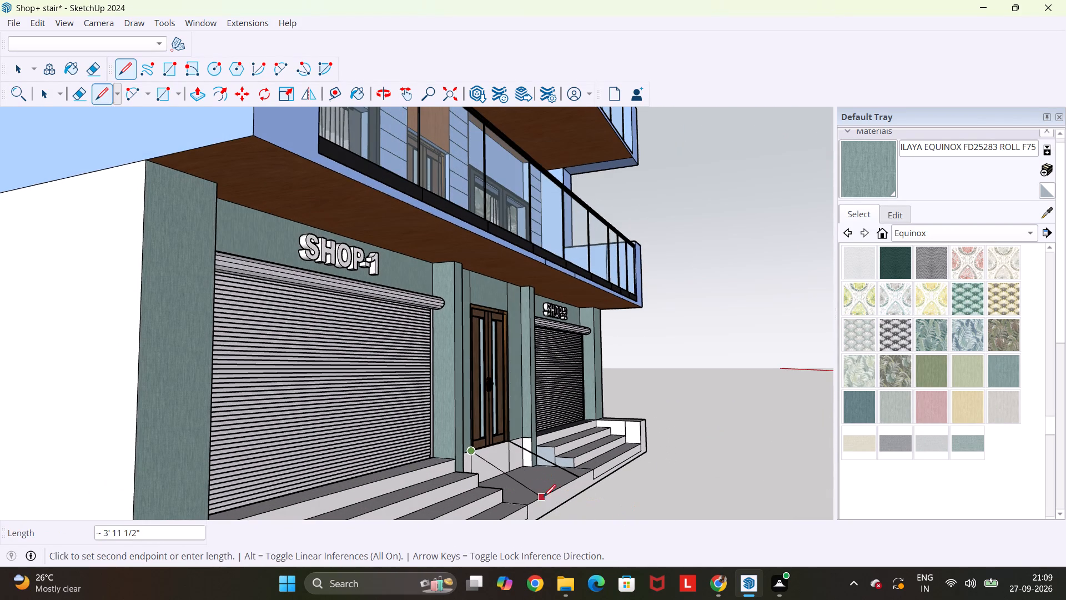
pyautogui.click(549, 497)
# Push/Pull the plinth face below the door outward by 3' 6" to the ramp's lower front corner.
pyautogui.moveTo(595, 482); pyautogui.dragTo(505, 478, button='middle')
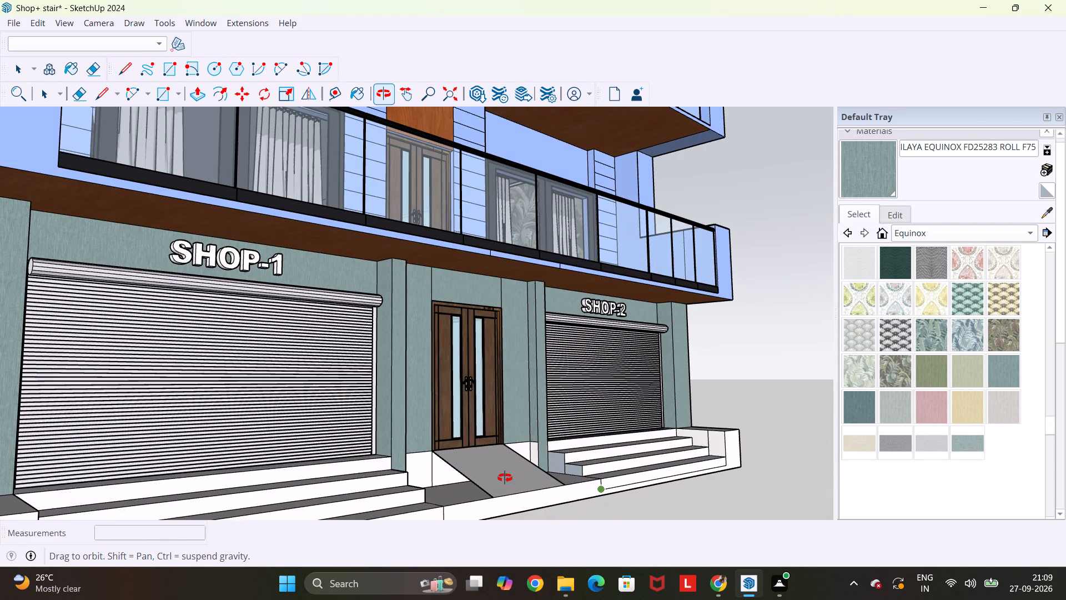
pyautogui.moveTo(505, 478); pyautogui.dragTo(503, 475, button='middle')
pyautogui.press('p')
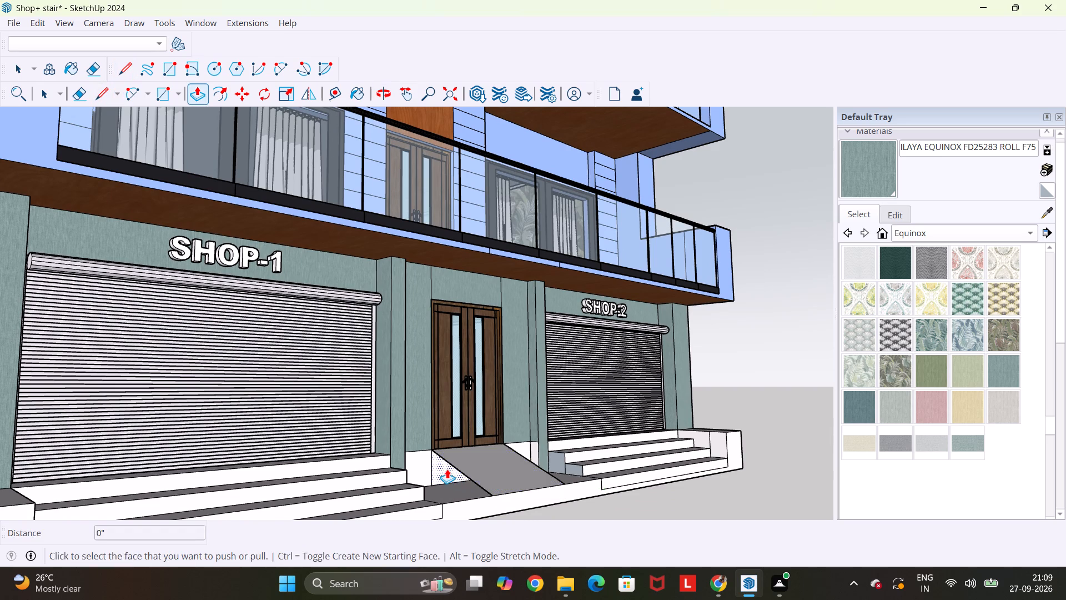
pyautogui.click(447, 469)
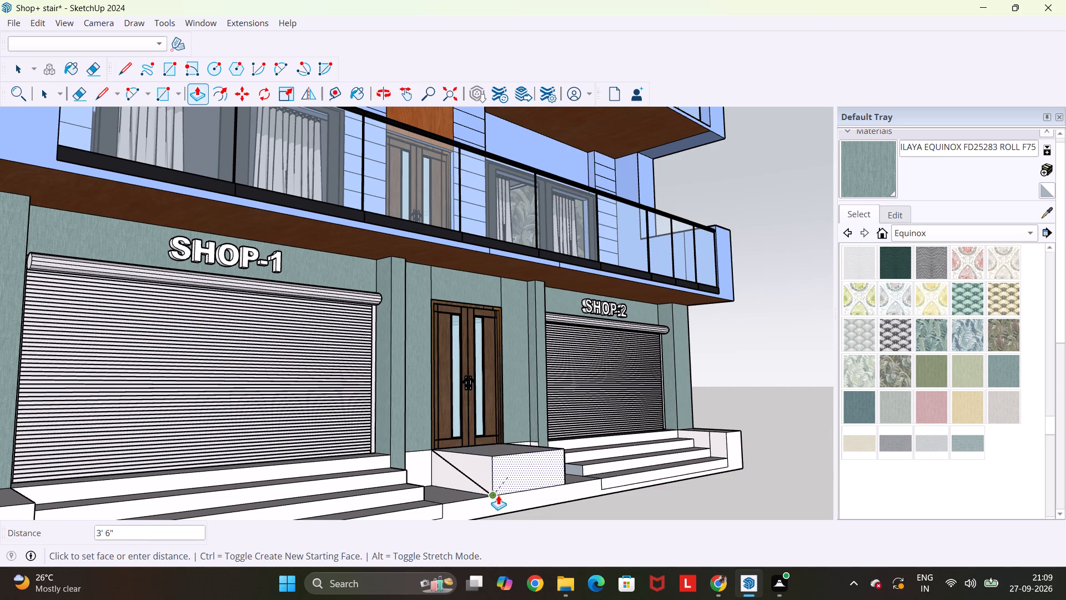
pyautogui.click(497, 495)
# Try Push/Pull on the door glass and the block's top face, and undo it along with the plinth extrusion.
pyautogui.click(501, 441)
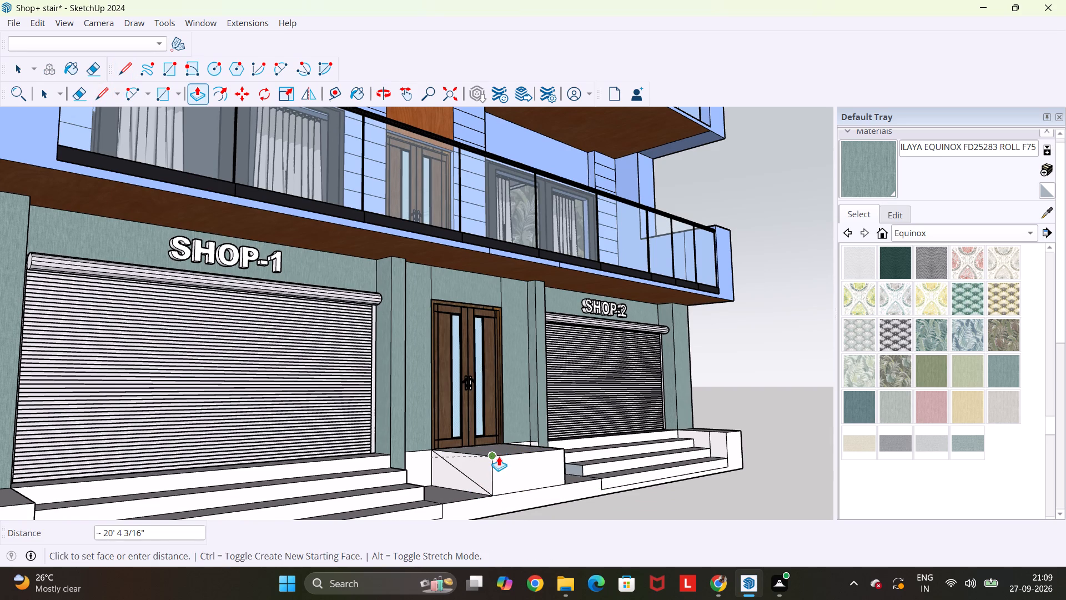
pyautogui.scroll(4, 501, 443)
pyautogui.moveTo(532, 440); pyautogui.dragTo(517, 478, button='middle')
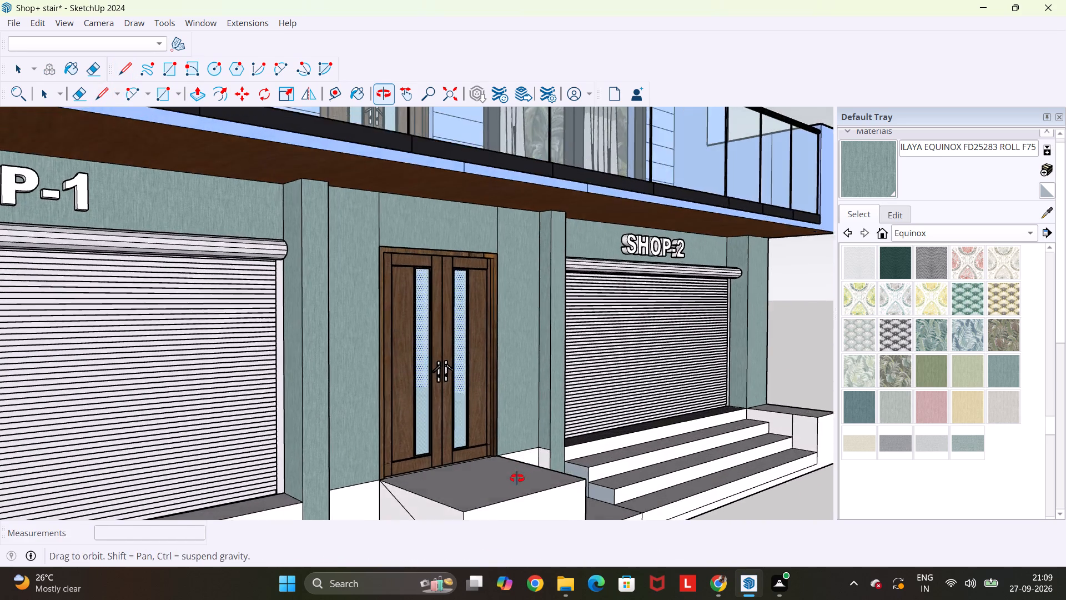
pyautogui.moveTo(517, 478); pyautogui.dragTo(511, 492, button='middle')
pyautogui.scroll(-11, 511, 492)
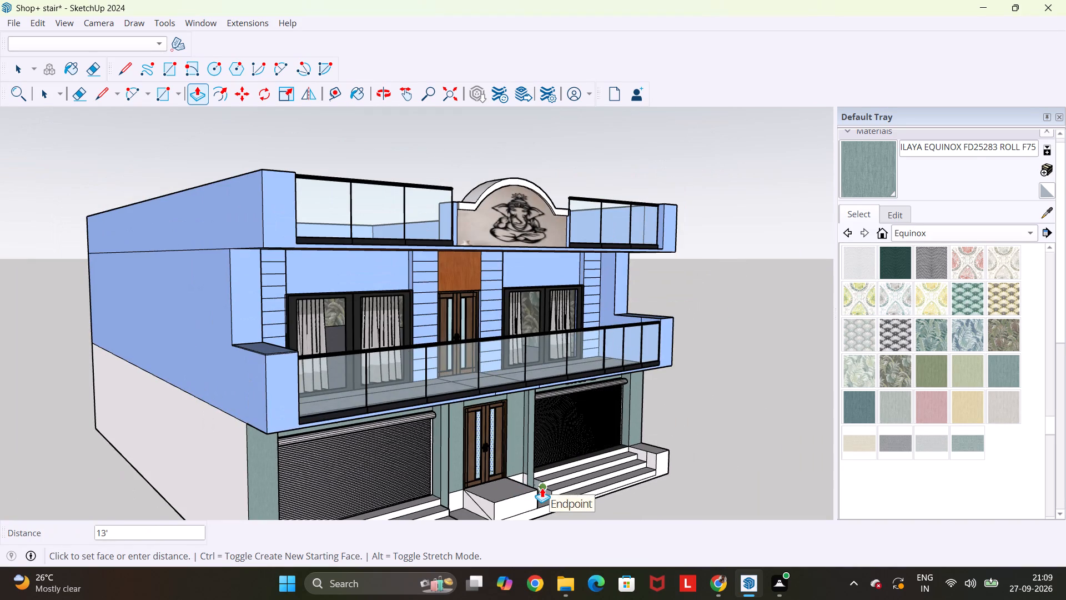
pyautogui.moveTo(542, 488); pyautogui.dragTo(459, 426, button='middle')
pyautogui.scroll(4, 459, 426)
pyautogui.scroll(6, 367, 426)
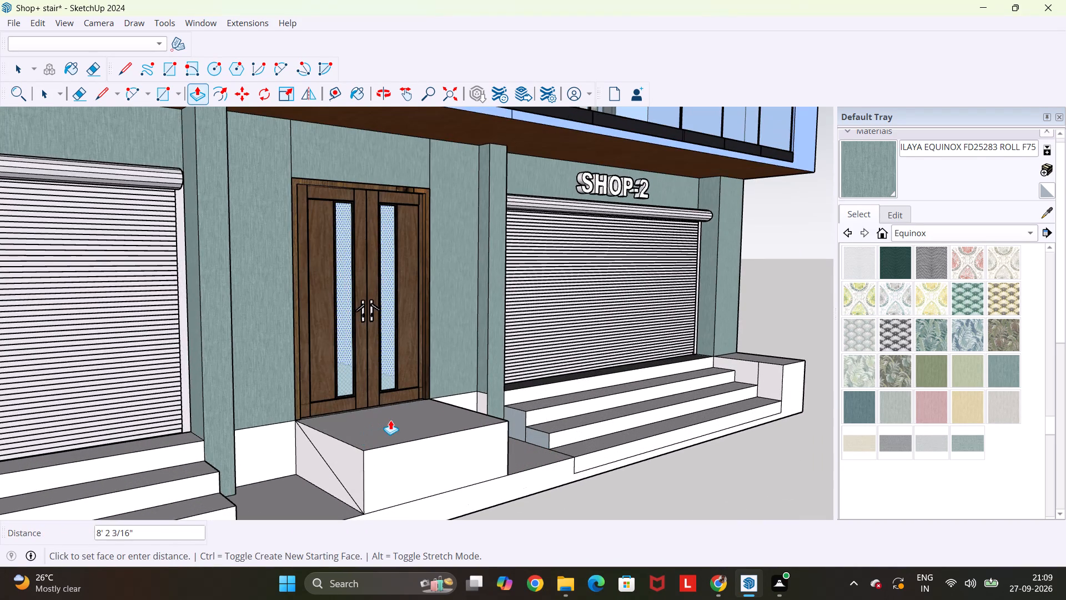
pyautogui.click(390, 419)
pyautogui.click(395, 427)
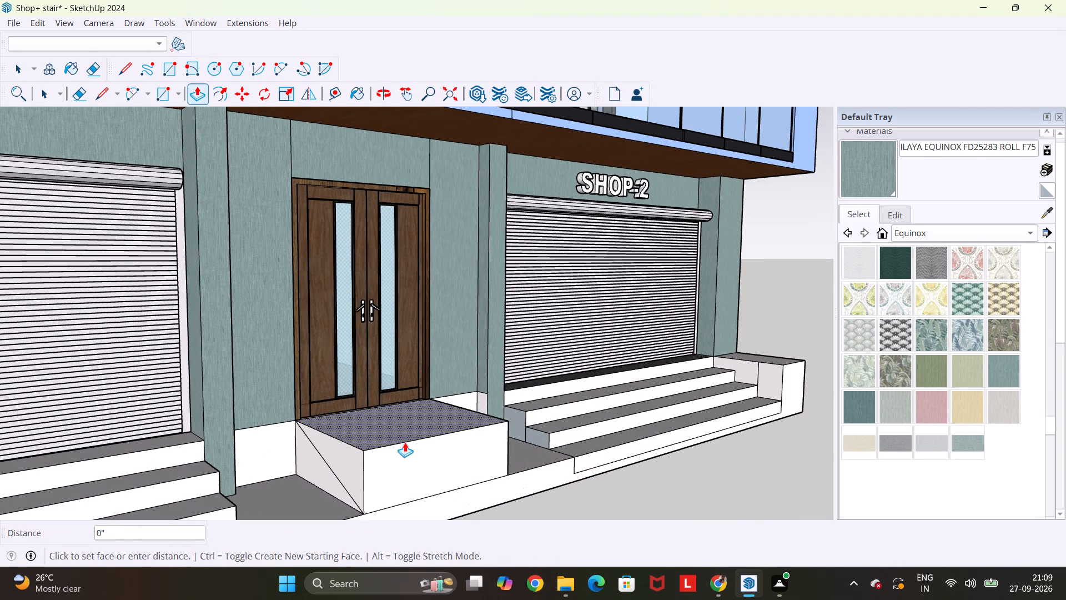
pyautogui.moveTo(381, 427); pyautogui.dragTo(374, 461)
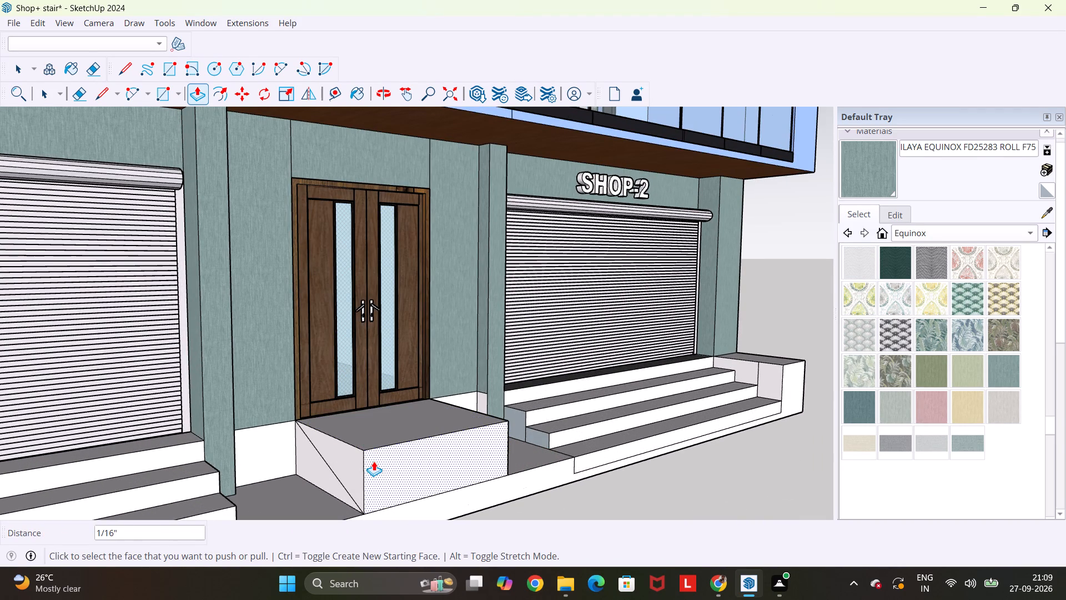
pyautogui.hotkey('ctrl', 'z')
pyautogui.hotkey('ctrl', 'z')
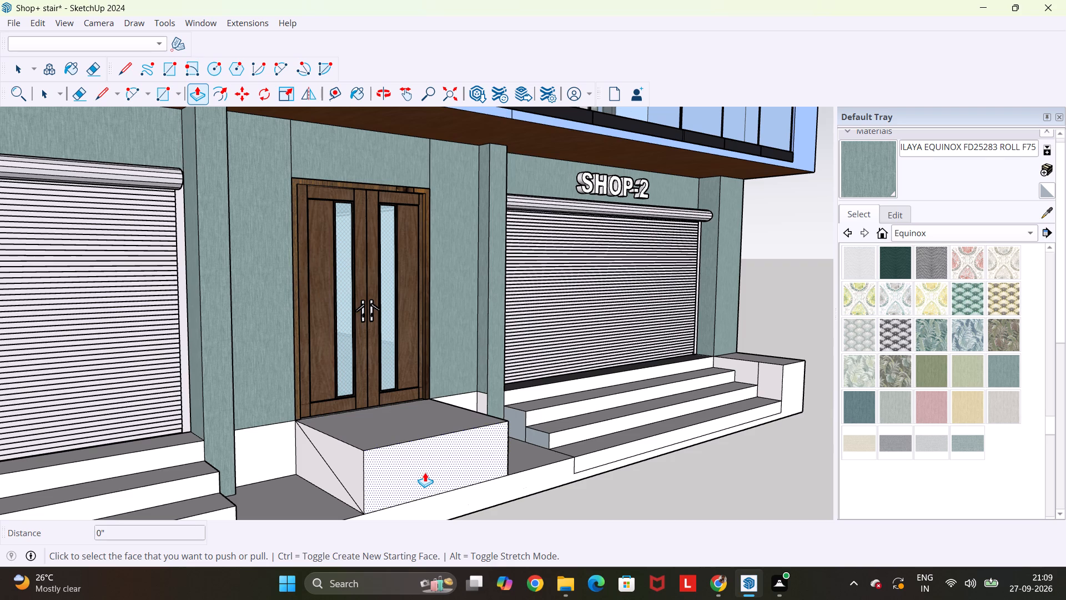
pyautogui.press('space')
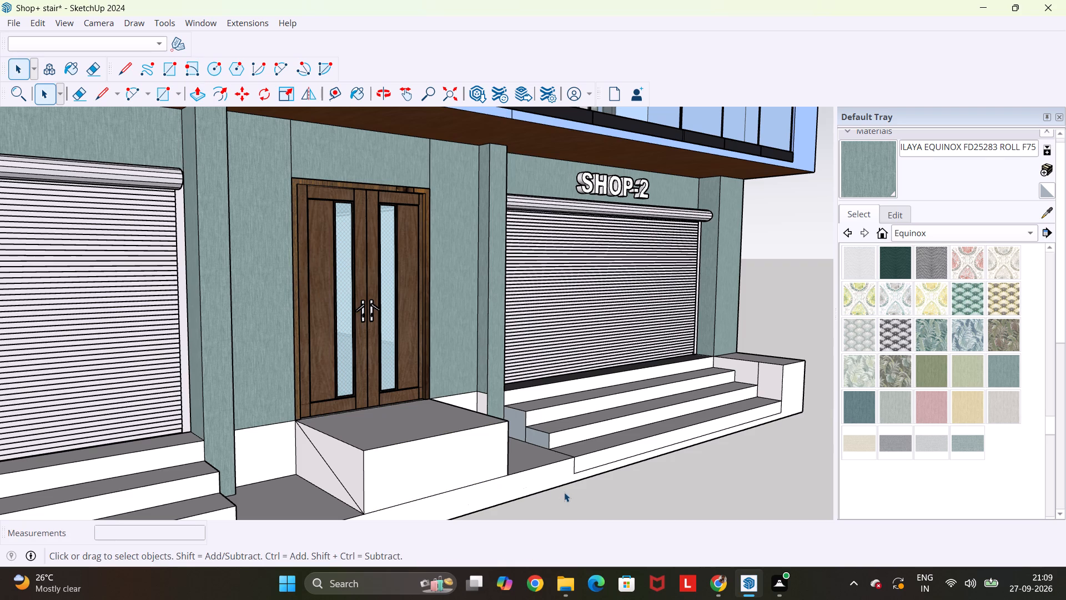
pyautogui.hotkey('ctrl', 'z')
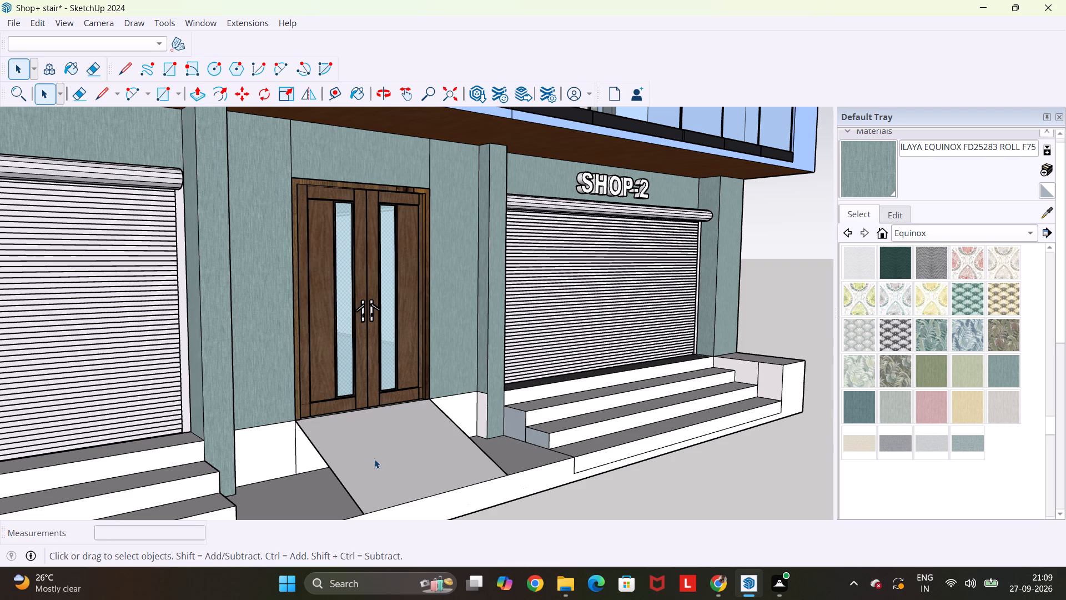
# Close the ramp's triangular side facing SHOP-1 with a 3' 6" line along the landing.
pyautogui.press('l')
pyautogui.click(299, 478)
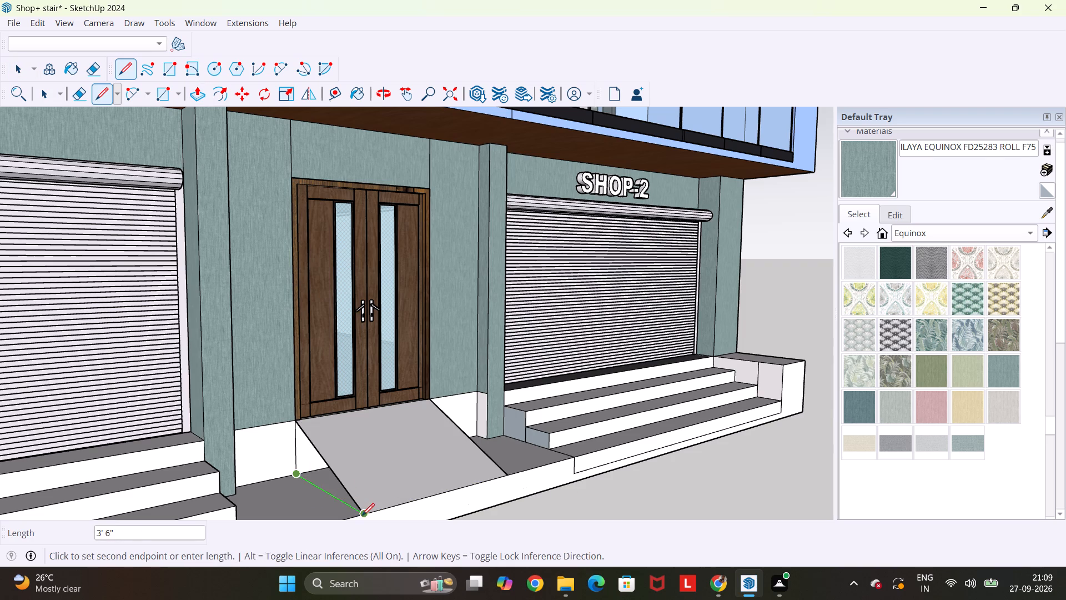
pyautogui.click(362, 516)
# Push/Pull the ramp's triangular side face on the SHOP-1 side about 4' 7 3/16" across to the opposite sloping edge.
pyautogui.press('p')
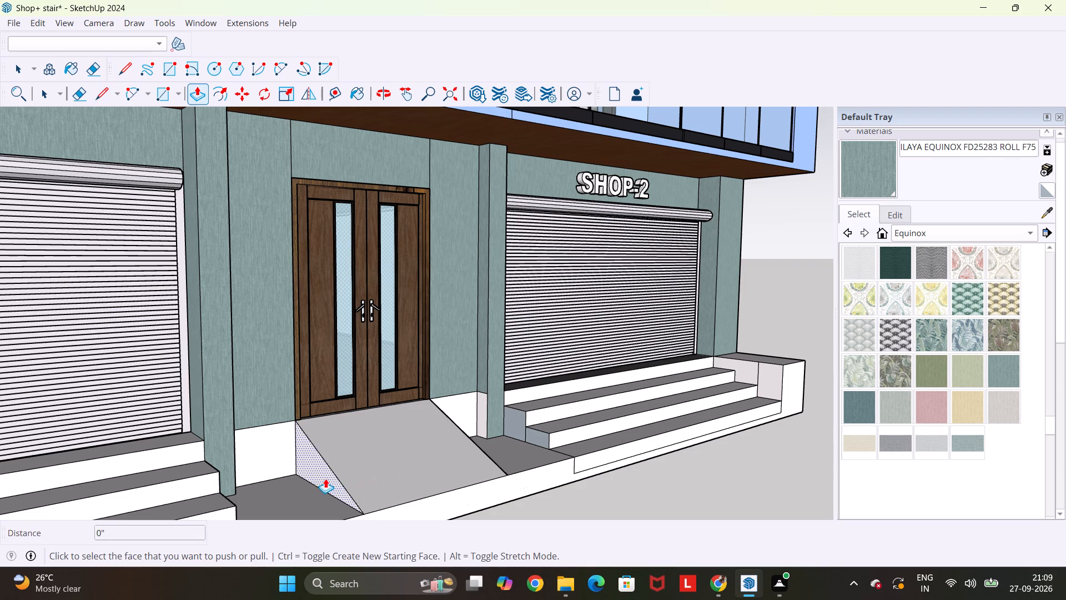
pyautogui.click(325, 478)
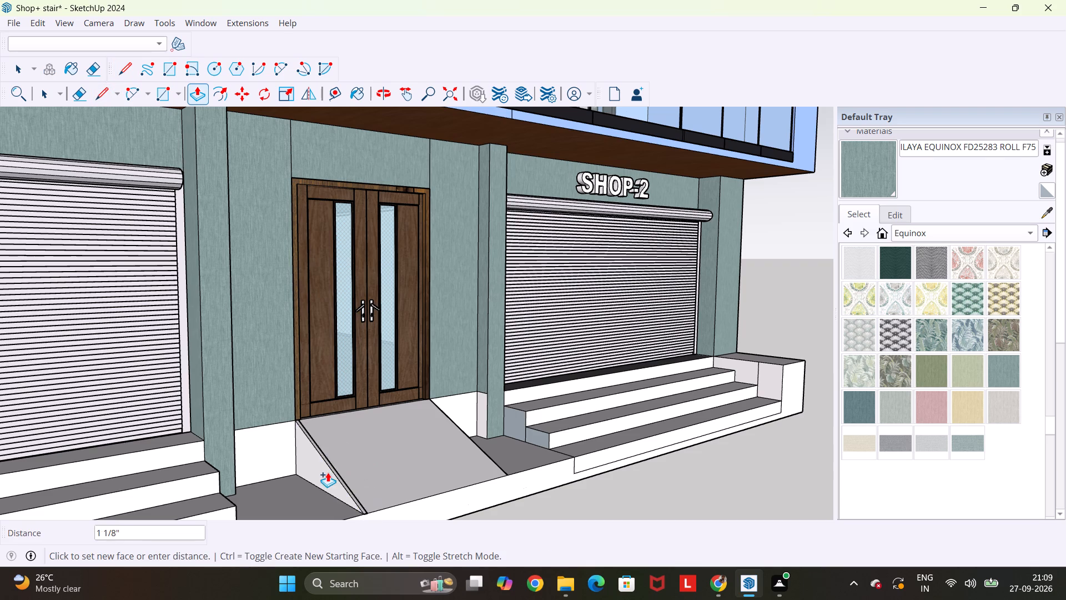
pyautogui.moveTo(469, 449); pyautogui.dragTo(253, 429, button='middle')
pyautogui.scroll(7, 330, 458)
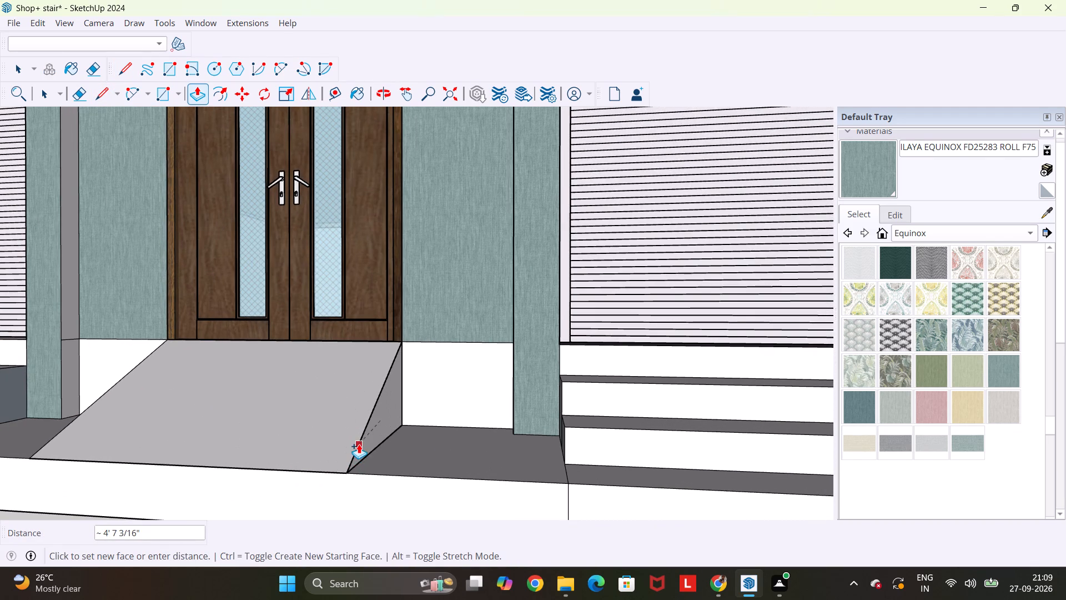
pyautogui.click(359, 444)
pyautogui.scroll(-10, 359, 444)
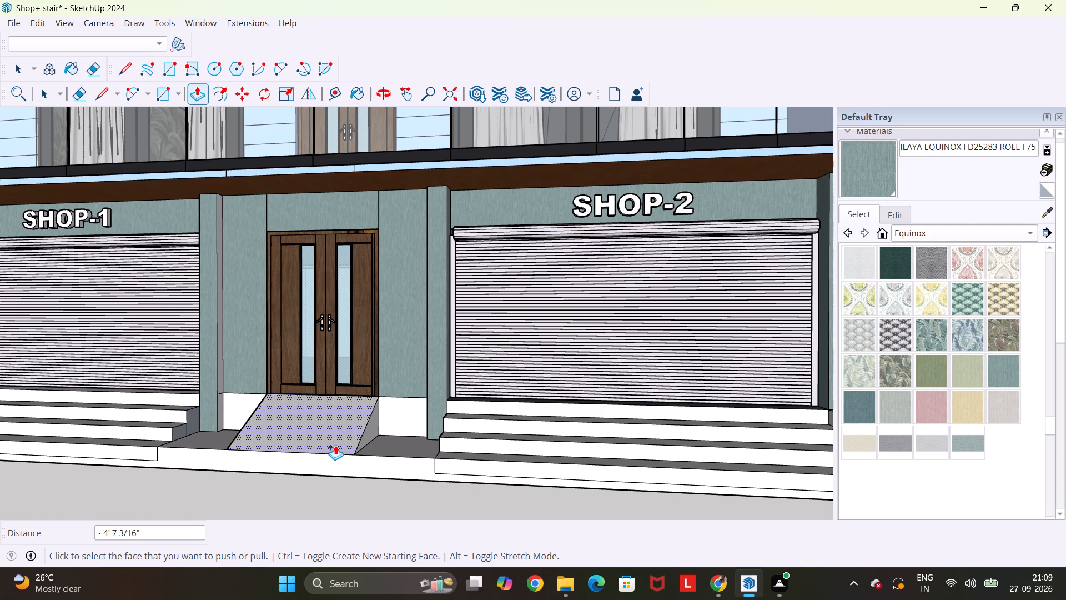
pyautogui.press('Escape')
pyautogui.press('space')
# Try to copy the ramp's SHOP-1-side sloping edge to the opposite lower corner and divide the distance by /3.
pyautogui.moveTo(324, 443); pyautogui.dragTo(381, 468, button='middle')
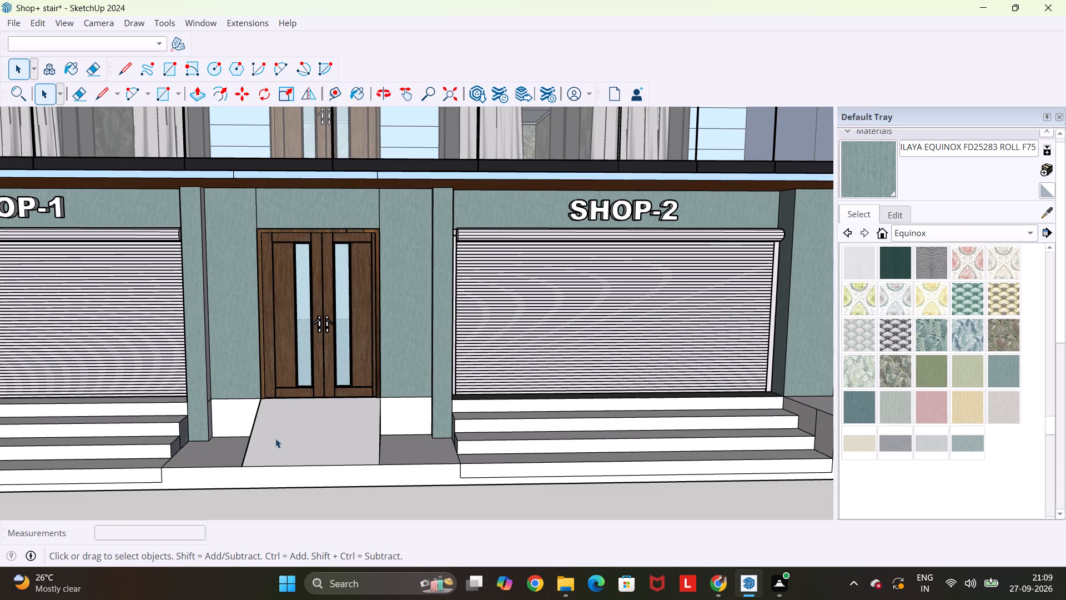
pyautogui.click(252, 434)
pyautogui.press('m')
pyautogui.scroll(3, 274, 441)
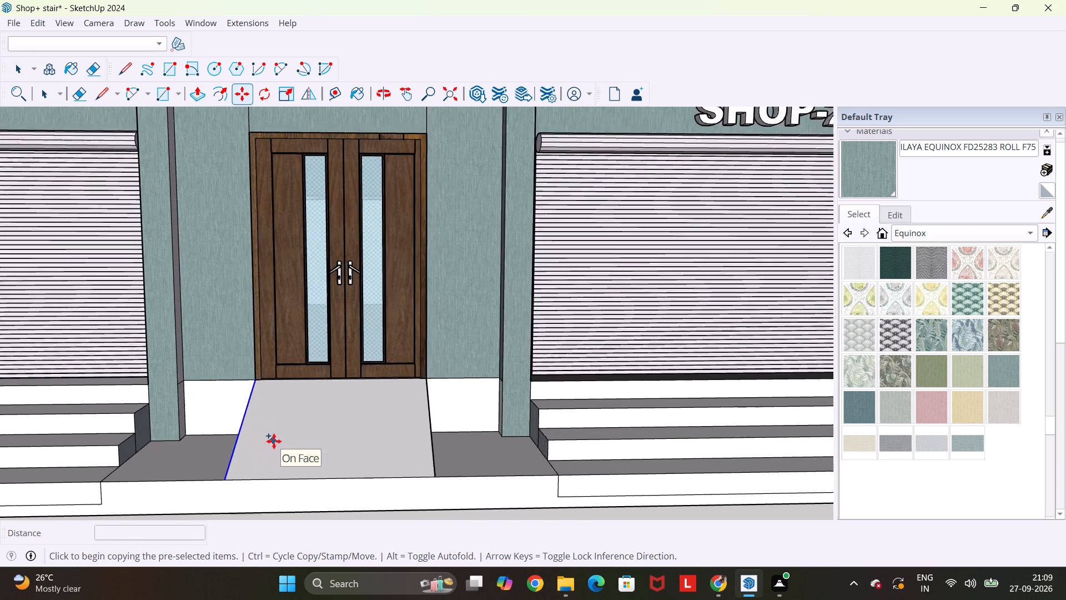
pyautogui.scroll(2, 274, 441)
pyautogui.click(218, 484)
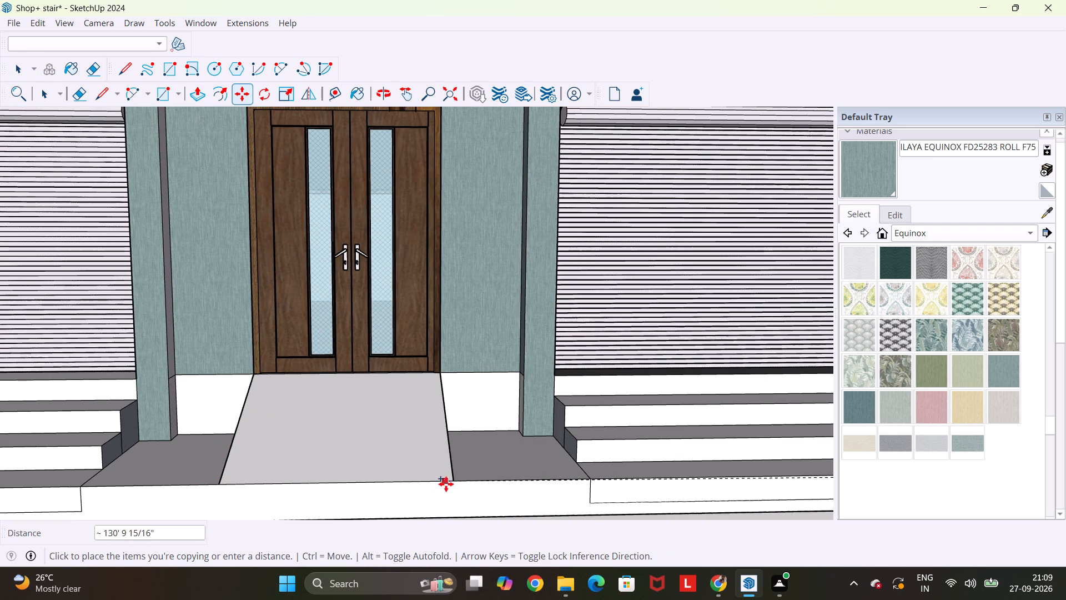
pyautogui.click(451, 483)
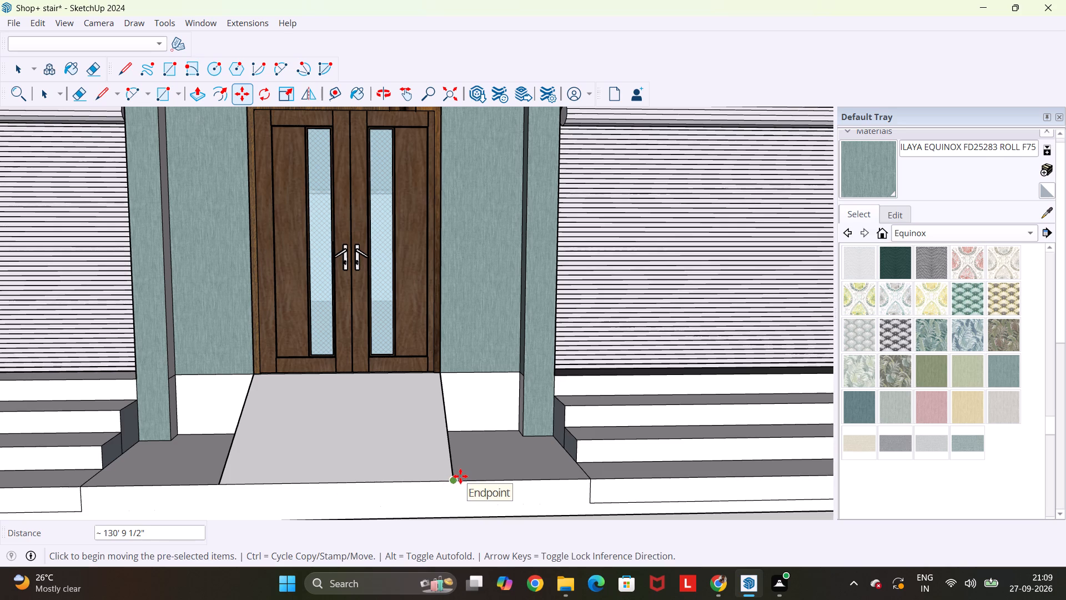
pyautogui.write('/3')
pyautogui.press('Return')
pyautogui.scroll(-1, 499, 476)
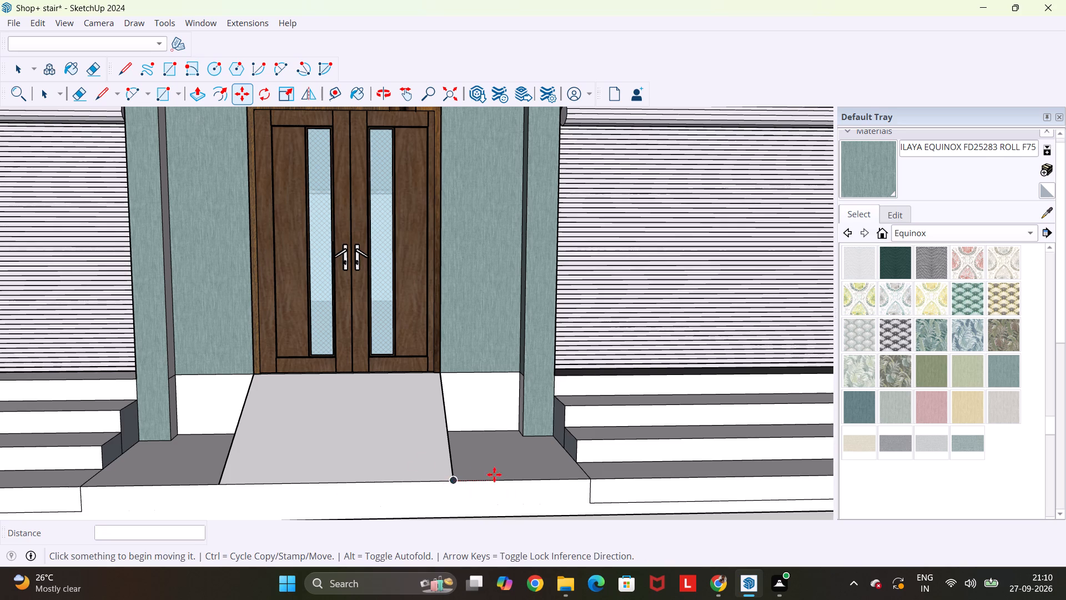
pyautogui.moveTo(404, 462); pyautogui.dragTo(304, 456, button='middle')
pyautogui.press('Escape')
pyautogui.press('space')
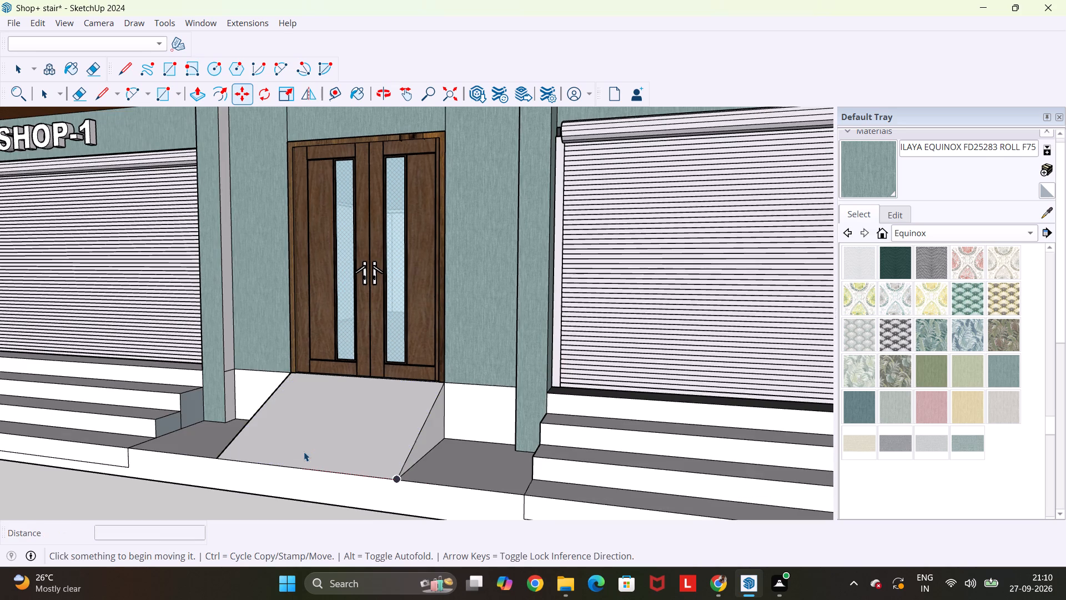
# Copy the ramp's SHOP-1-side sloping edge about 4' 7 3/16" to the SHOP-2 side and divide the spacing by /3.
pyautogui.scroll(4, 280, 441)
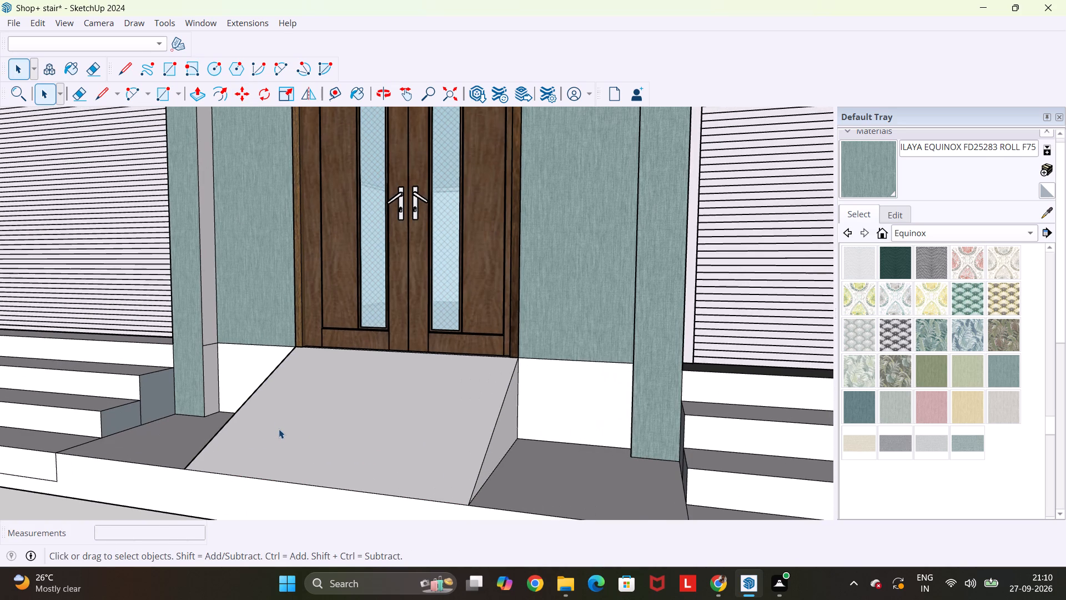
pyautogui.scroll(4, 279, 427)
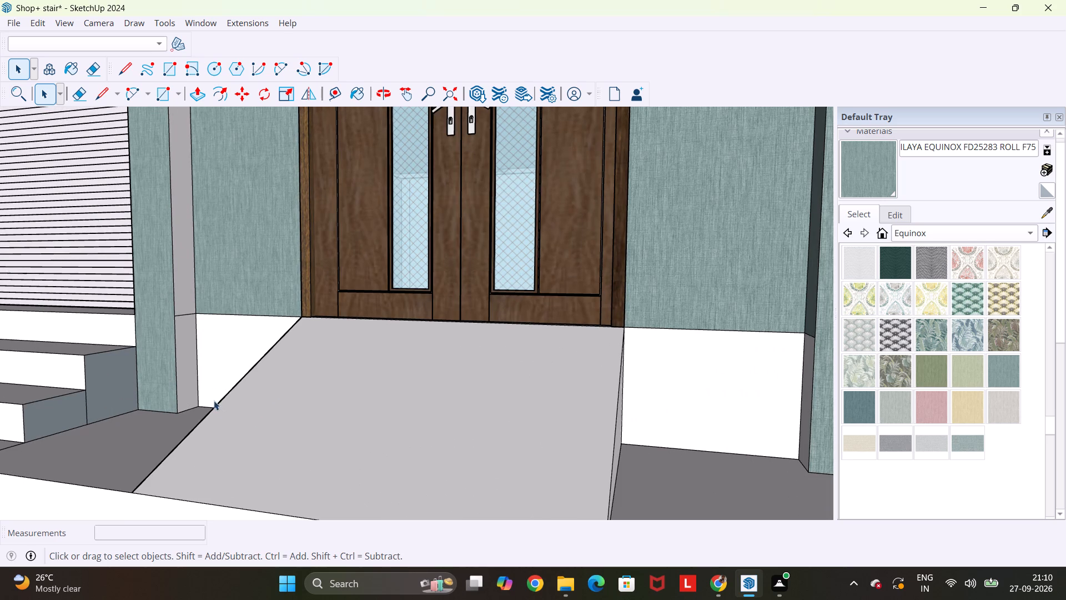
pyautogui.click(218, 405)
pyautogui.press('m')
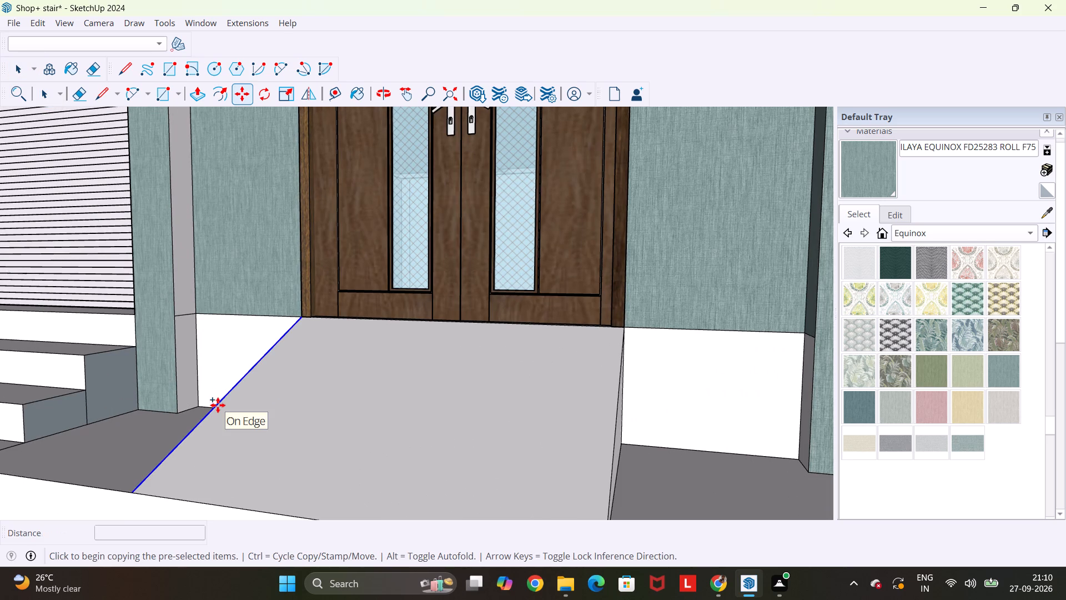
pyautogui.click(133, 492)
pyautogui.scroll(-12, 133, 492)
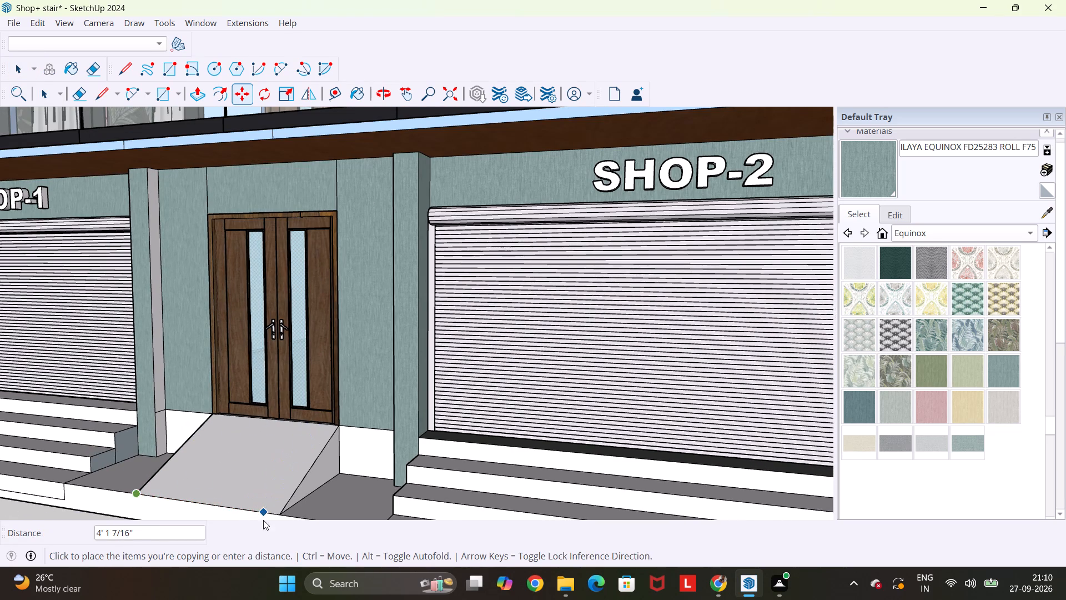
pyautogui.click(277, 516)
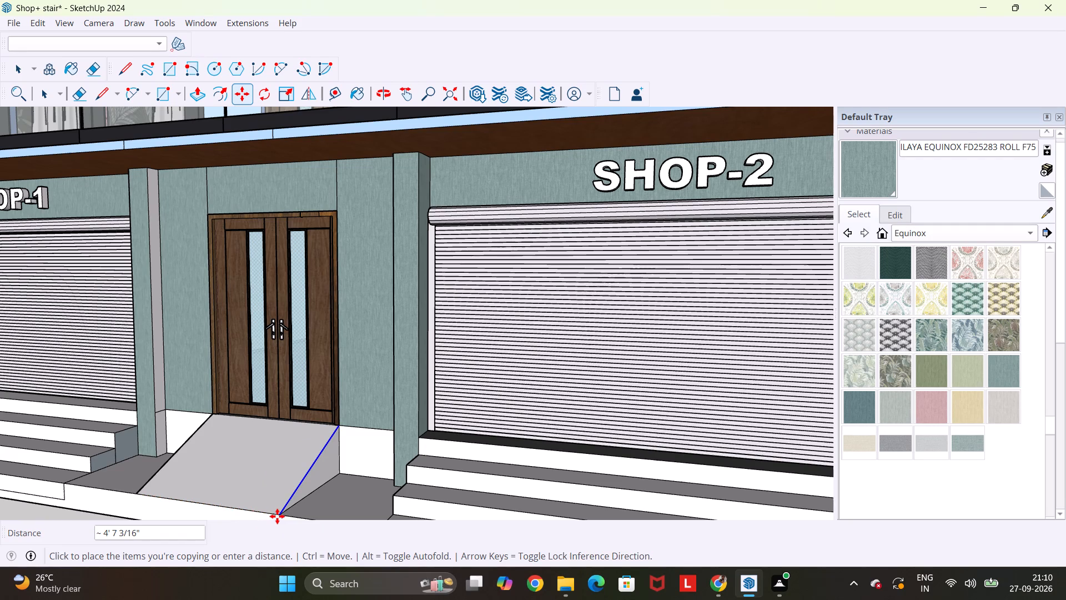
pyautogui.write('/3')
pyautogui.press('Return')
pyautogui.press('Return')
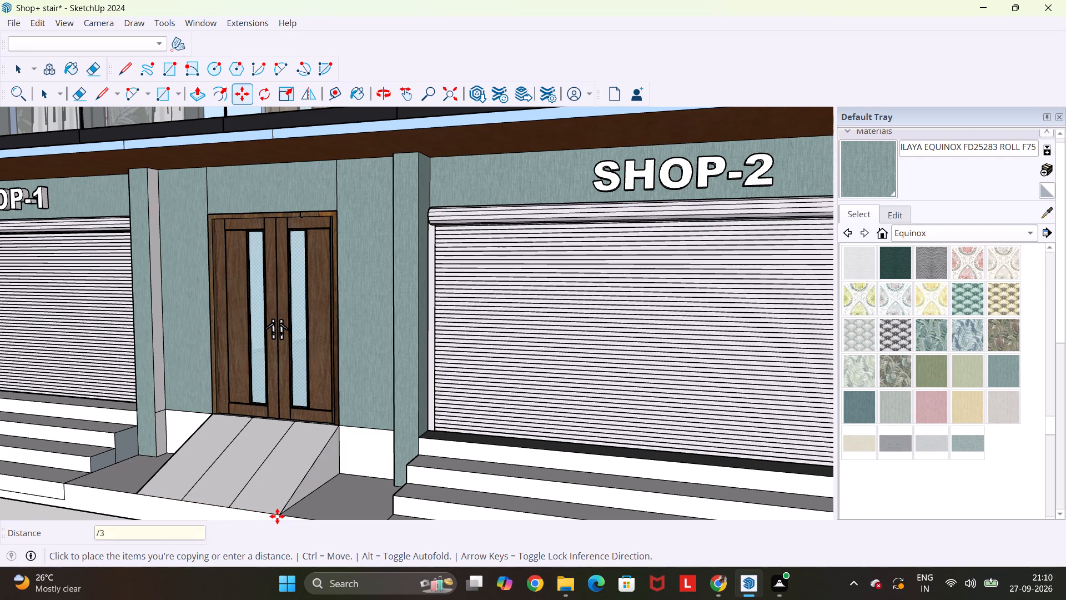
pyautogui.press('Escape')
pyautogui.press('space')
# Copy the ramp's three bottom edge segments about 3' 9 11/16" up the slope to the door and divide the spacing by /10.
pyautogui.moveTo(253, 497); pyautogui.dragTo(287, 500, button='middle')
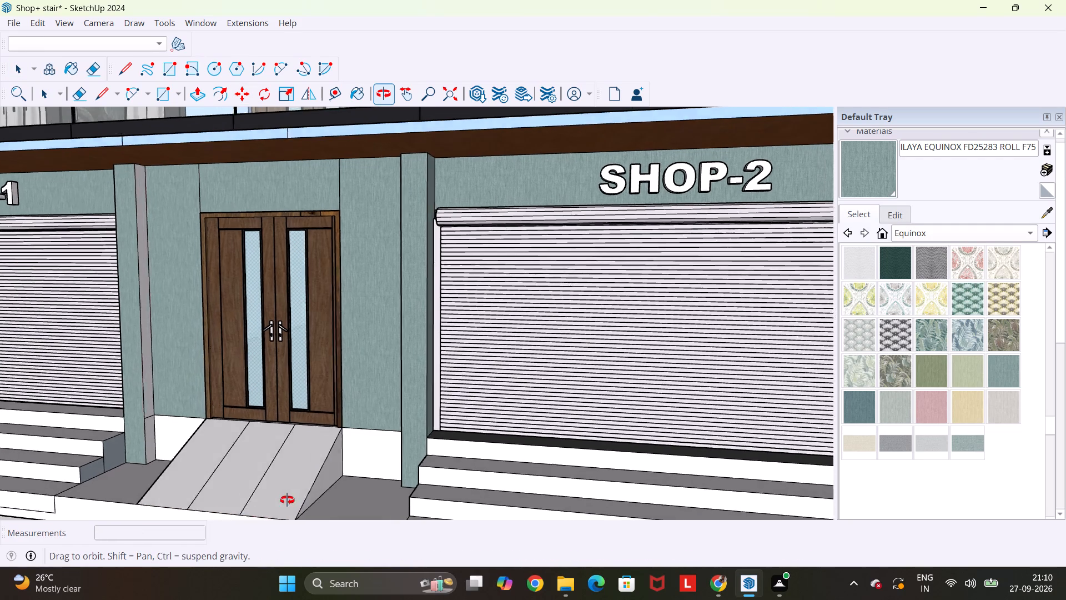
pyautogui.moveTo(287, 500); pyautogui.dragTo(315, 501, button='middle')
pyautogui.scroll(4, 297, 489)
pyautogui.scroll(-4, 291, 482)
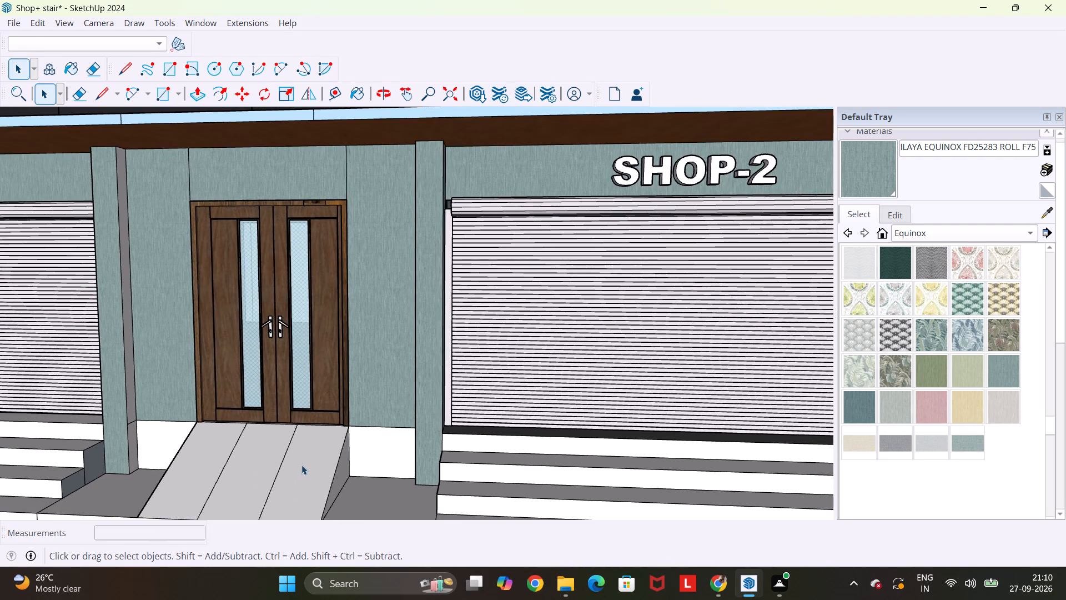
pyautogui.scroll(-5, 304, 463)
pyautogui.scroll(4, 273, 500)
pyautogui.click(269, 498)
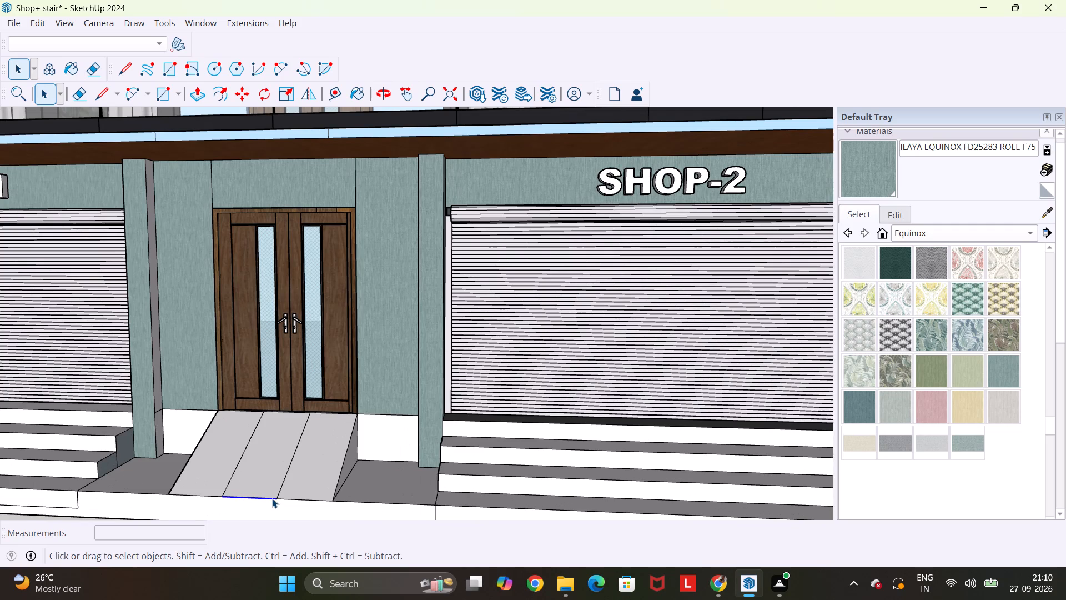
pyautogui.keyDown('shift'); pyautogui.click(294, 498); pyautogui.keyUp('shift')
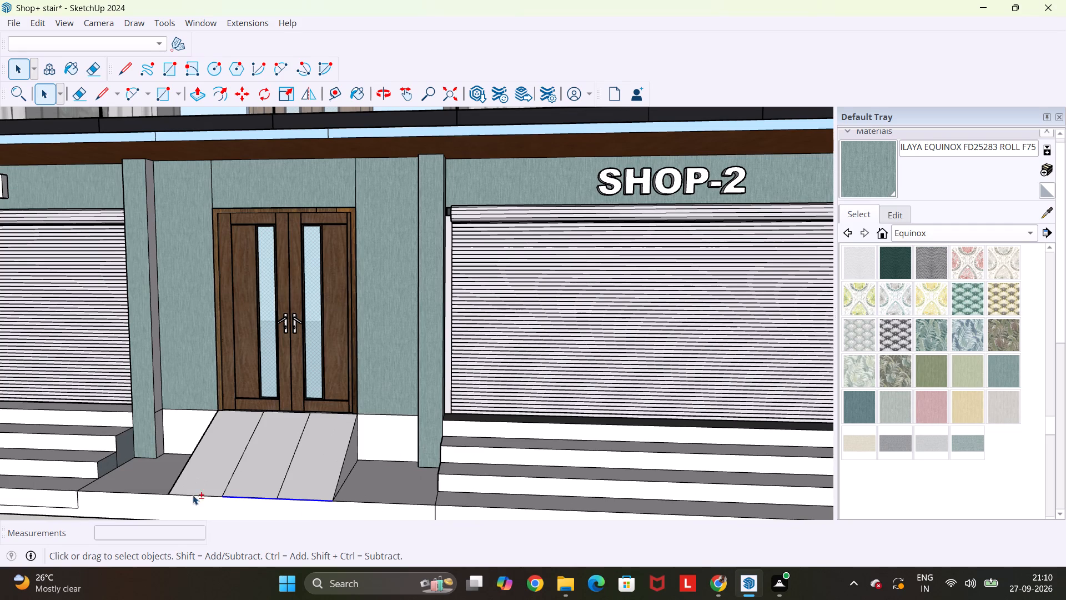
pyautogui.keyDown('shift'); pyautogui.click(204, 493); pyautogui.keyUp('shift')
pyautogui.keyDown('shift'); pyautogui.click(204, 496); pyautogui.keyUp('shift')
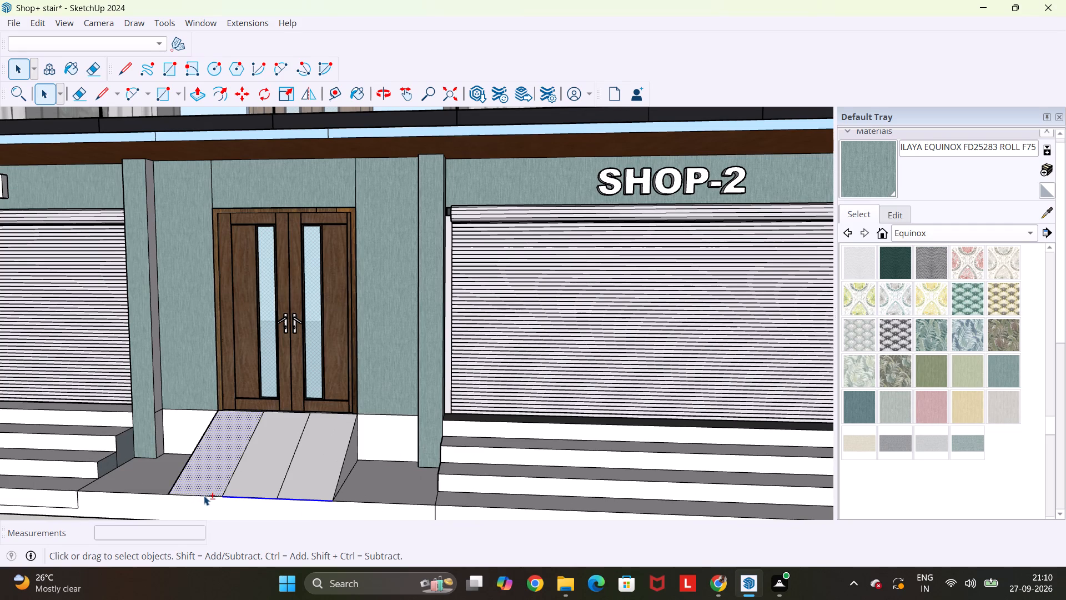
pyautogui.keyDown('shift'); pyautogui.click(210, 481); pyautogui.keyUp('shift')
pyautogui.press('m')
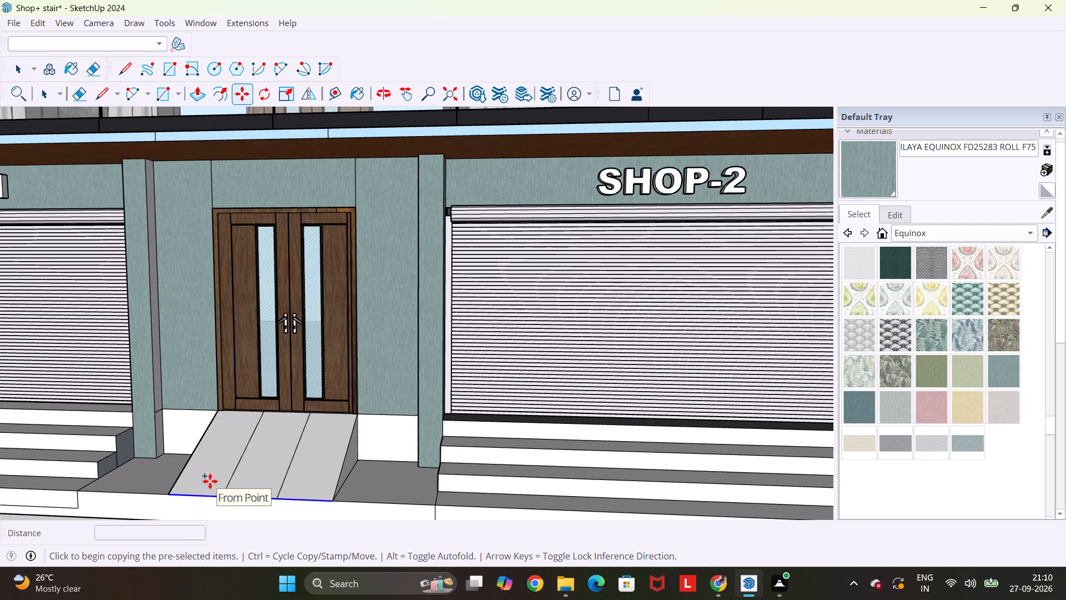
pyautogui.click(334, 500)
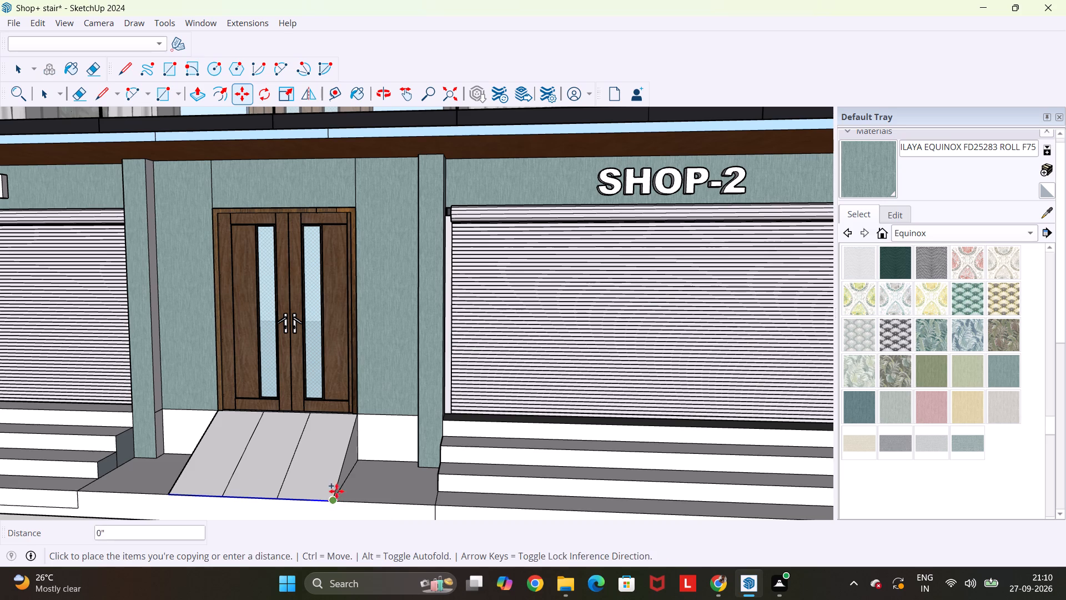
pyautogui.scroll(5, 361, 427)
pyautogui.click(354, 409)
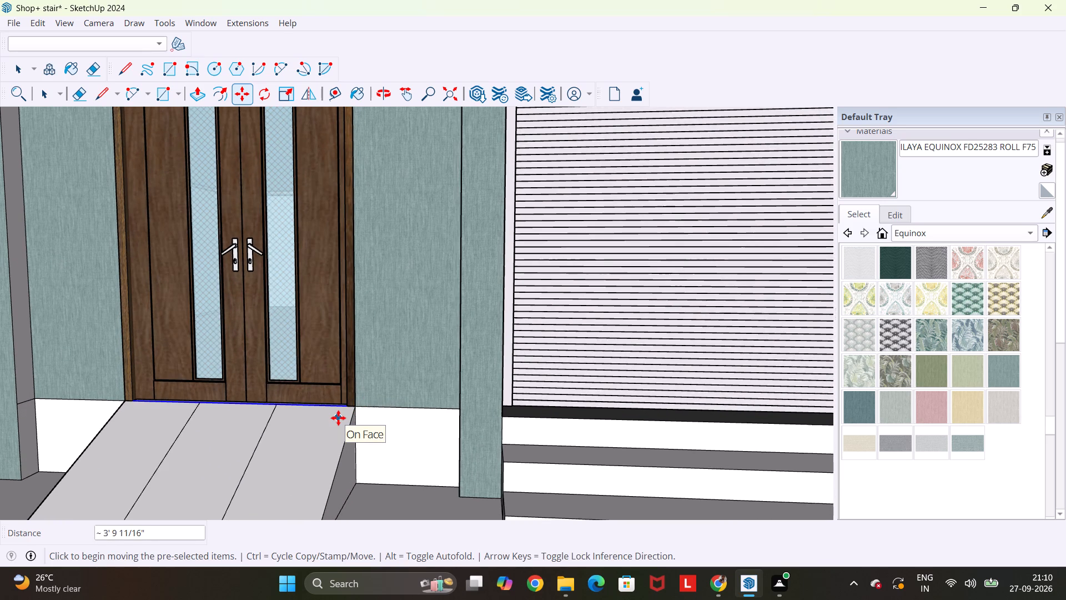
pyautogui.write('/10')
pyautogui.press('Return')
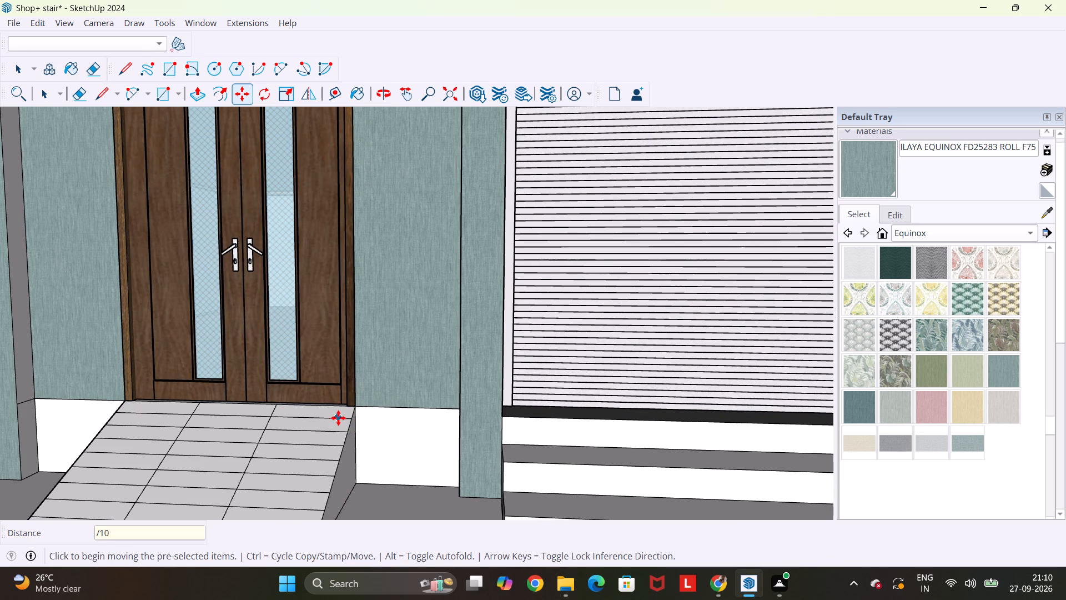
pyautogui.scroll(-10, 342, 413)
pyautogui.press('Escape')
pyautogui.press('space')
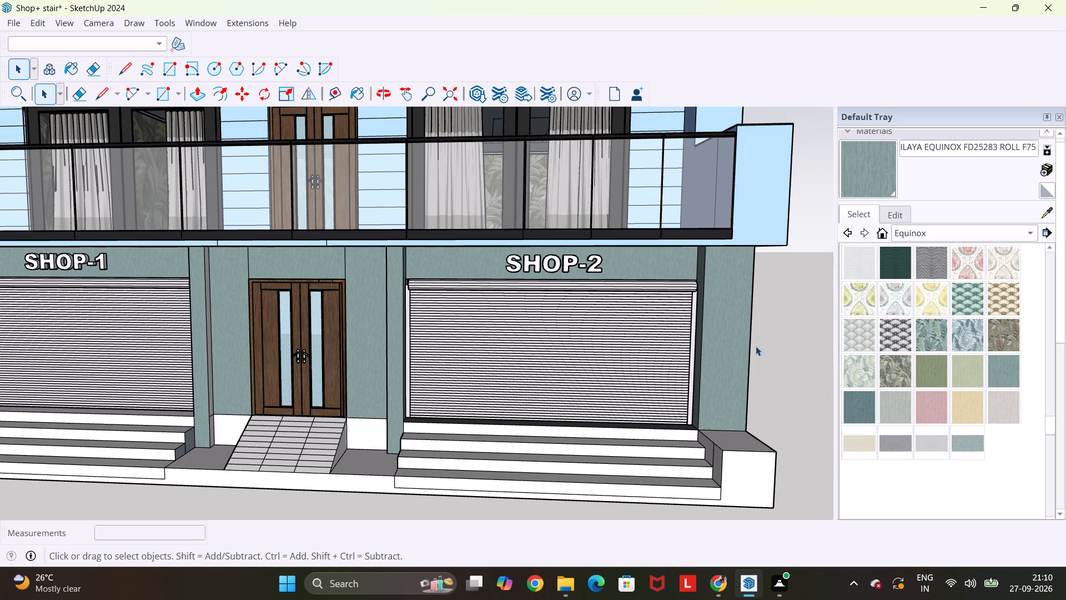
# Paint one ramp tile in the SHOP-1-side column with Wallpaper Stripe from Carpet, Fabrics, Leathers, Textiles and Wallpaper.
pyautogui.click(1018, 238)
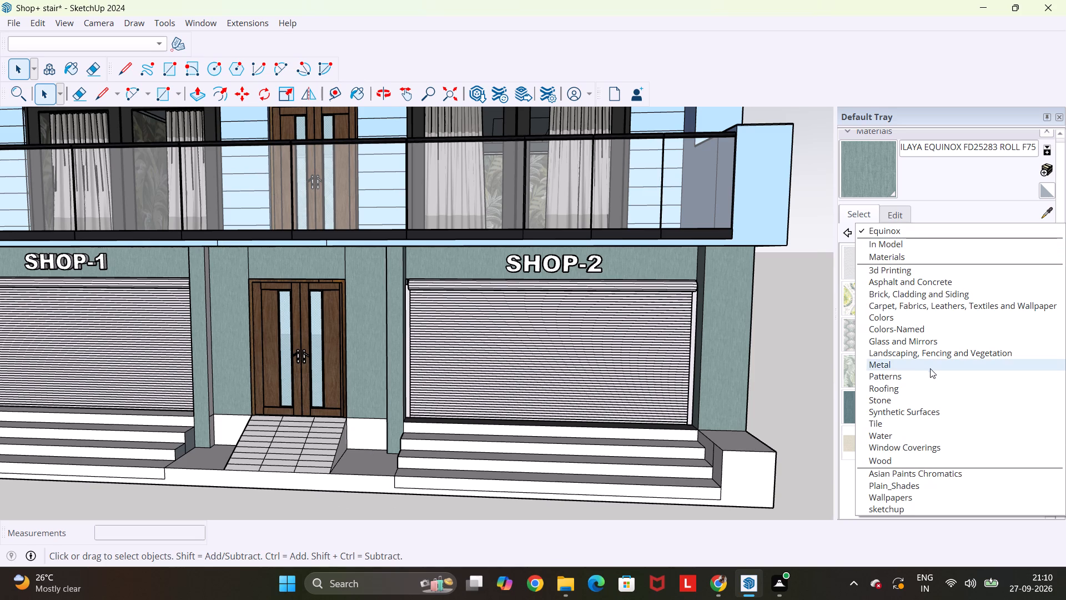
pyautogui.click(929, 304)
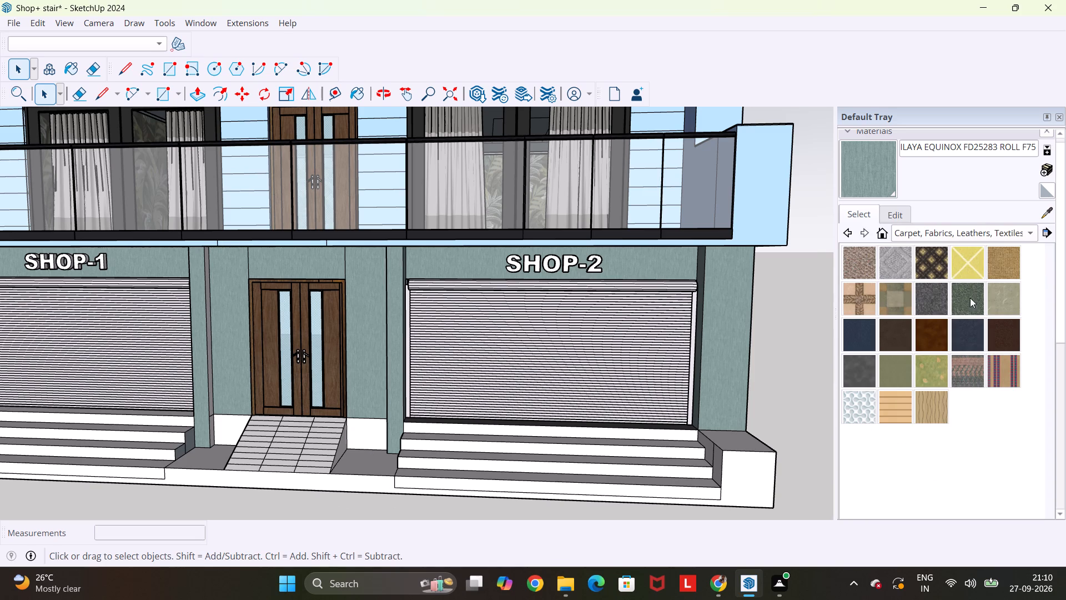
pyautogui.click(901, 402)
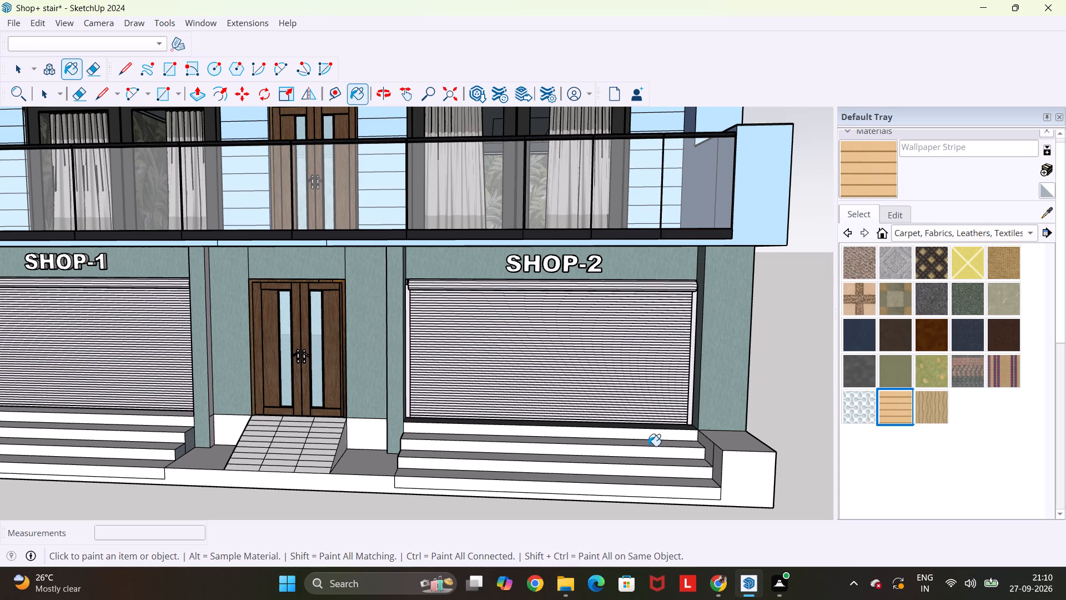
pyautogui.click(245, 448)
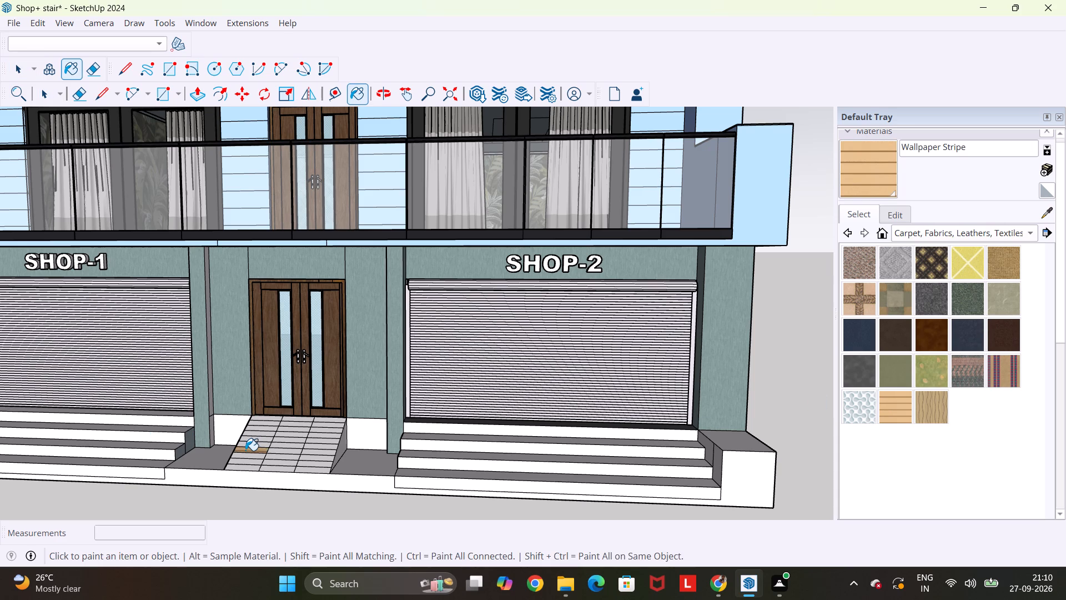
# Paint the topmost ramp tile in the SHOP-1-side column with Carrera Marble from the Stone collection.
pyautogui.scroll(9, 245, 451)
pyautogui.scroll(-1, 373, 443)
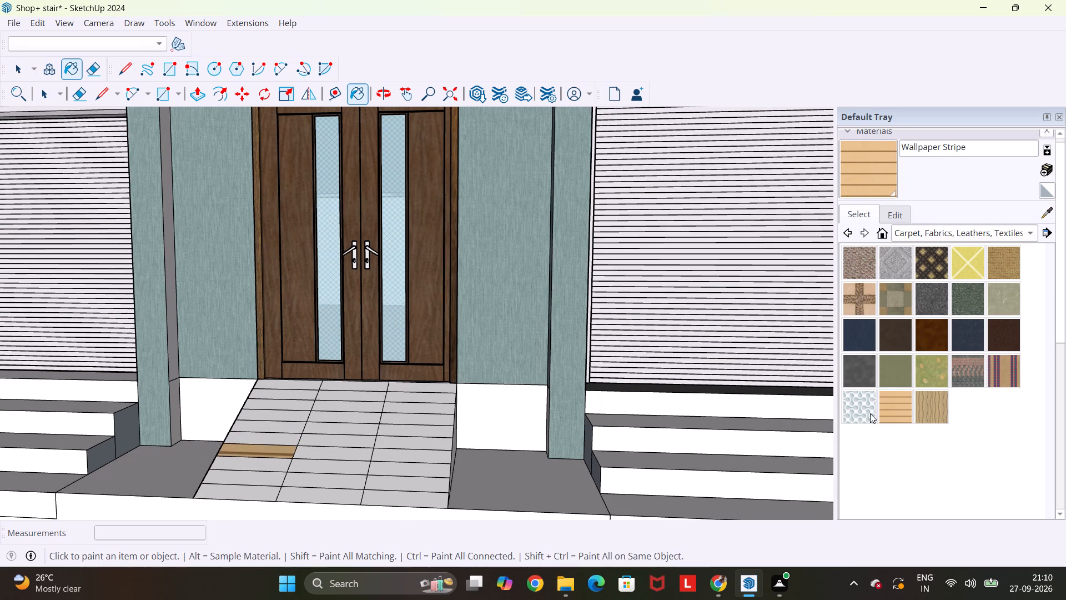
pyautogui.click(1026, 235)
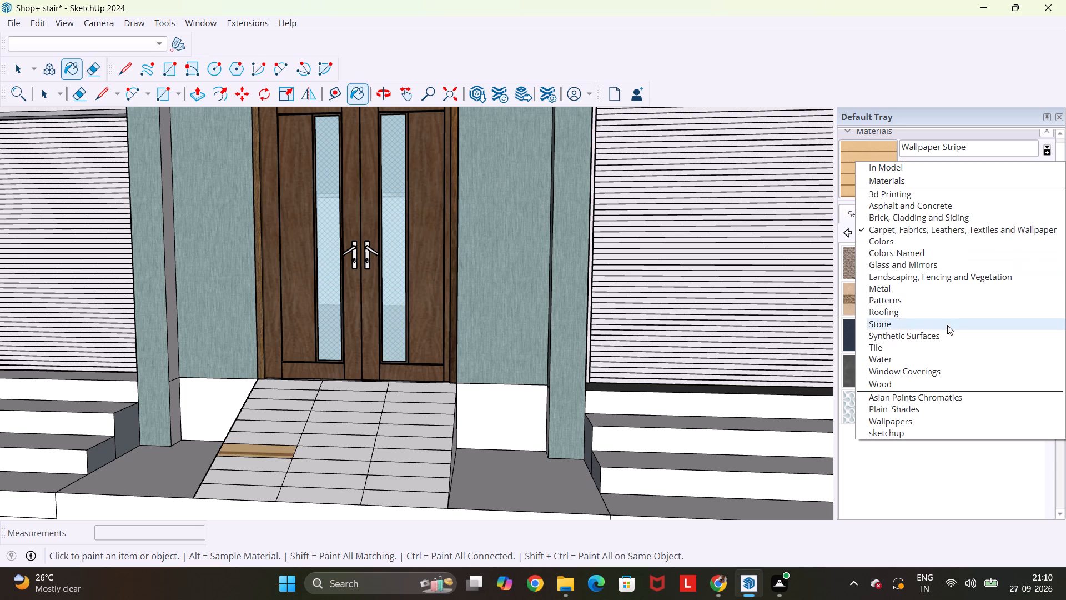
pyautogui.click(937, 326)
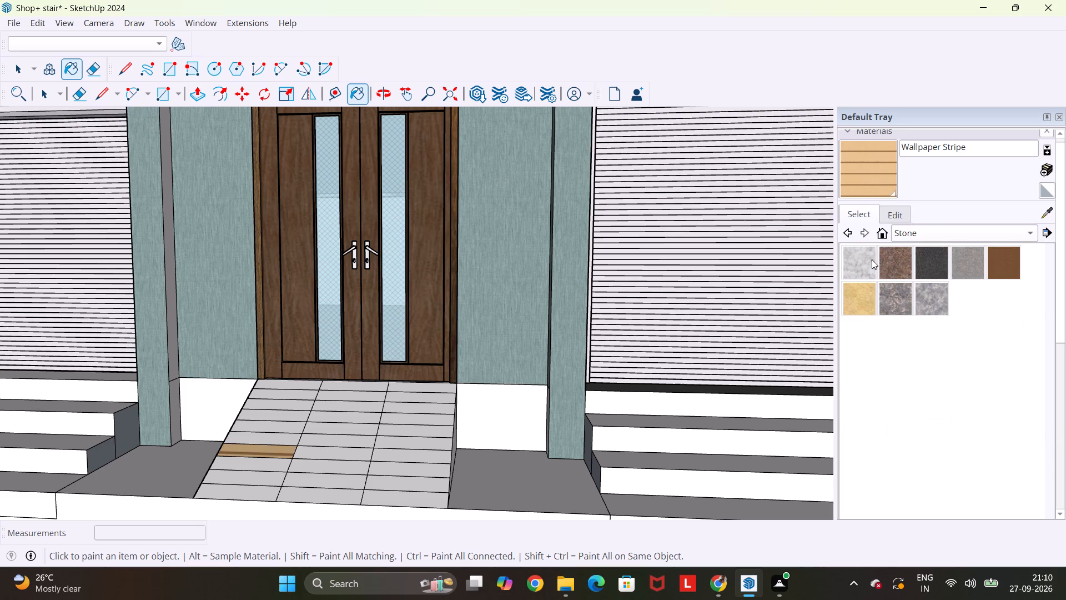
pyautogui.click(866, 263)
pyautogui.click(300, 388)
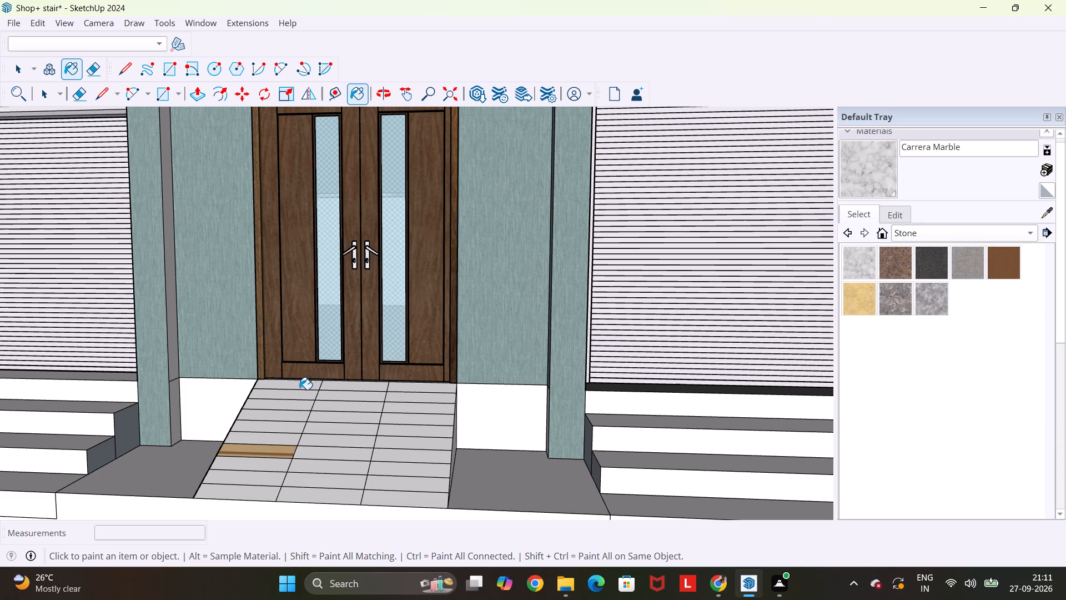
# Paint all of the ramp tiles, including the wallpaper-striped one, with Granite Light Gray from the Stone collection.
pyautogui.scroll(4, 317, 394)
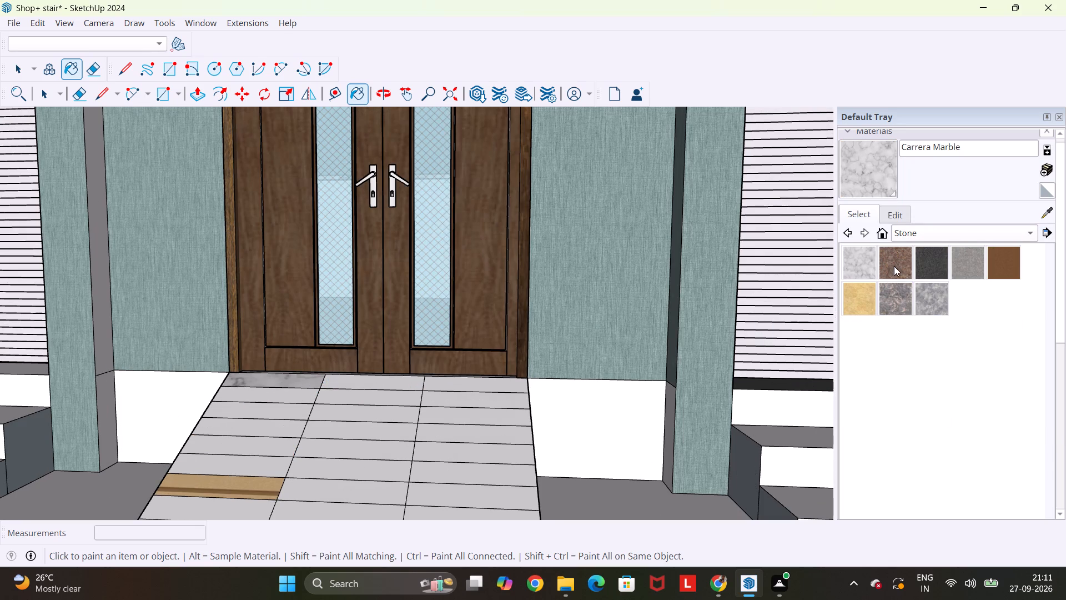
pyautogui.click(967, 255)
pyautogui.click(290, 381)
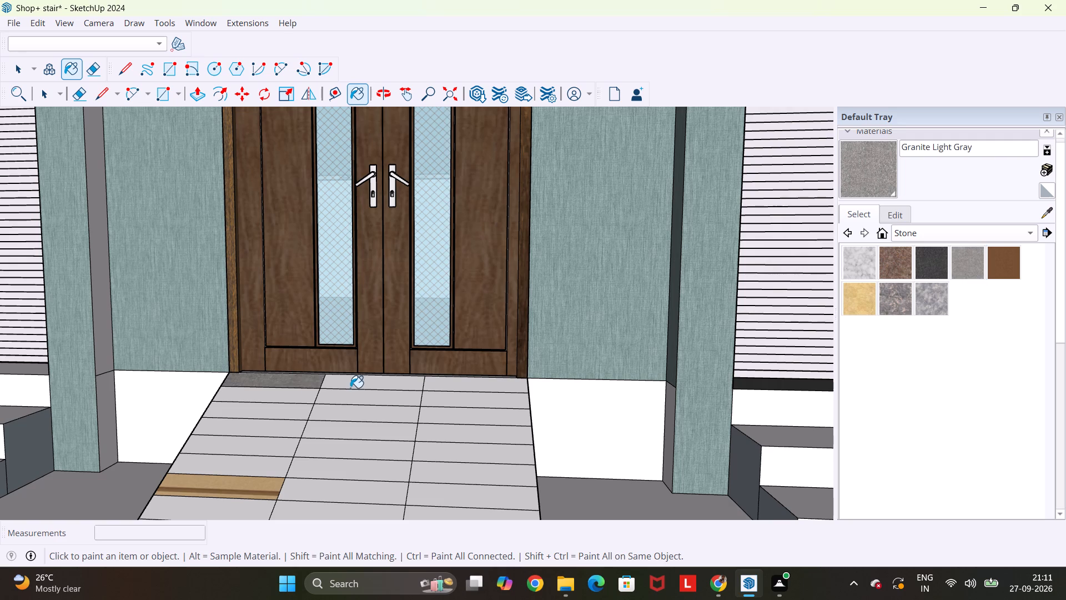
pyautogui.click(350, 388)
pyautogui.click(399, 382)
pyautogui.click(464, 383)
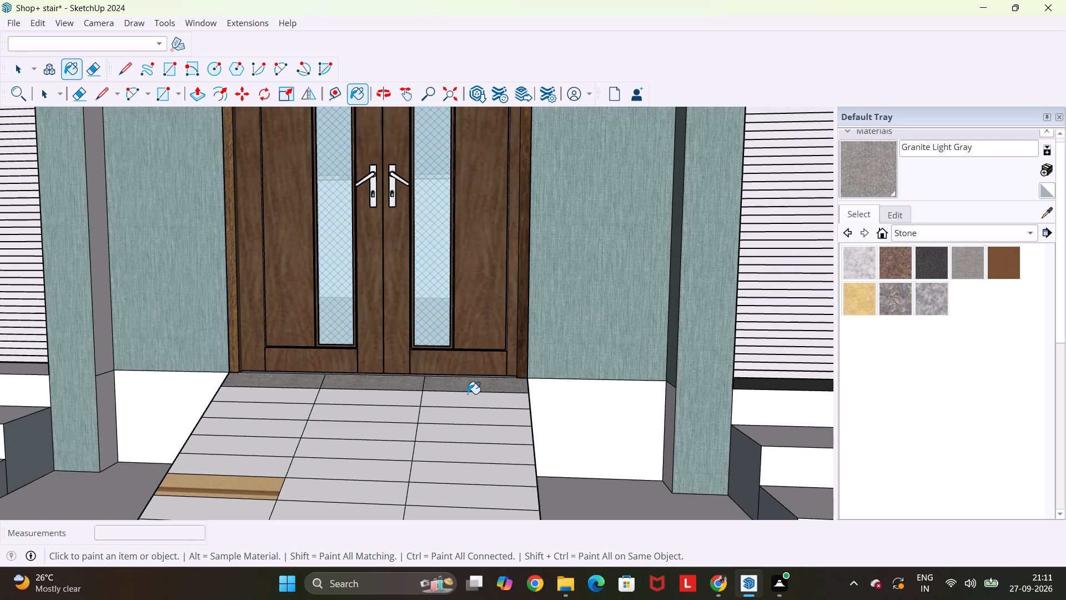
pyautogui.click(465, 398)
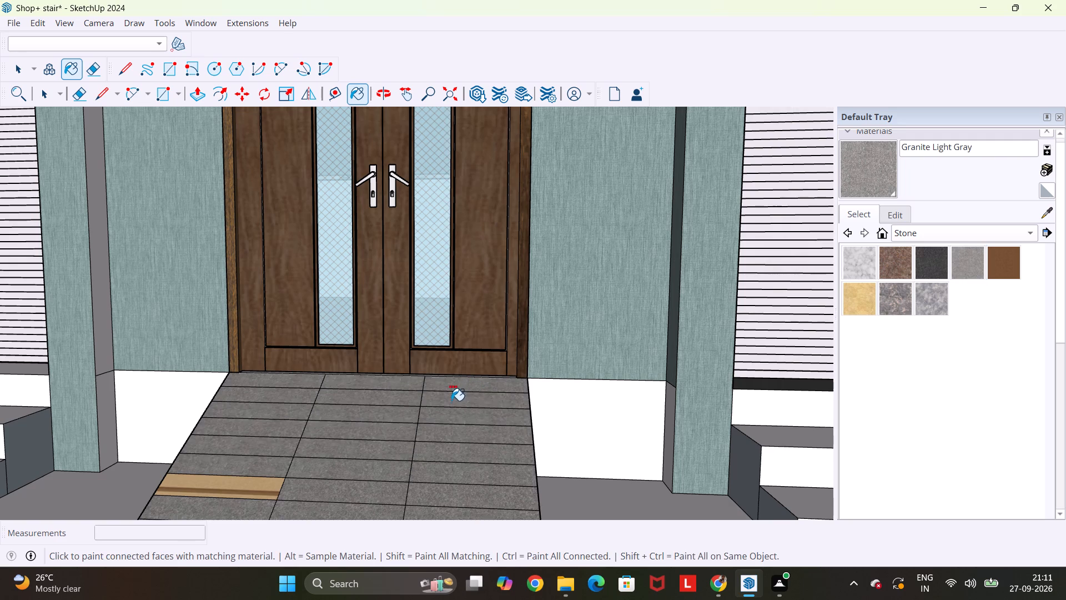
pyautogui.scroll(-5, 451, 401)
pyautogui.click(331, 452)
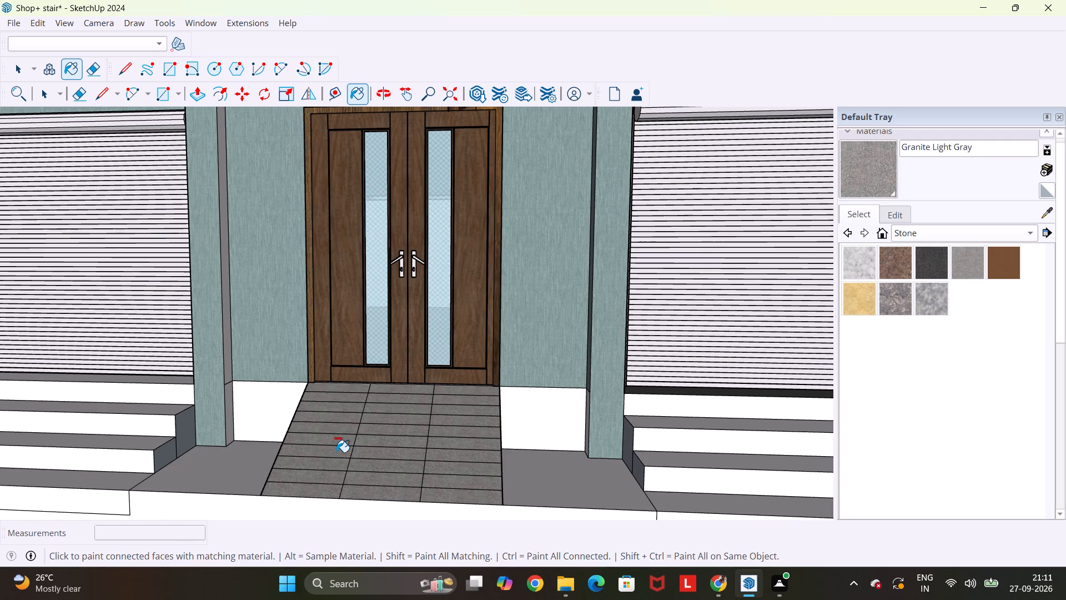
pyautogui.press('Escape')
pyautogui.press('space')
# Save the model.
pyautogui.scroll(-17, 350, 446)
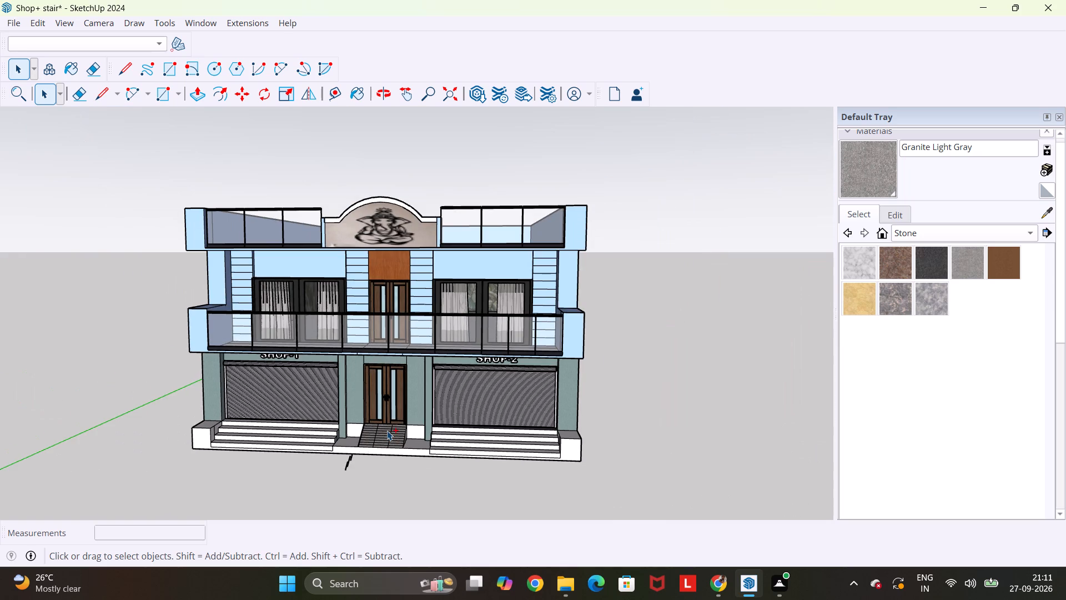
pyautogui.hotkey('ctrl', 's')
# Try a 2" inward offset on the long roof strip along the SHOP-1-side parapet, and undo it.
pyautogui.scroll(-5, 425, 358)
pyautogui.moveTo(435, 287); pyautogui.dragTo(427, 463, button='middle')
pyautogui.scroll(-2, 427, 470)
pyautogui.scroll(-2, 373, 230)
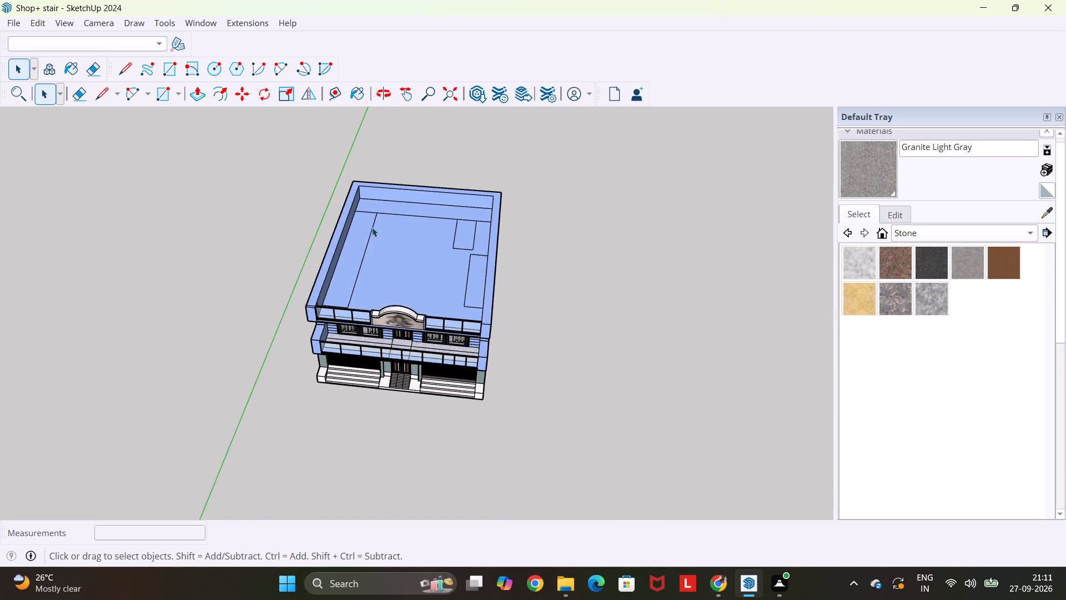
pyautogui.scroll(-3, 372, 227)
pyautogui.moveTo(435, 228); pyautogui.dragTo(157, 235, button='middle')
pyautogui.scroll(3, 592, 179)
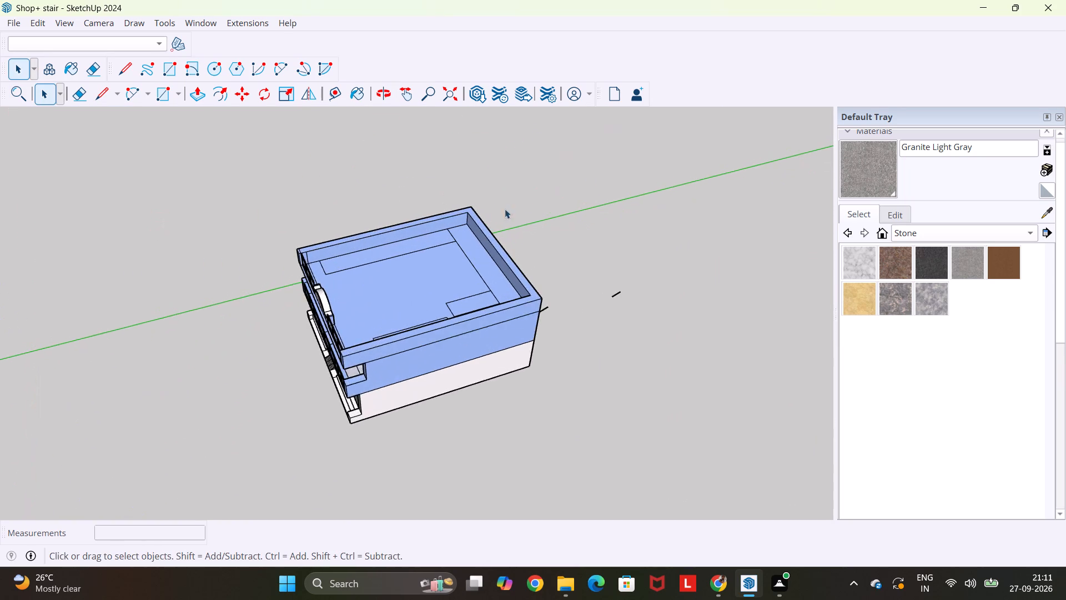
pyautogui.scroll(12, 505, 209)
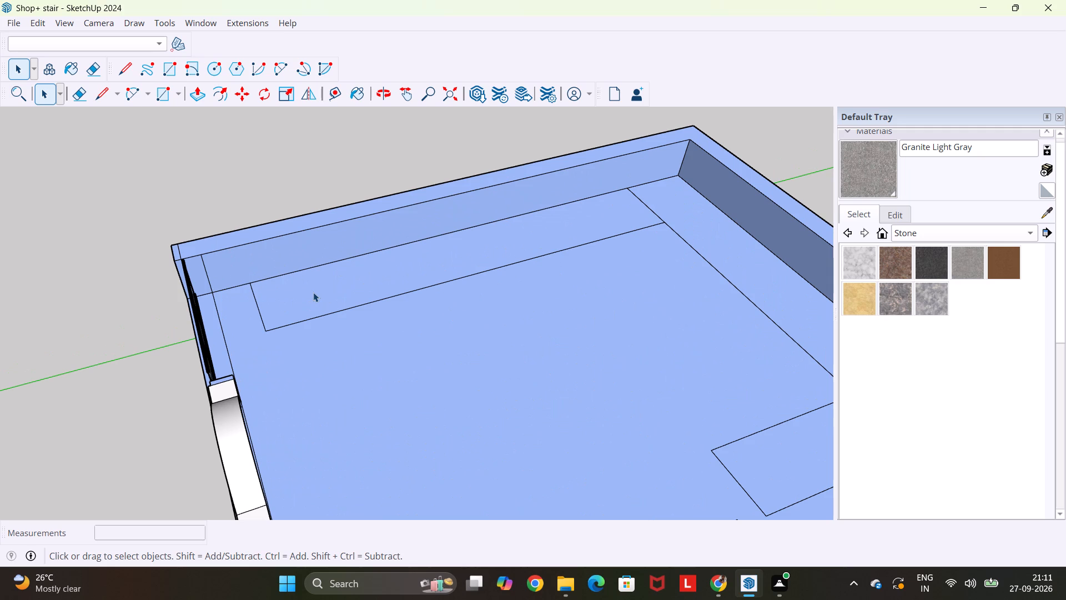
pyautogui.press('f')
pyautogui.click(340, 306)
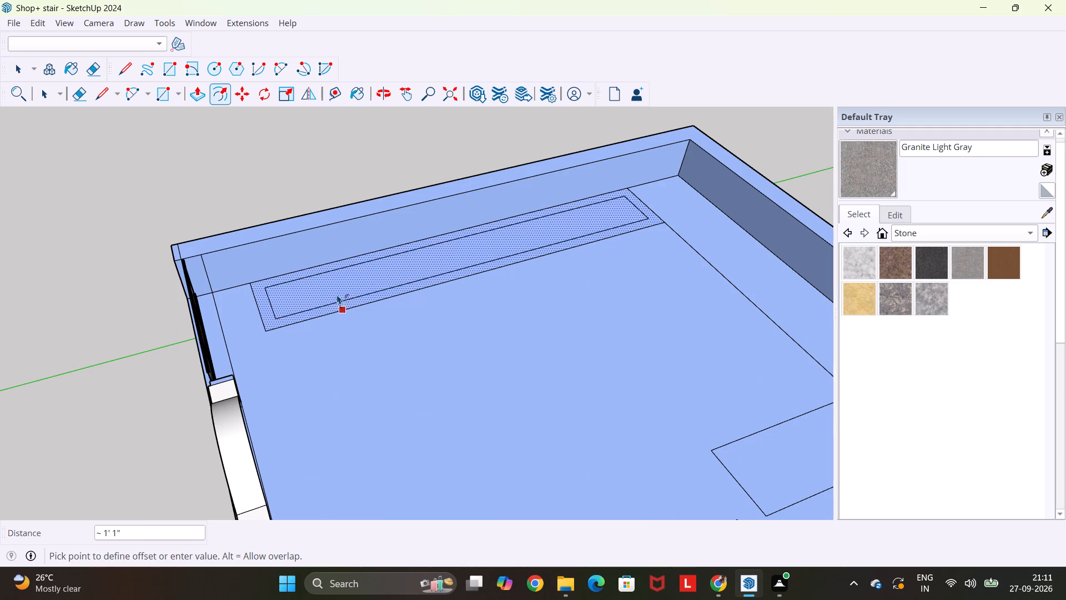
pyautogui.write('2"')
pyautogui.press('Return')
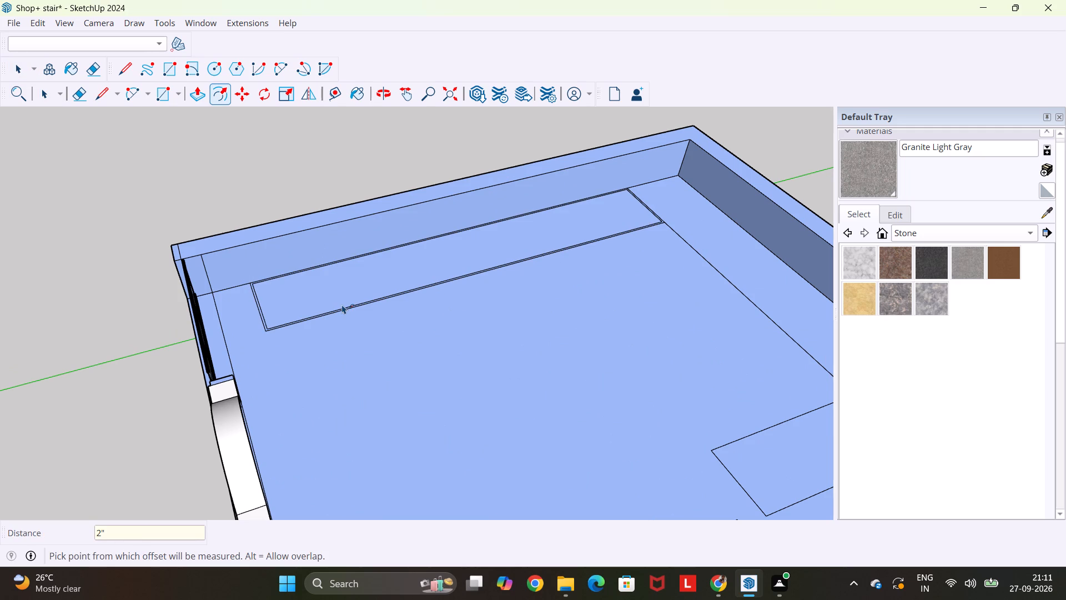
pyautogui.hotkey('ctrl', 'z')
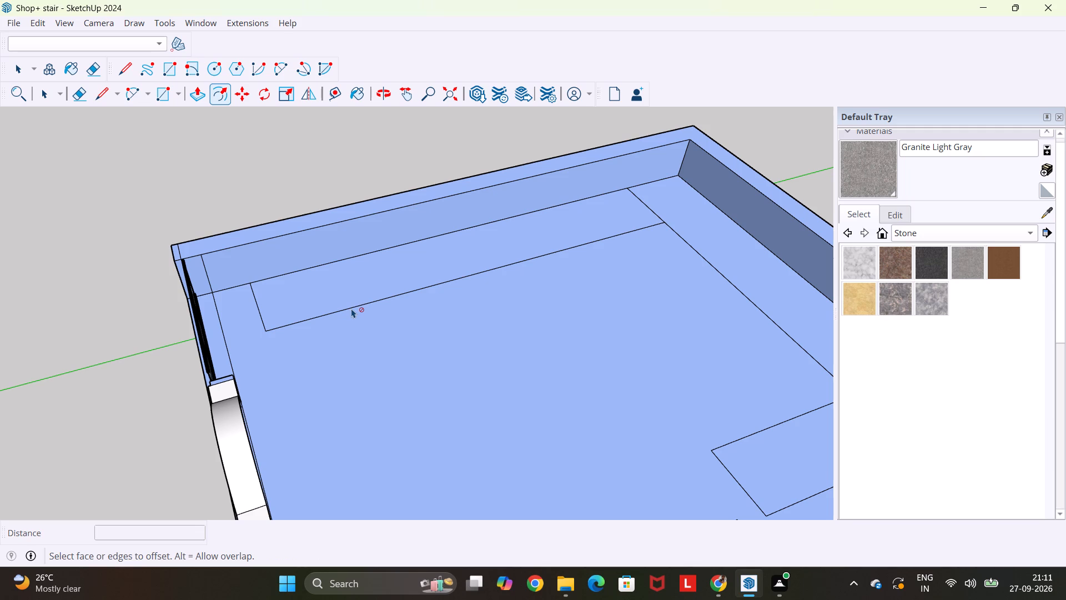
# Offset the outline of the long SHOP-1-side roof strip 6" inward.
pyautogui.click(351, 303)
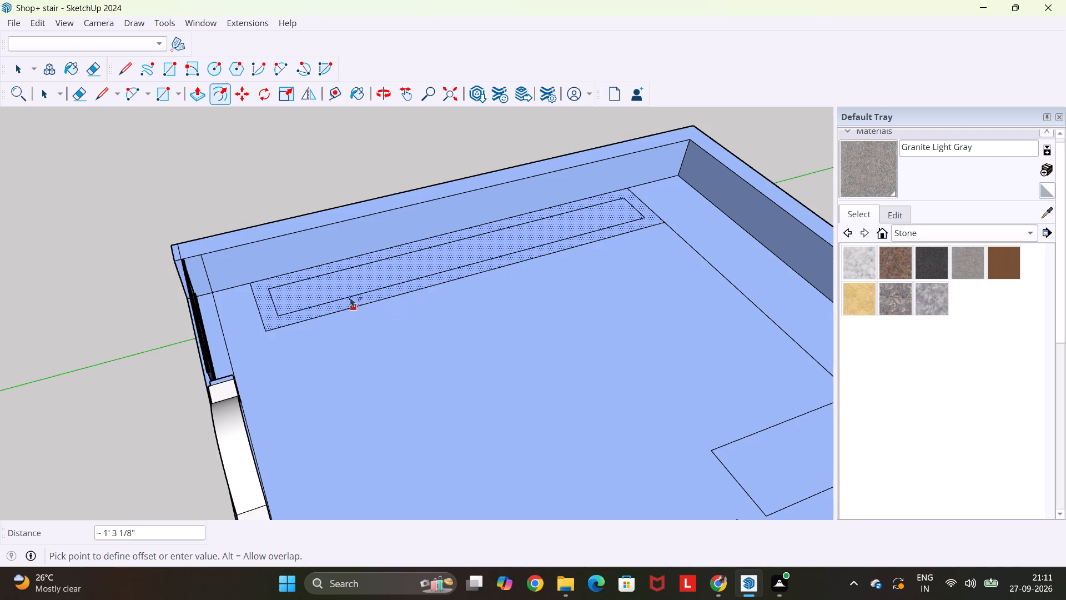
pyautogui.write('6"')
pyautogui.press('Return')
pyautogui.press('Escape')
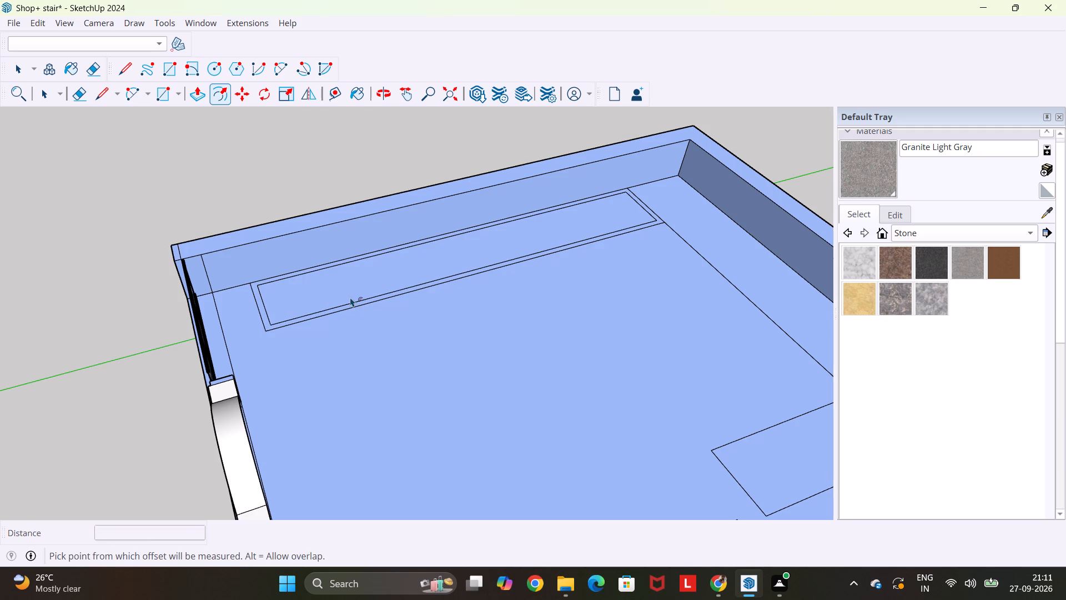
pyautogui.press('space')
# Push/Pull the 6" border of the SHOP-1-side roof strip up about 3' 1 3/16" to form a planter-like rim.
pyautogui.scroll(4, 353, 294)
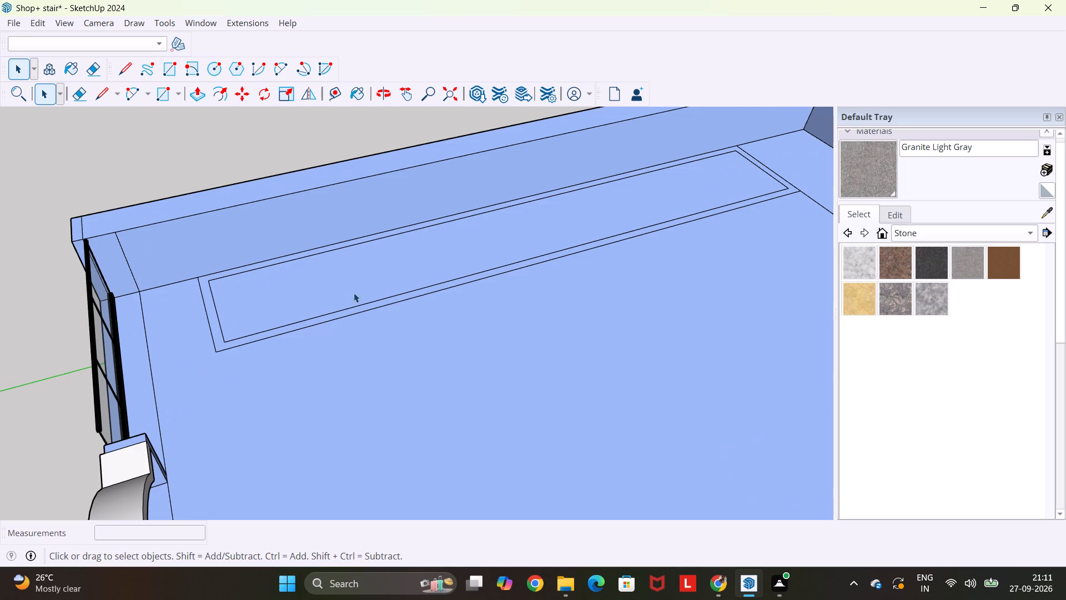
pyautogui.press('p')
pyautogui.scroll(4, 304, 323)
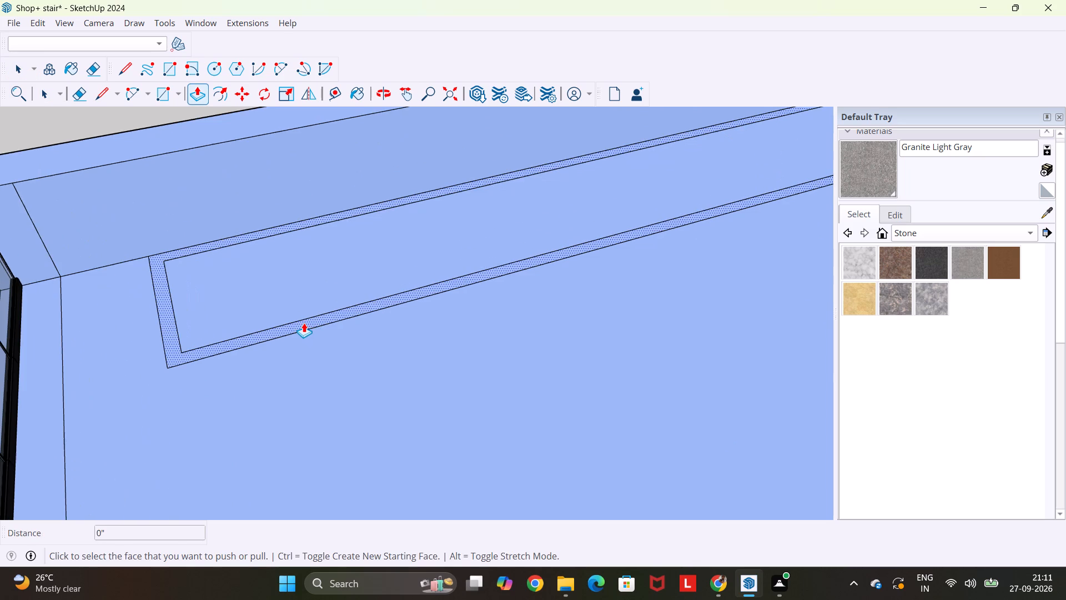
pyautogui.click(304, 323)
pyautogui.scroll(-5, 299, 267)
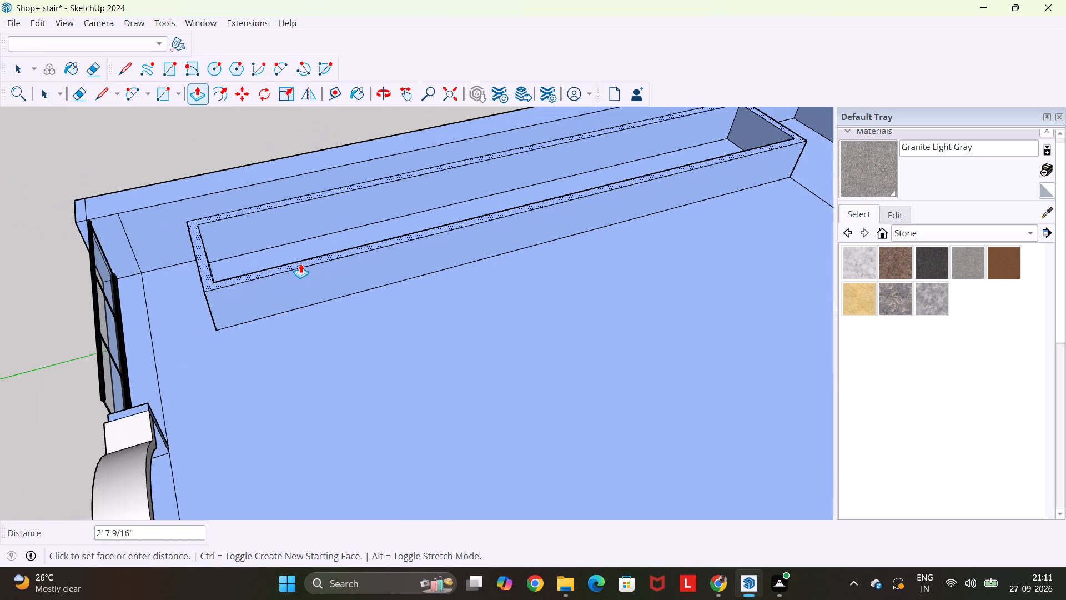
pyautogui.scroll(-2, 301, 263)
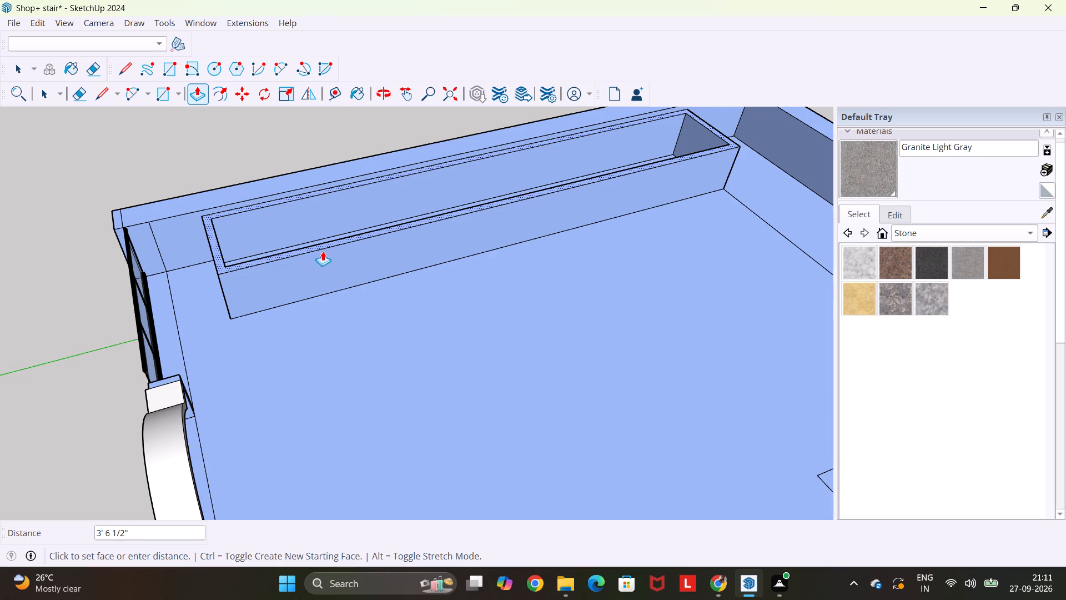
pyautogui.click(320, 256)
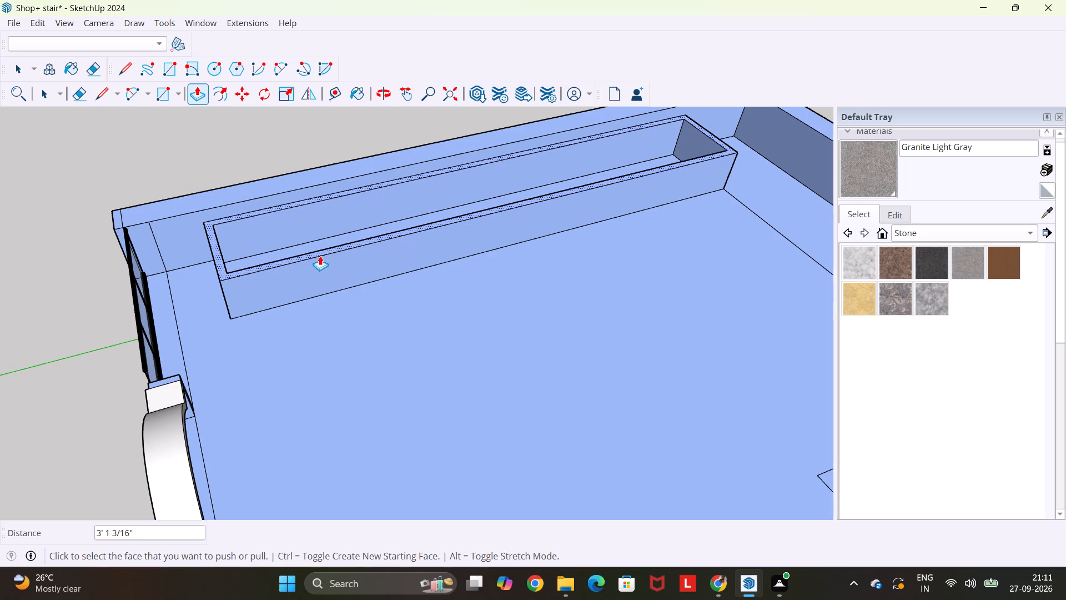
pyautogui.press('Escape')
pyautogui.press('space')
# Push/Pull the floor inside the raised SHOP-1-side rim up to slightly below the rim's top.
pyautogui.moveTo(431, 247); pyautogui.dragTo(450, 351, button='middle')
pyautogui.scroll(3, 356, 298)
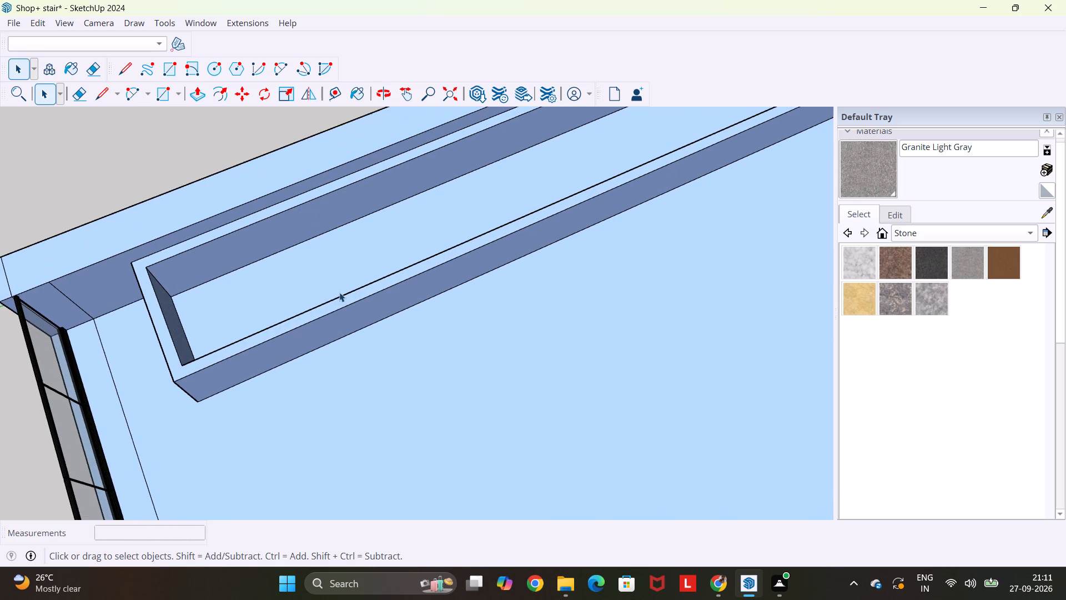
pyautogui.press('p')
pyautogui.click(315, 276)
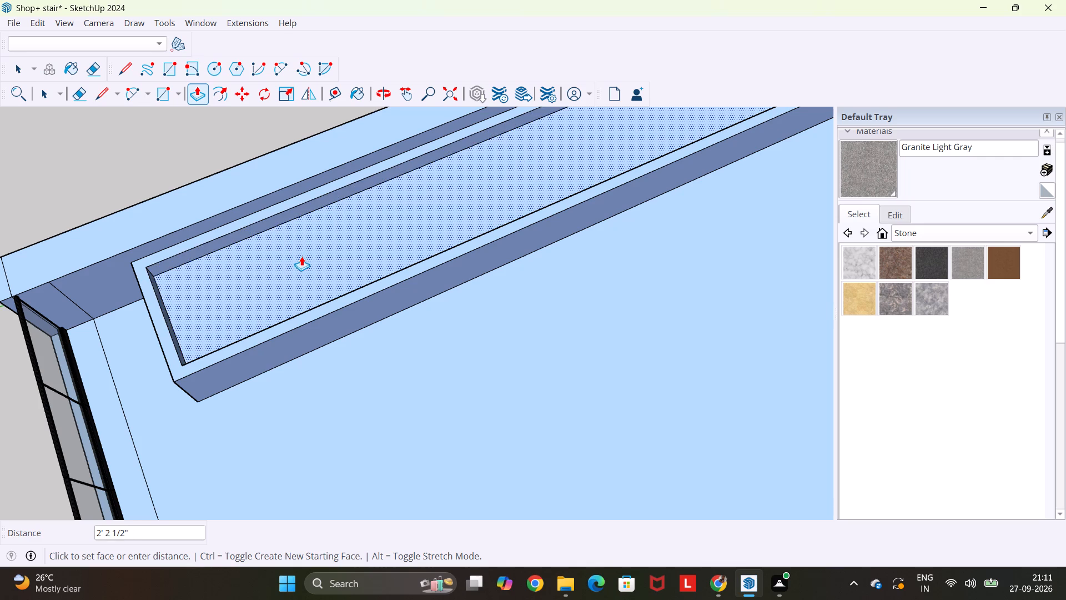
pyautogui.click(295, 254)
pyautogui.press('Escape')
pyautogui.press('space')
# Paint the raised roof box's long inner side and its front end with Field Rectangle Tile from the Tile collection.
pyautogui.scroll(-5, 295, 253)
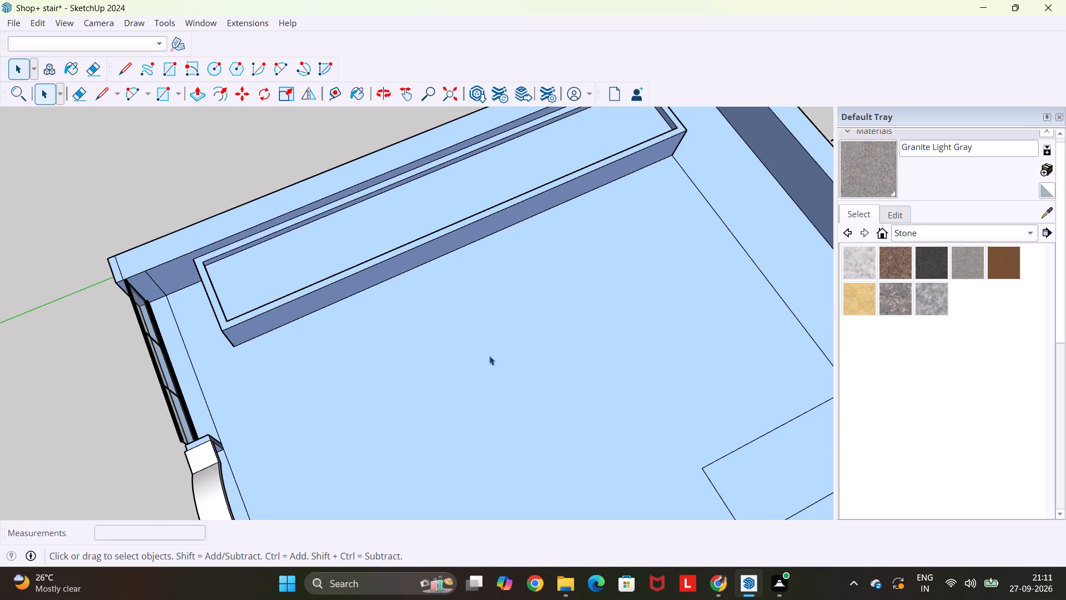
pyautogui.moveTo(489, 356); pyautogui.dragTo(468, 205, button='middle')
pyautogui.scroll(-3, 468, 205)
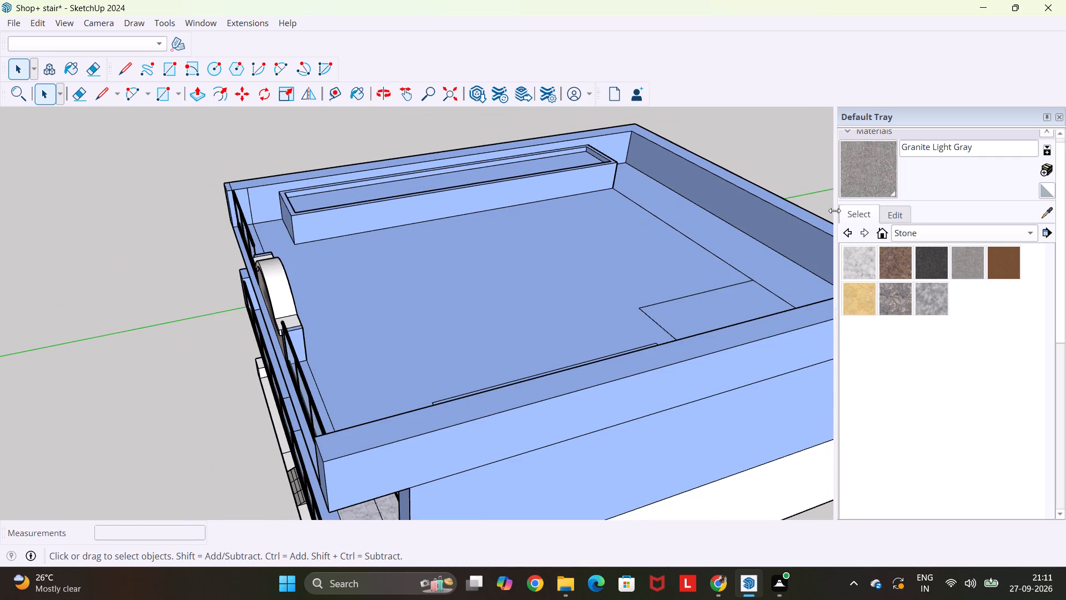
pyautogui.click(964, 224)
pyautogui.click(947, 257)
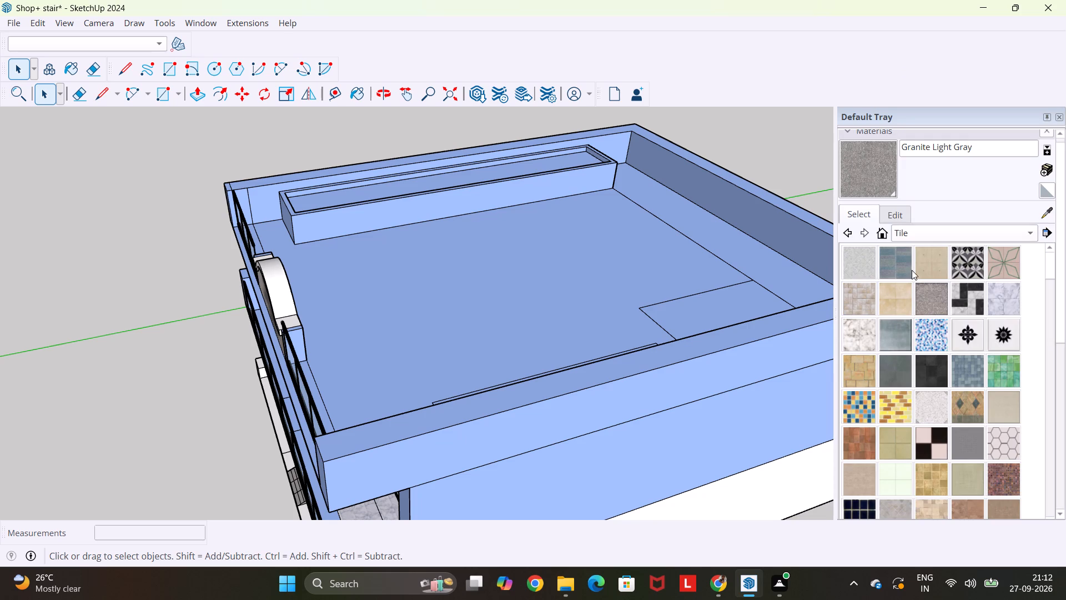
pyautogui.click(851, 302)
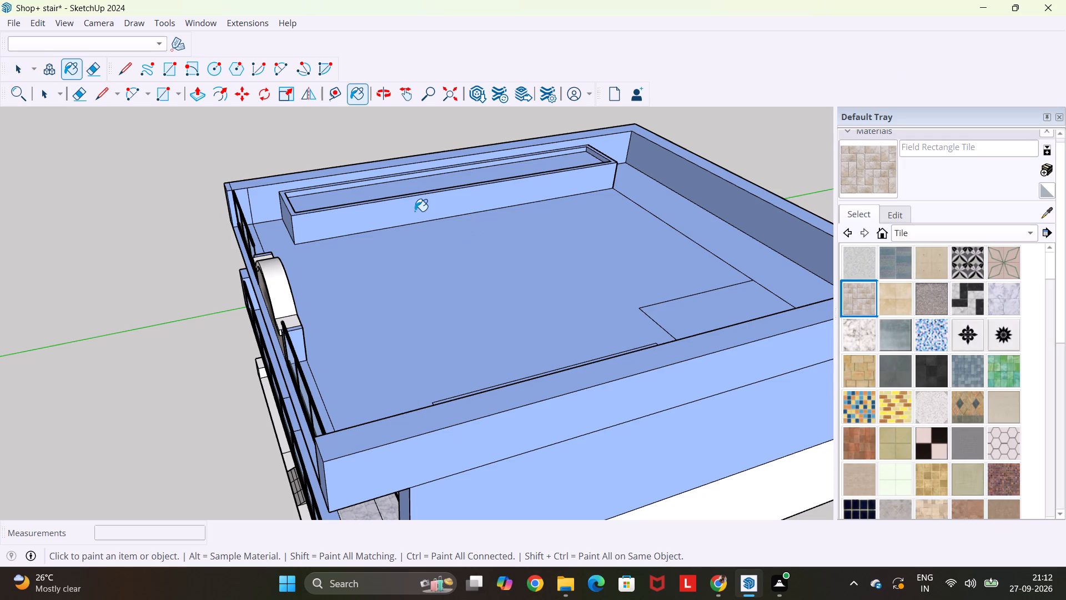
pyautogui.click(415, 211)
pyautogui.moveTo(303, 216); pyautogui.dragTo(512, 218, button='middle')
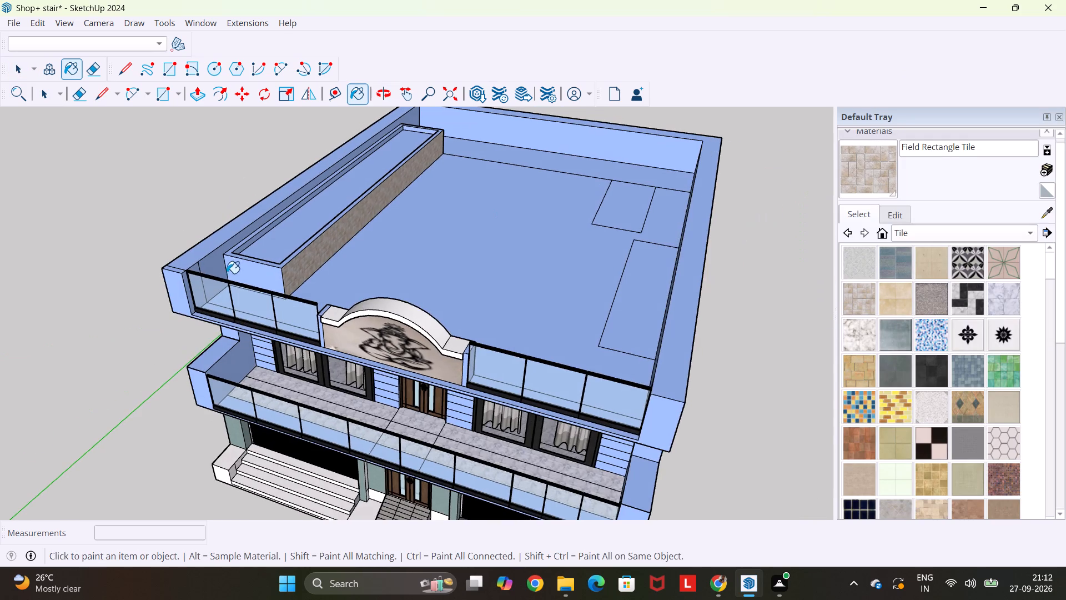
pyautogui.scroll(3, 247, 276)
pyautogui.click(257, 272)
# Paint the top face of the roof box's rim with Field Rectangle Tile.
pyautogui.moveTo(257, 264); pyautogui.dragTo(550, 284, button='middle')
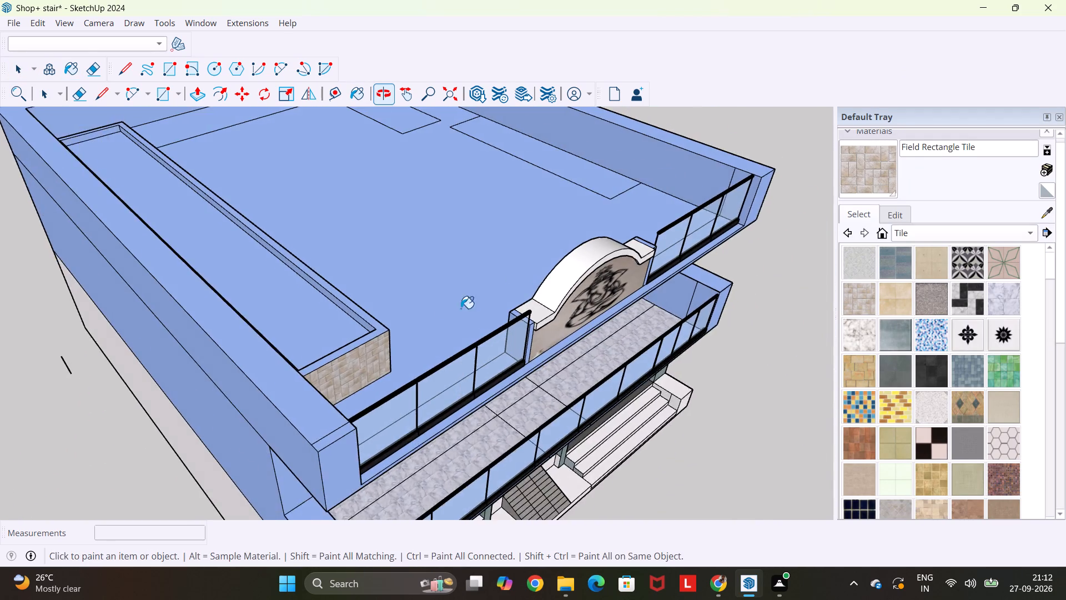
pyautogui.scroll(3, 428, 324)
pyautogui.scroll(5, 237, 373)
pyautogui.moveTo(259, 413); pyautogui.dragTo(199, 414, button='middle')
pyautogui.scroll(5, 199, 414)
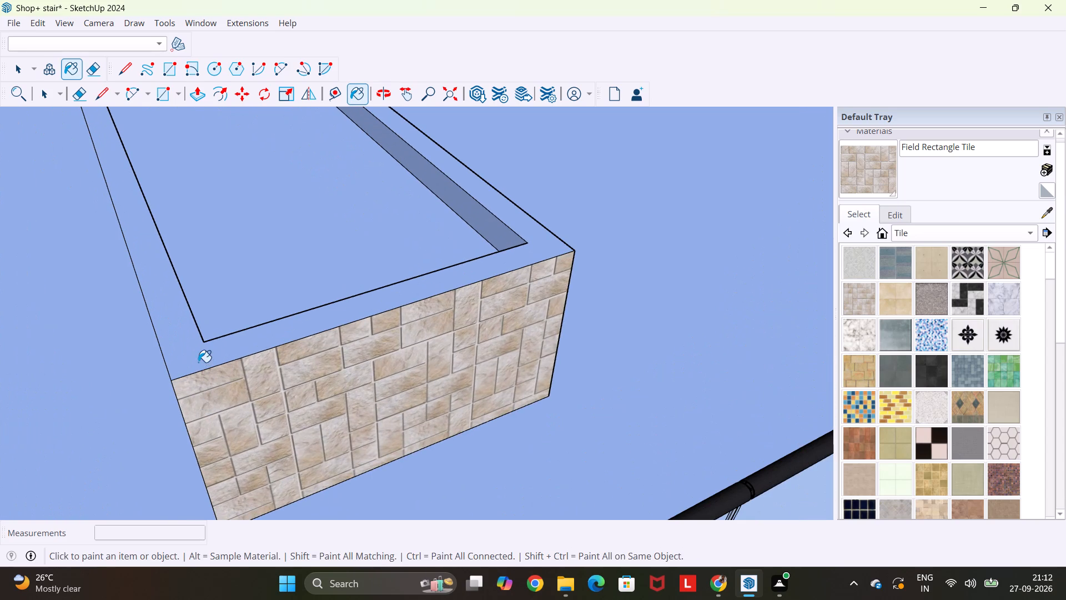
pyautogui.click(194, 362)
pyautogui.scroll(-12, 215, 323)
pyautogui.scroll(-1, 384, 230)
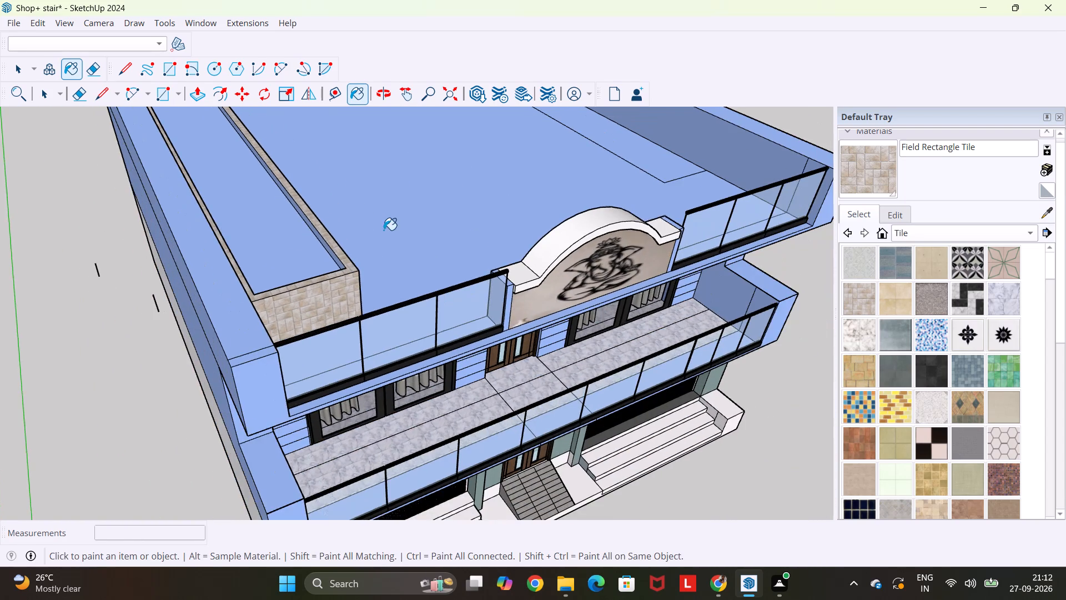
pyautogui.moveTo(384, 230); pyautogui.dragTo(81, 226, button='middle')
pyautogui.scroll(-10, 81, 226)
pyautogui.scroll(4, 391, 129)
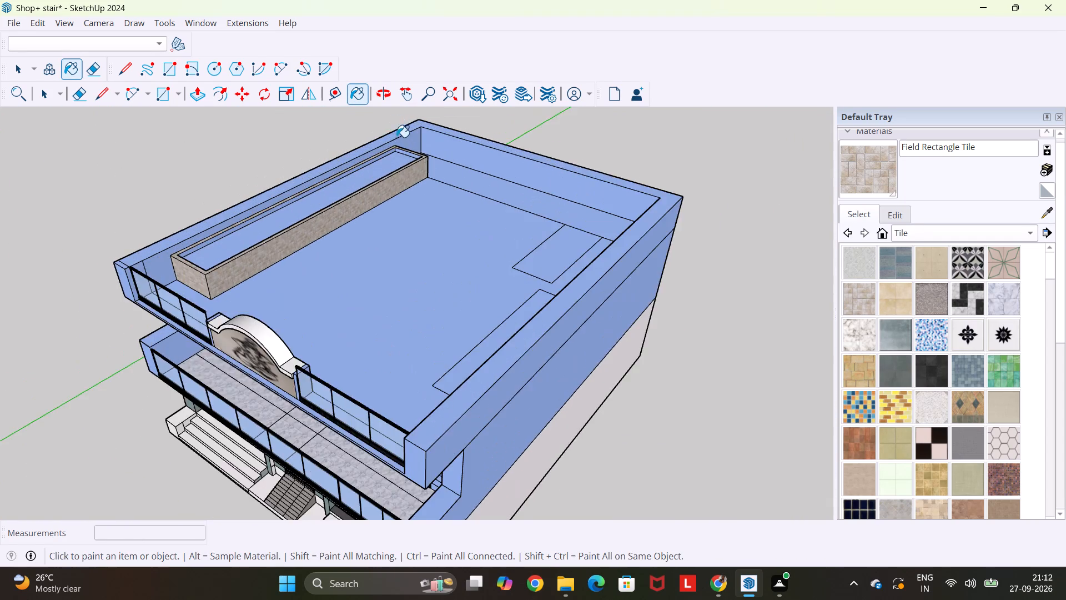
pyautogui.scroll(6, 399, 141)
pyautogui.scroll(-5, 426, 169)
pyautogui.press('Escape')
pyautogui.press('space')
# Offset the outline of the rear roof strip, along the back parapet, inward by 6".
pyautogui.moveTo(516, 202); pyautogui.dragTo(484, 231, button='middle')
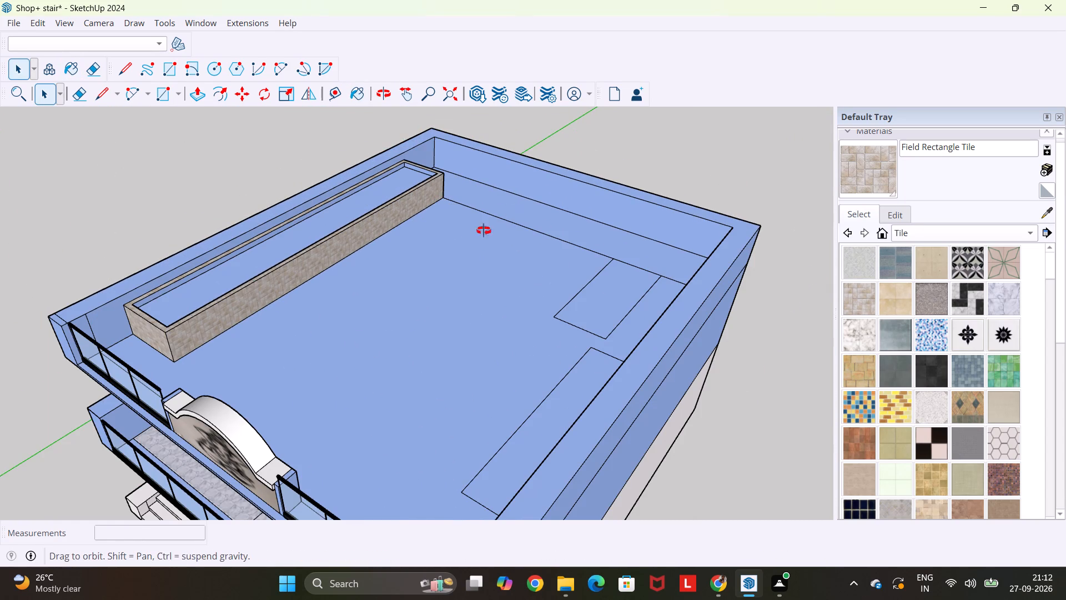
pyautogui.moveTo(484, 231); pyautogui.dragTo(280, 243, button='middle')
pyautogui.scroll(-2, 280, 243)
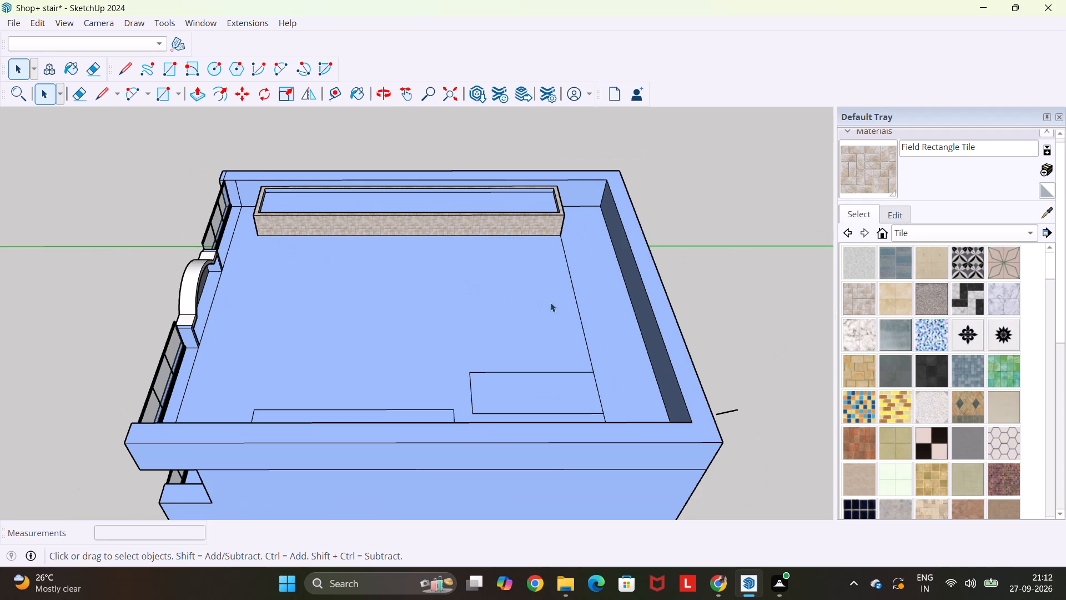
pyautogui.press('f')
pyautogui.click(574, 301)
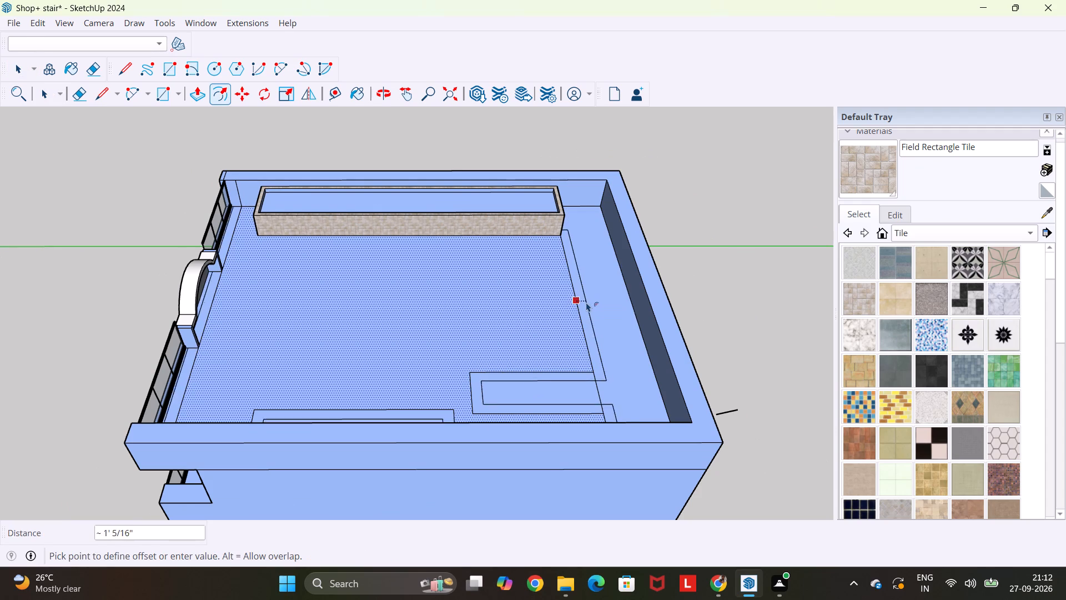
pyautogui.press('Escape')
pyautogui.click(585, 314)
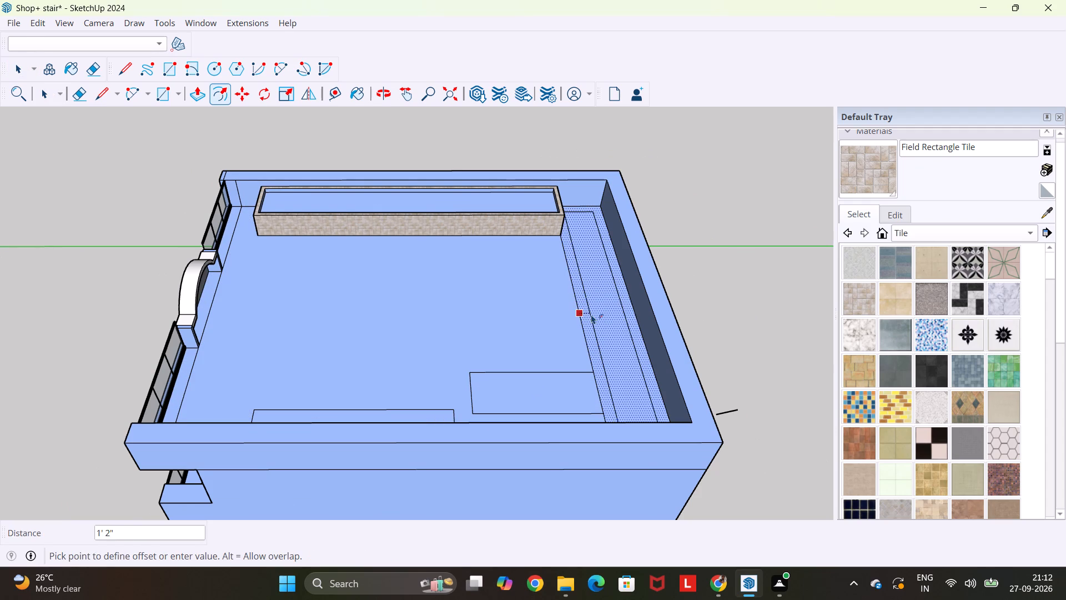
pyautogui.write('56')
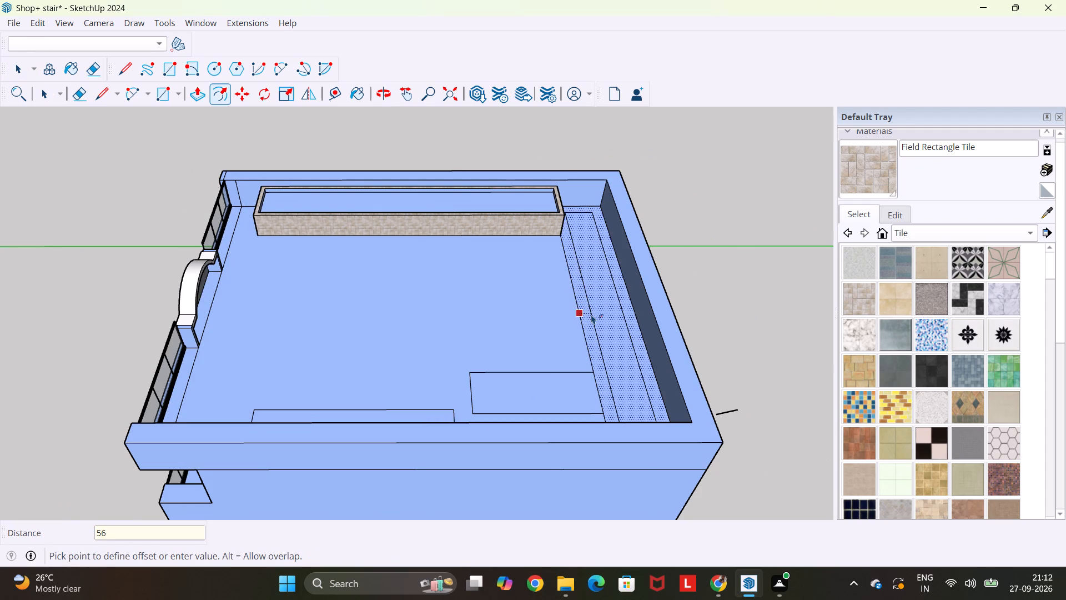
pyautogui.press('BackSpace')
pyautogui.press('BackSpace')
pyautogui.press('6')
pyautogui.hotkey('shift', '"')
pyautogui.press('Return')
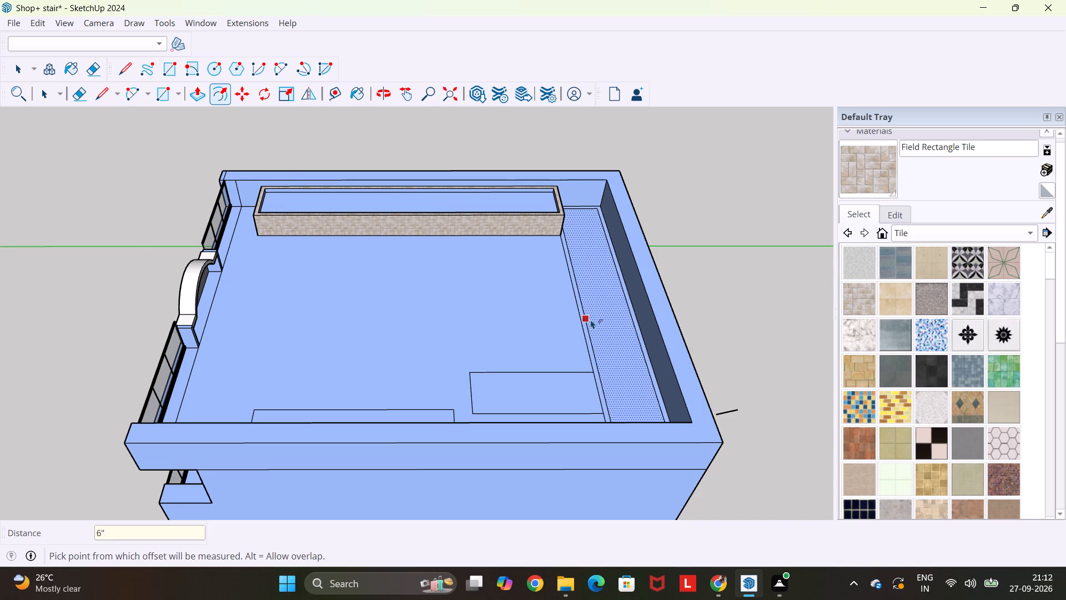
# Push/Pull the 6" border of the rear roof strip up 3' 1 3/16", level with the tiled box's rim.
pyautogui.scroll(4, 591, 319)
pyautogui.press('p')
pyautogui.scroll(2, 593, 331)
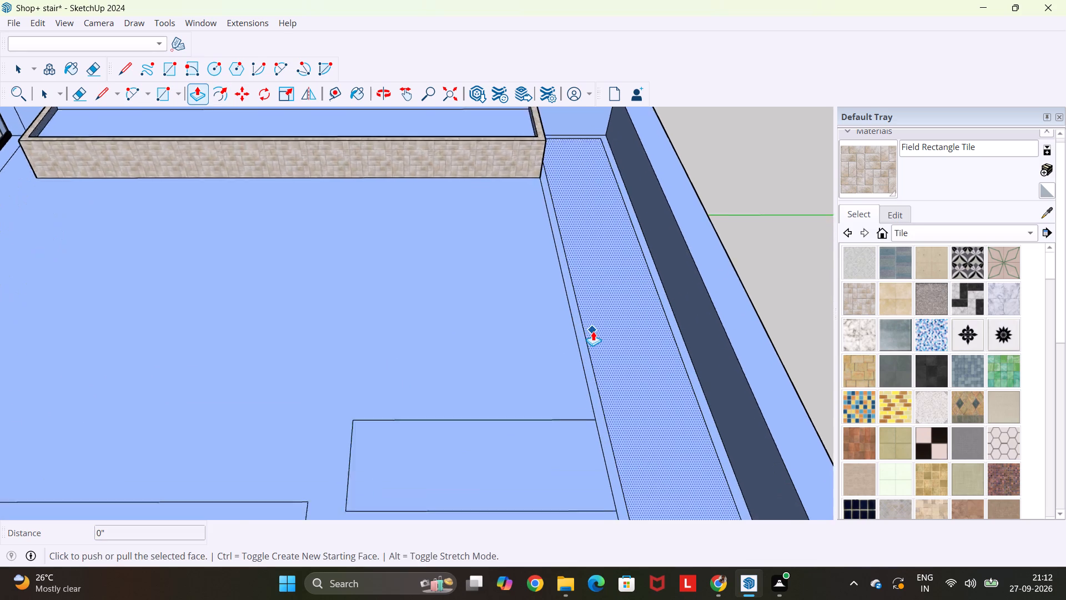
pyautogui.scroll(7, 593, 331)
pyautogui.press('Escape')
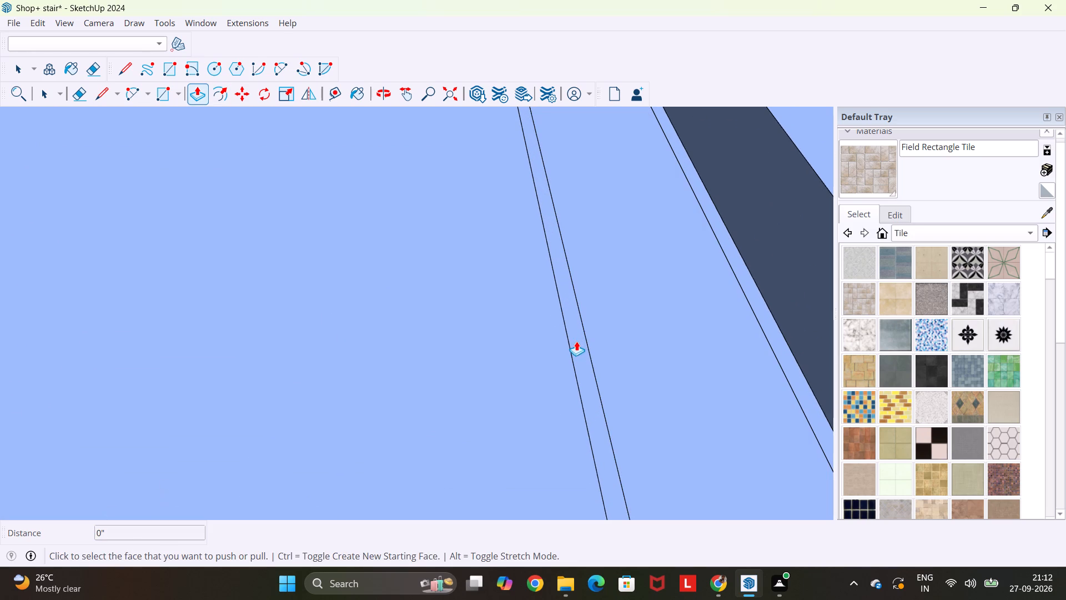
pyautogui.click(576, 340)
pyautogui.scroll(-12, 582, 288)
pyautogui.scroll(2, 544, 130)
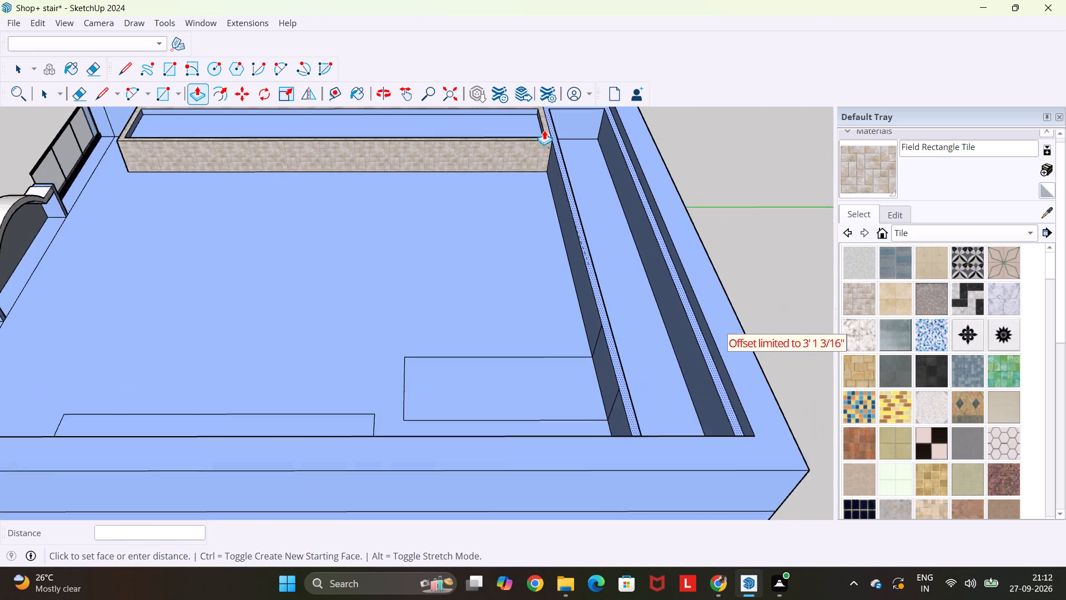
pyautogui.scroll(3, 544, 130)
pyautogui.click(538, 144)
# Push/Pull the floor inside the raised rear rim up about 2' 8 3/4", slightly below the rim's top.
pyautogui.scroll(-1, 622, 171)
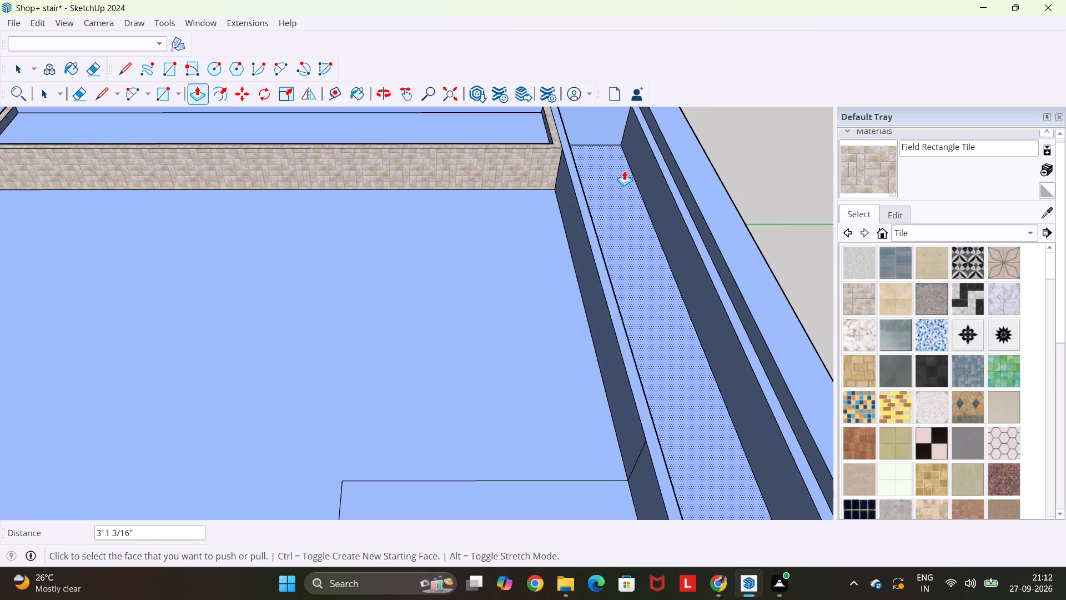
pyautogui.click(614, 210)
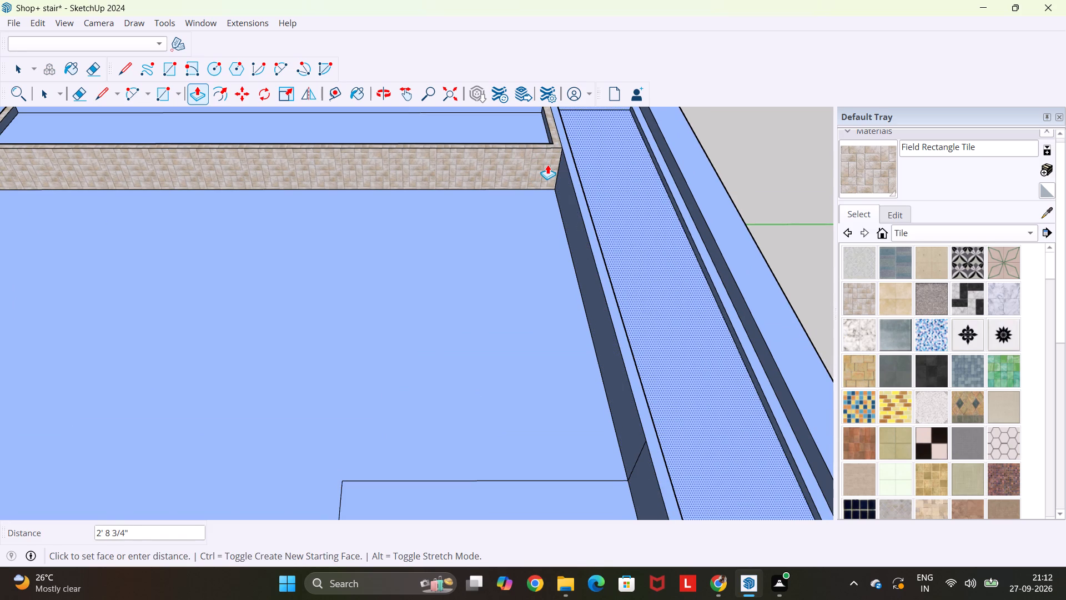
pyautogui.click(547, 164)
pyautogui.scroll(-5, 547, 164)
pyautogui.press('Escape')
pyautogui.press('space')
# Delete the three edges of the small rectangle on the roof floor in front of the rear box.
pyautogui.scroll(5, 539, 322)
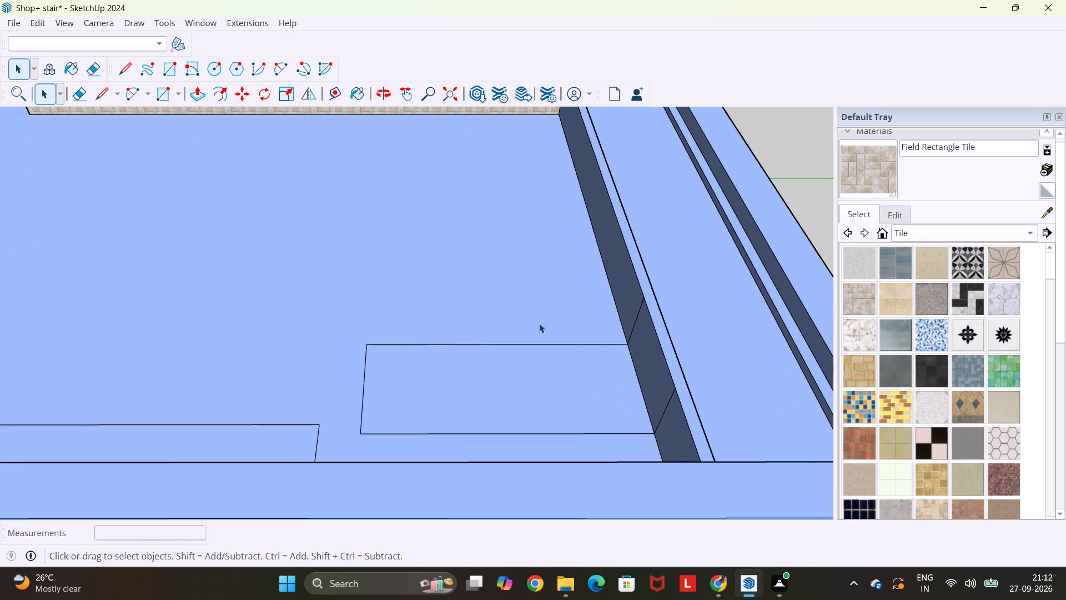
pyautogui.moveTo(554, 346); pyautogui.dragTo(662, 366, button='middle')
pyautogui.scroll(-6, 665, 364)
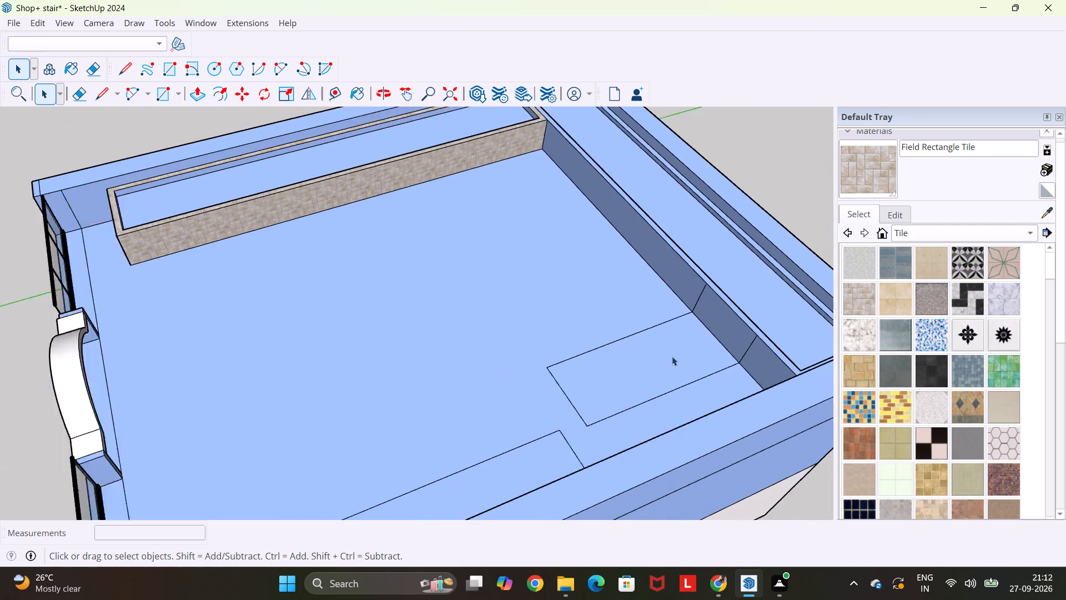
pyautogui.scroll(-2, 672, 356)
pyautogui.moveTo(670, 363); pyautogui.dragTo(995, 332, button='middle')
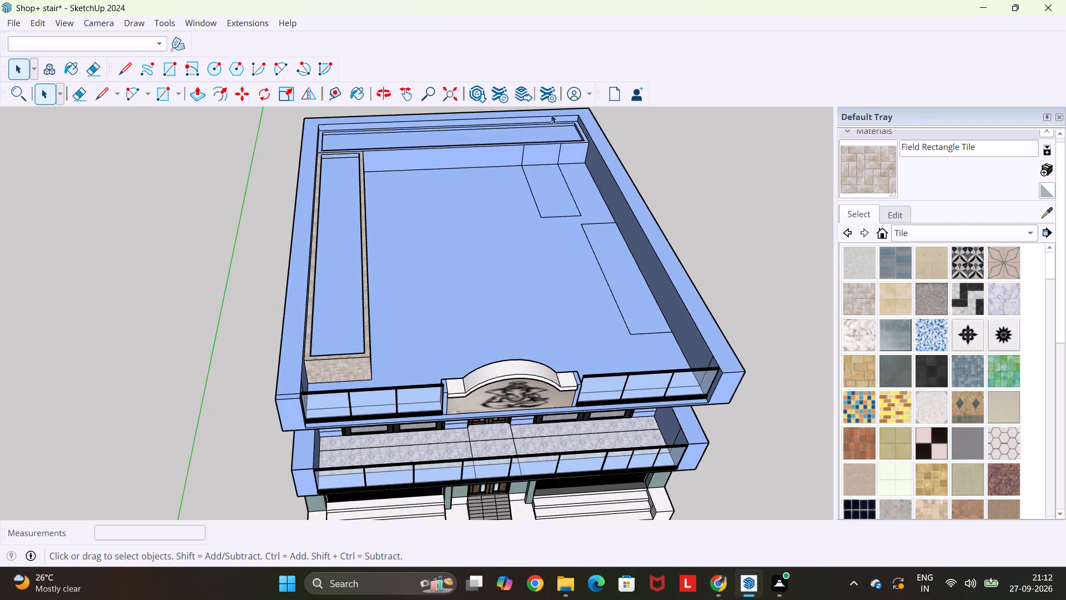
pyautogui.scroll(3, 600, 142)
pyautogui.scroll(5, 559, 174)
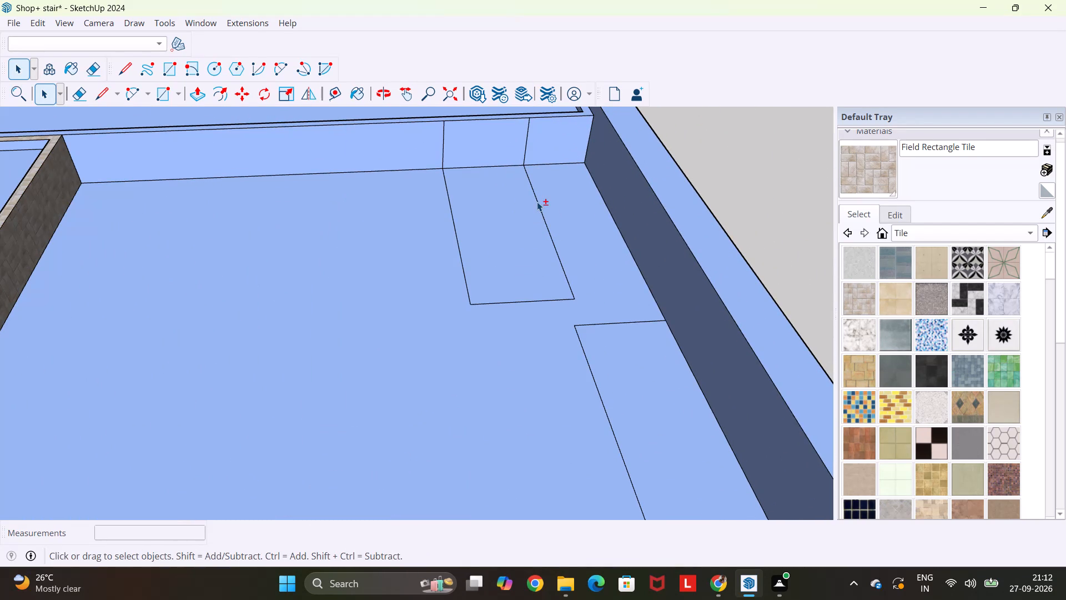
pyautogui.keyDown('shift'); pyautogui.click(538, 202); pyautogui.keyUp('shift')
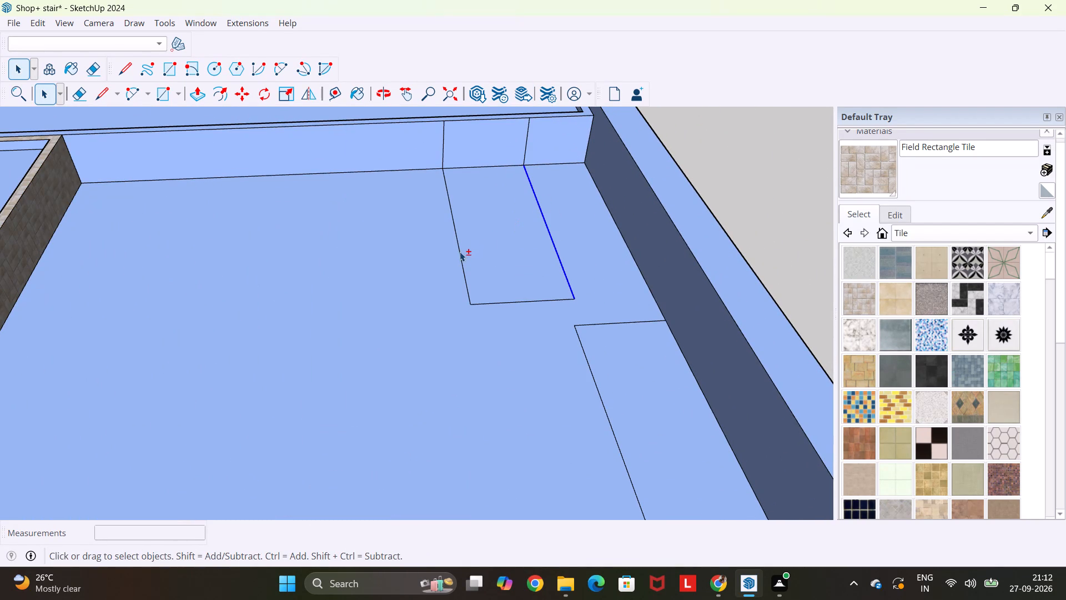
pyautogui.keyDown('shift'); pyautogui.click(460, 252); pyautogui.keyUp('shift')
pyautogui.keyDown('shift'); pyautogui.click(516, 302); pyautogui.keyUp('shift')
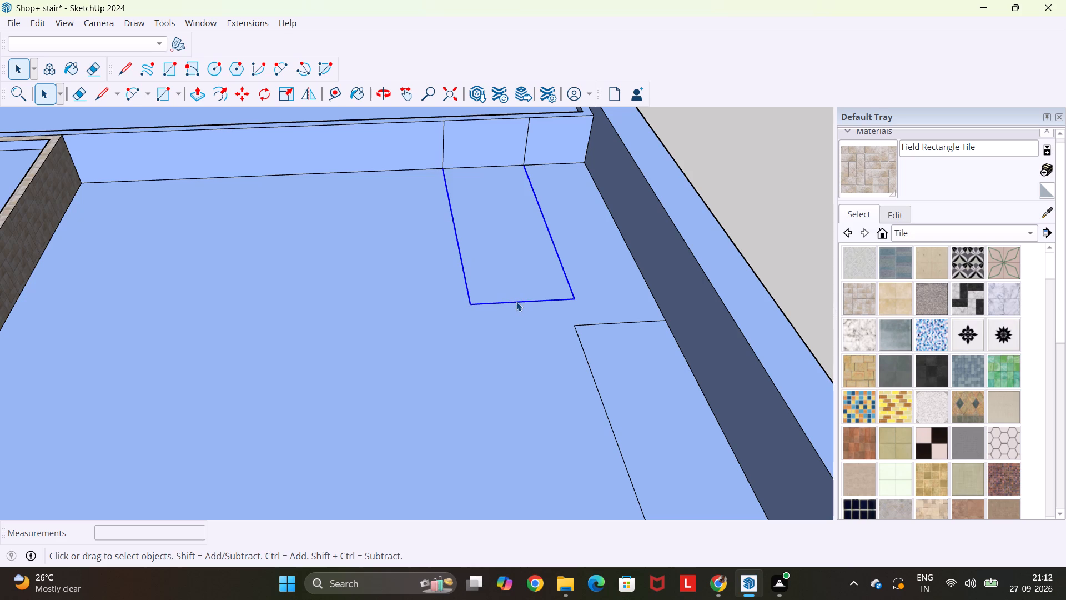
pyautogui.press('Delete')
# Paint the rear box's three front face sections and its top rim with Field Rectangle Tile.
pyautogui.scroll(-6, 496, 267)
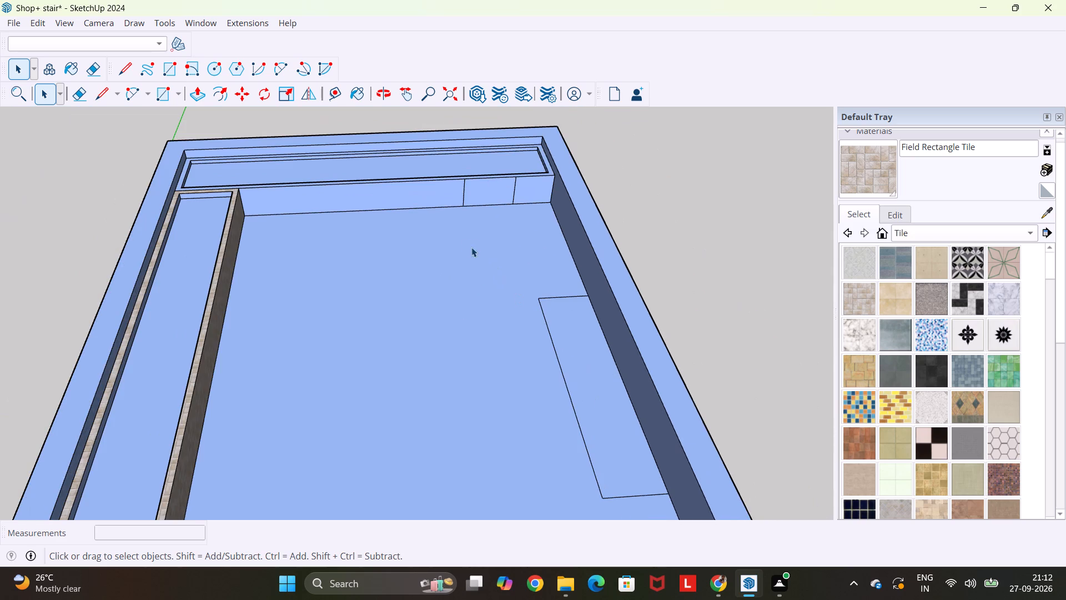
pyautogui.moveTo(471, 247); pyautogui.dragTo(475, 203, button='middle')
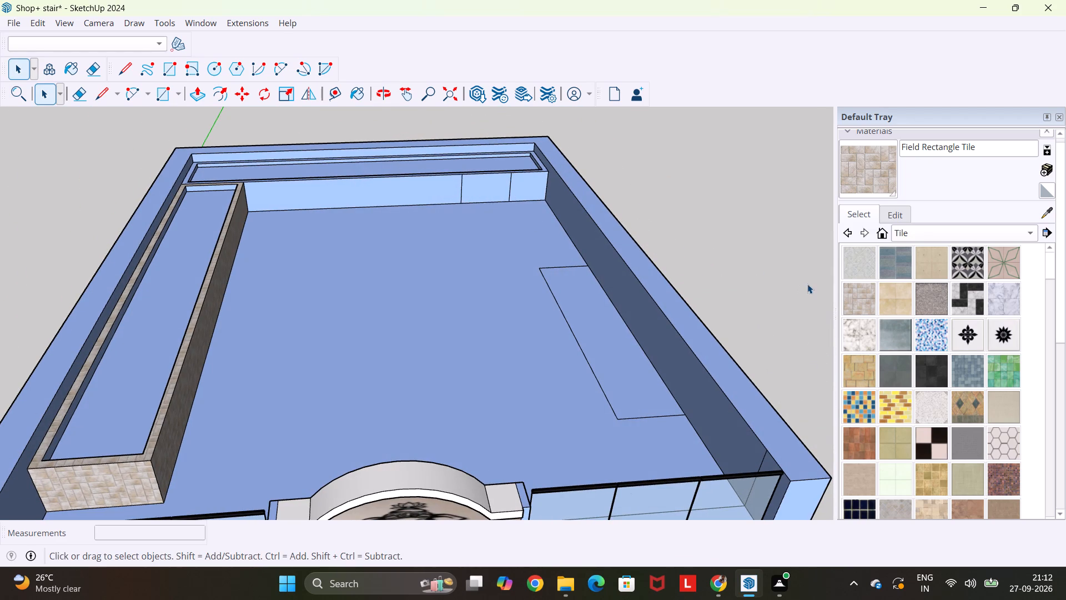
pyautogui.click(858, 295)
pyautogui.scroll(6, 311, 189)
pyautogui.click(311, 191)
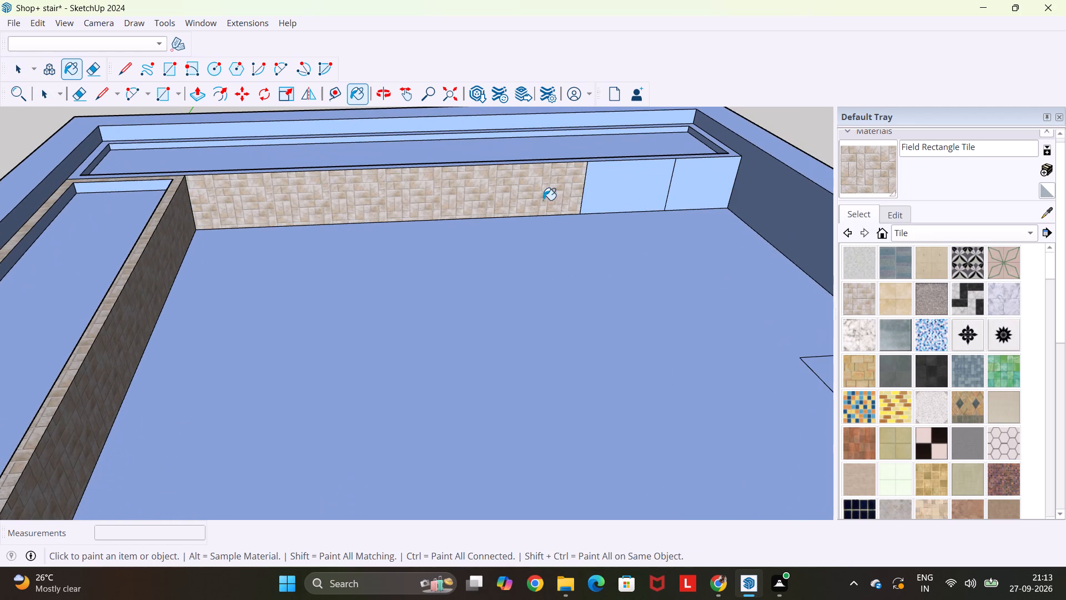
pyautogui.click(609, 191)
pyautogui.click(693, 187)
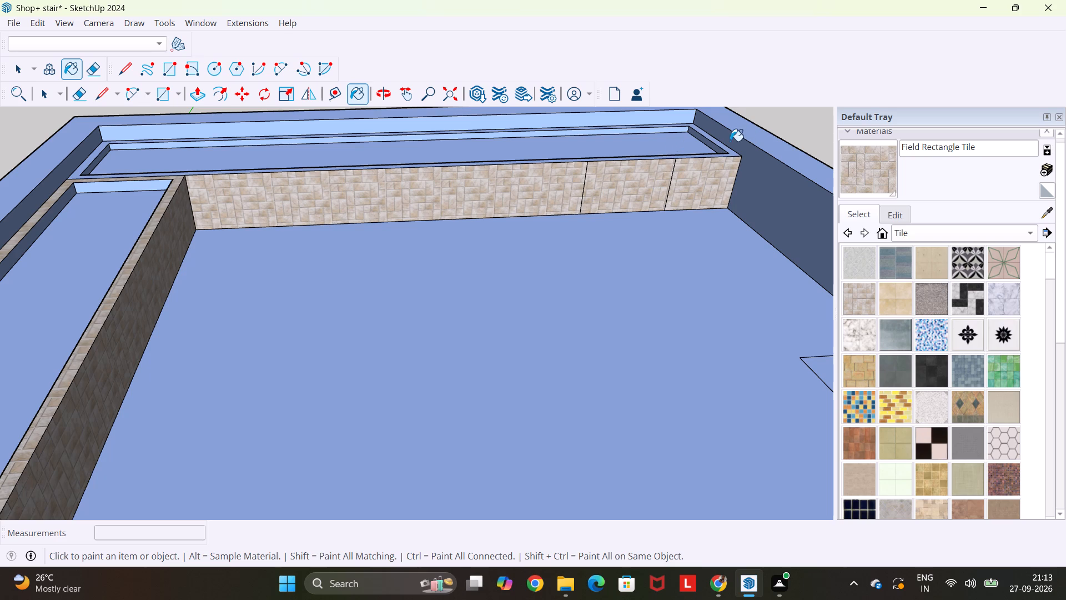
pyautogui.click(726, 148)
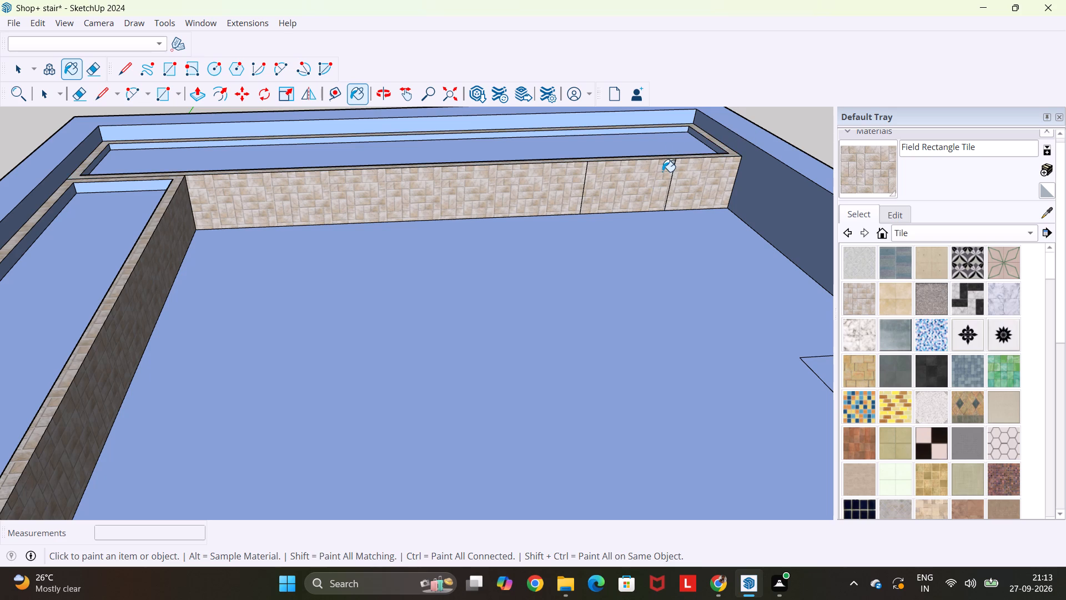
# Erase the two vertical seam lines on the rear box's tiled front face.
pyautogui.scroll(11, 662, 172)
pyautogui.press('e')
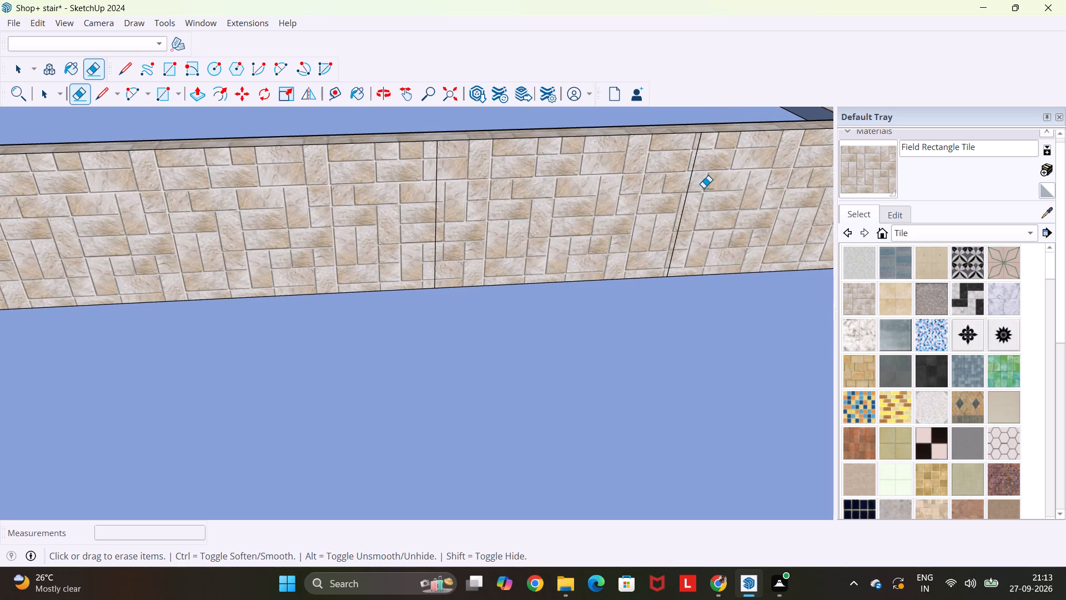
pyautogui.moveTo(732, 193); pyautogui.dragTo(380, 199)
pyautogui.scroll(-16, 380, 199)
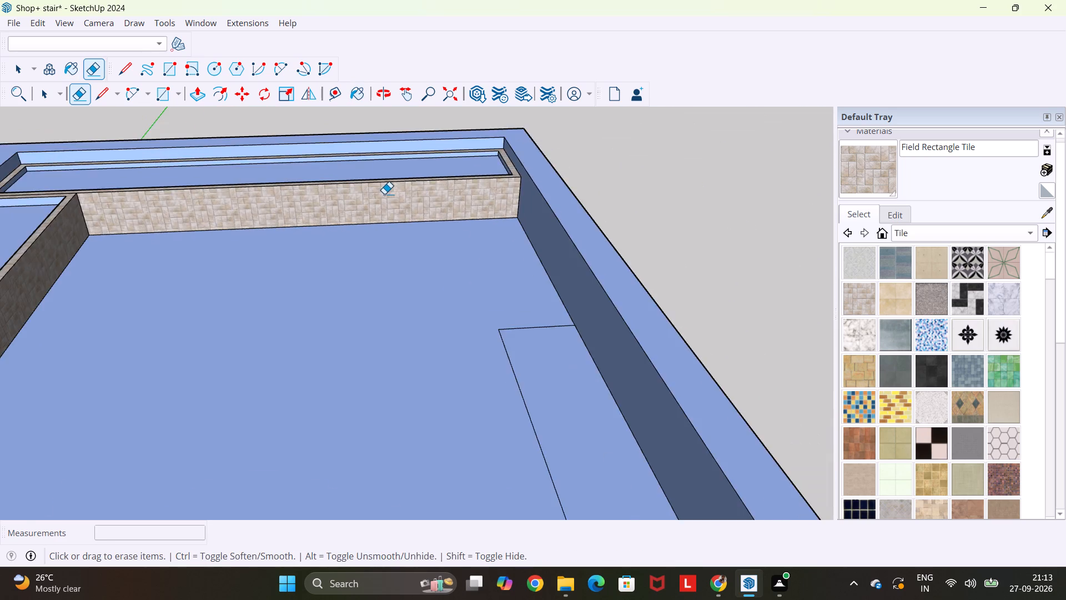
pyautogui.scroll(-3, 384, 194)
# Erase the leftover line segments on the roof floor behind the front railing and the vertical line on the side parapet.
pyautogui.moveTo(275, 245); pyautogui.dragTo(653, 248, button='middle')
pyautogui.scroll(-1, 285, 260)
pyautogui.scroll(4, 653, 248)
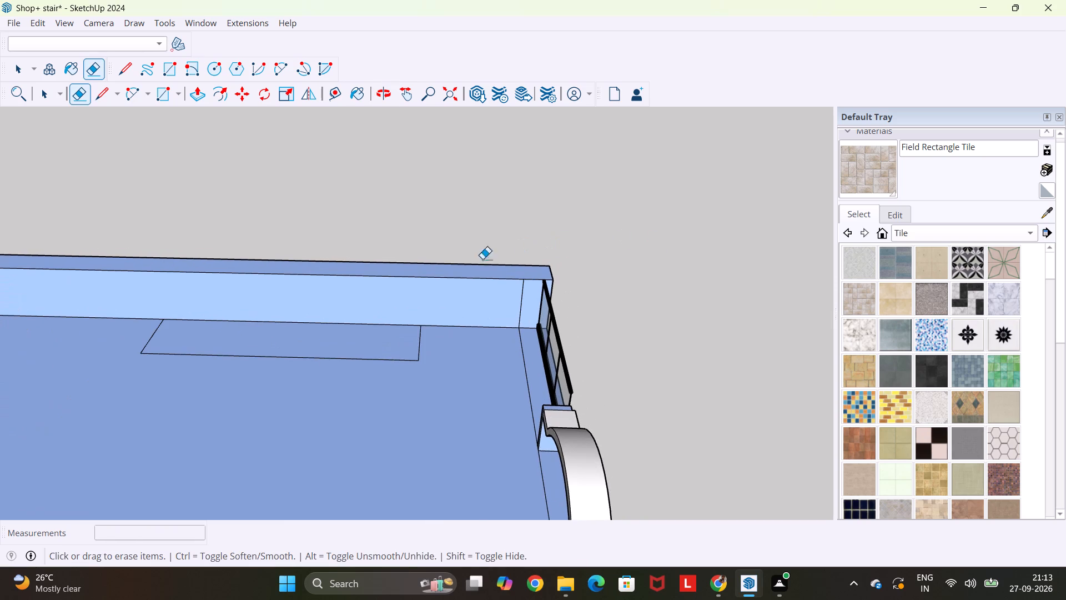
pyautogui.moveTo(304, 297); pyautogui.dragTo(338, 280, button='middle')
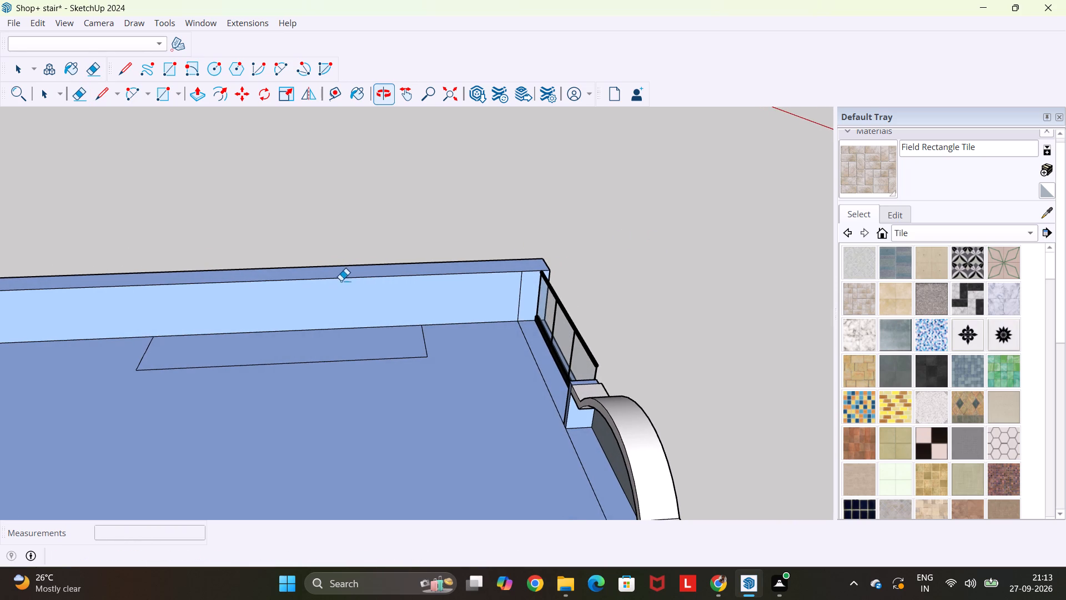
pyautogui.click(526, 339)
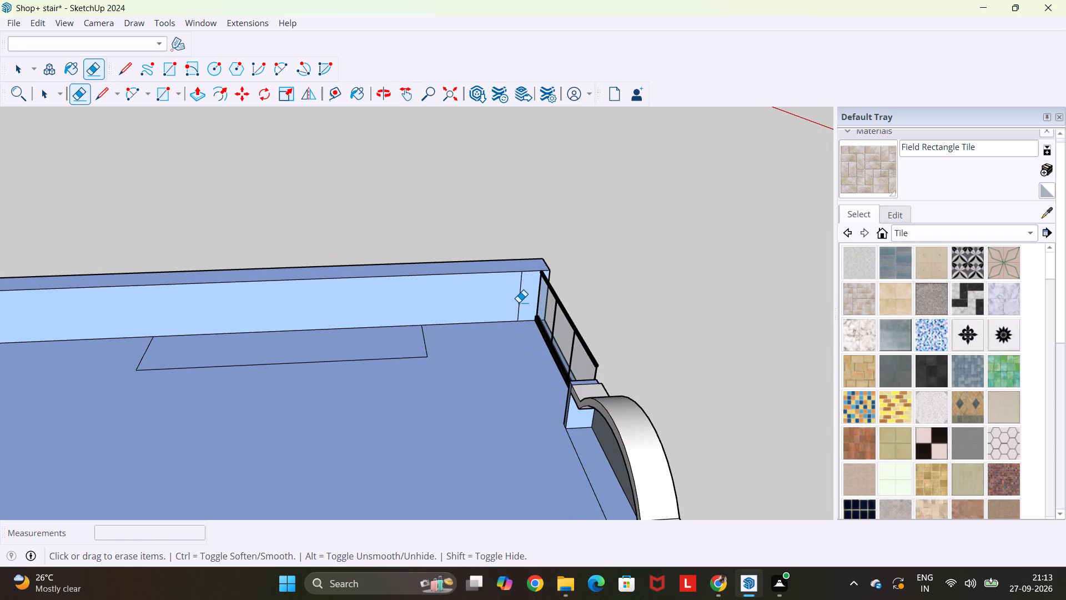
pyautogui.click(519, 302)
pyautogui.scroll(-10, 519, 302)
pyautogui.scroll(5, 545, 370)
pyautogui.click(545, 370)
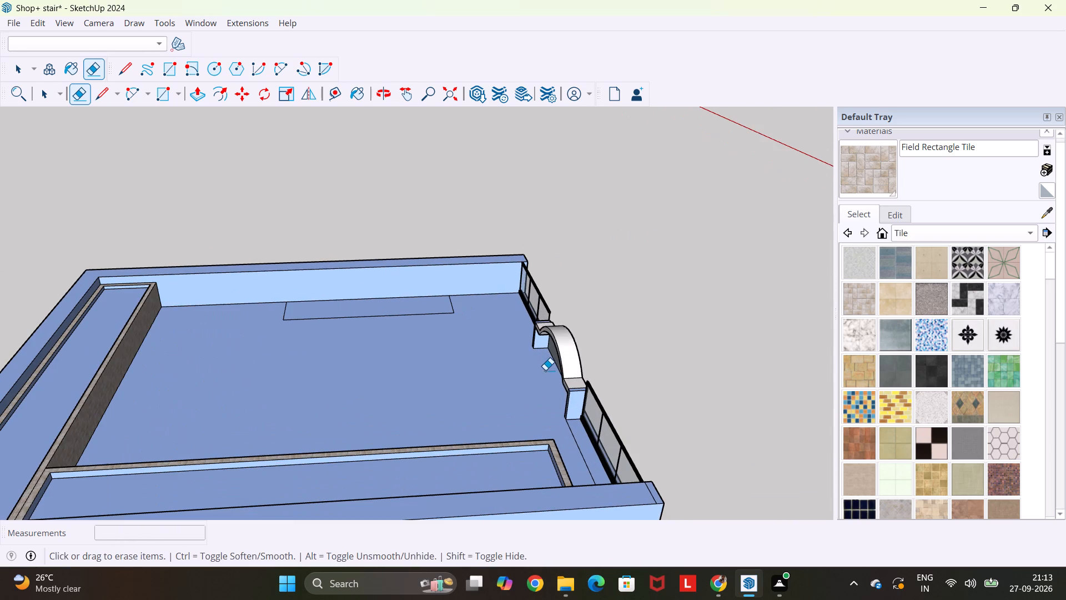
pyautogui.click(587, 465)
# Draw a circle with a radius a little over 3' on the roof floor, between the rear box and the remaining rectangle.
pyautogui.scroll(5, 320, 321)
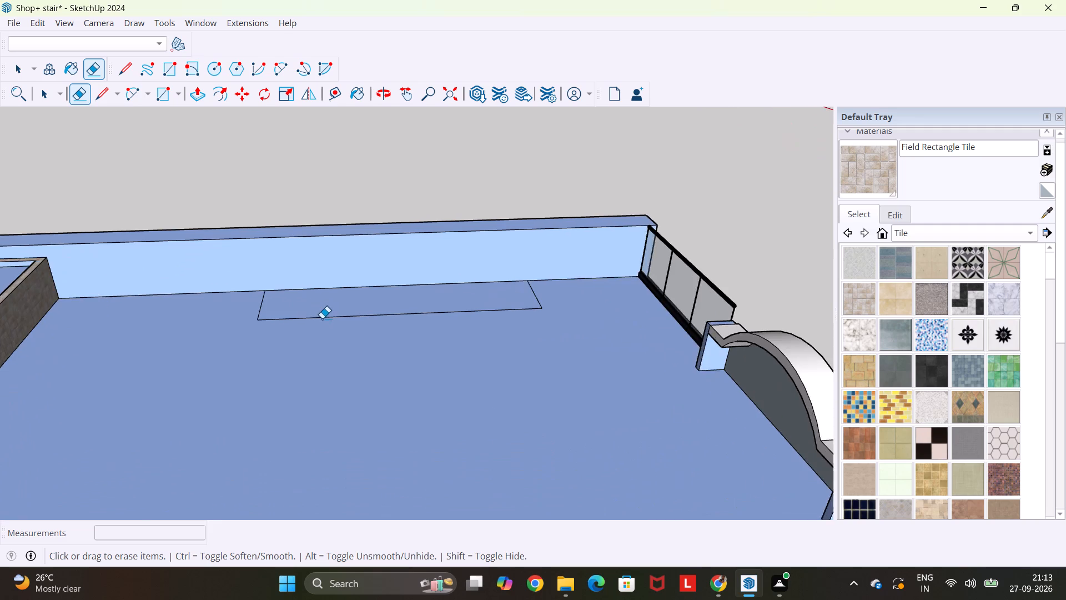
pyautogui.scroll(3, 316, 314)
pyautogui.scroll(-6, 301, 309)
pyautogui.press('c')
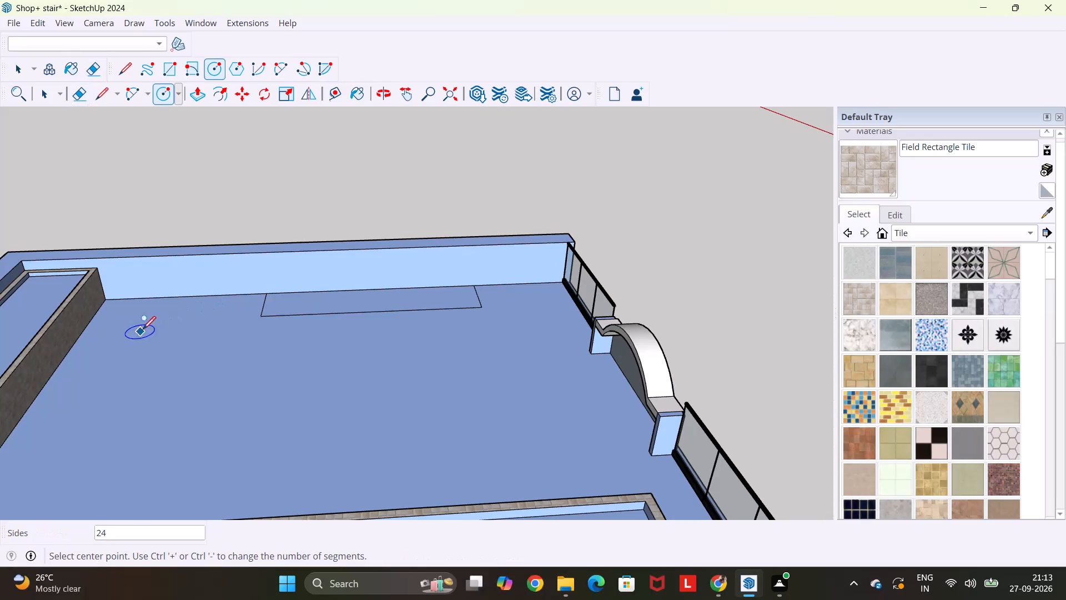
pyautogui.click(166, 313)
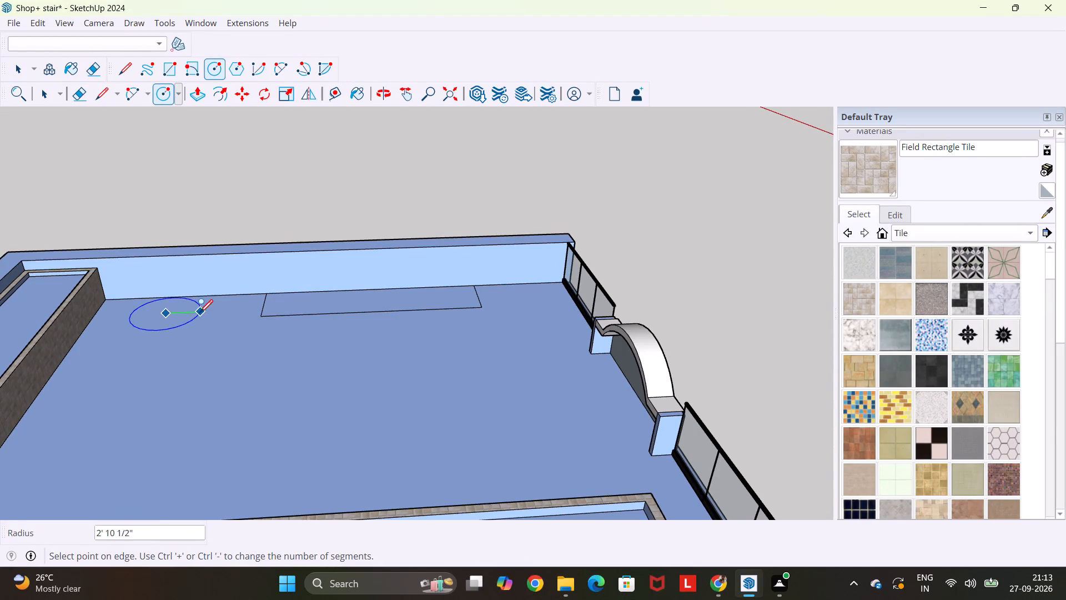
pyautogui.press('Escape')
pyautogui.moveTo(162, 326); pyautogui.dragTo(167, 333)
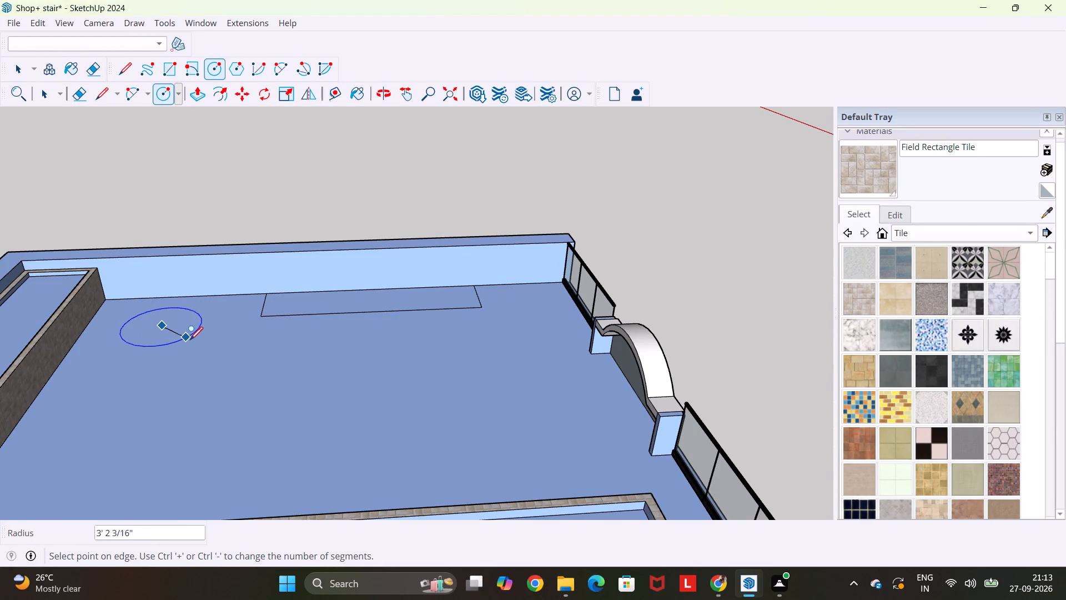
pyautogui.click(190, 339)
pyautogui.press('Escape')
pyautogui.press('space')
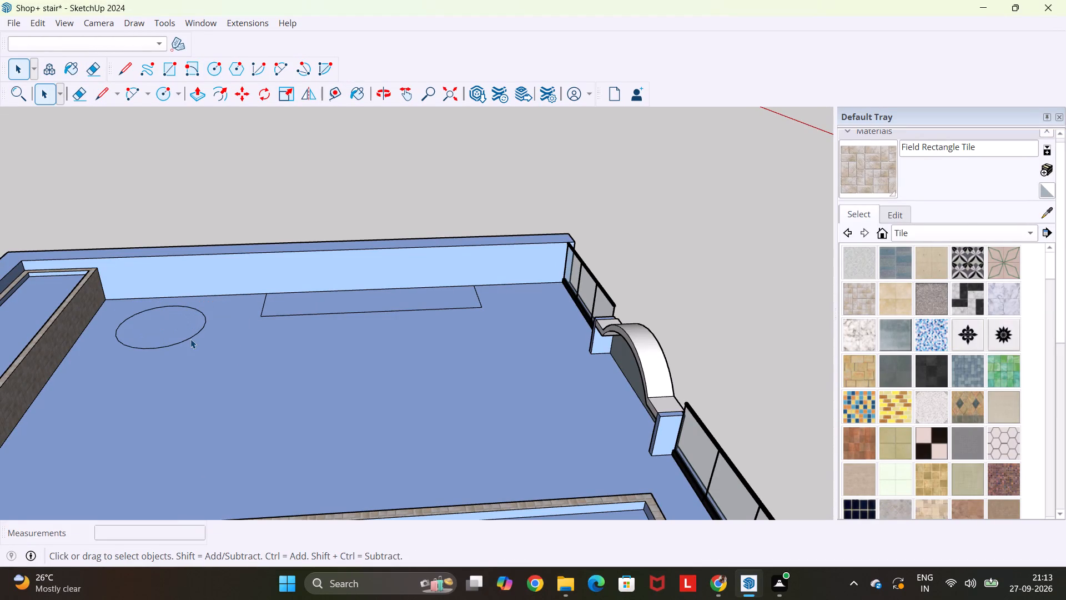
# Extrude the circle on the roof floor upward about 3' 1", level with the top edge of the adjacent tiled box.
pyautogui.press('p')
pyautogui.click(162, 319)
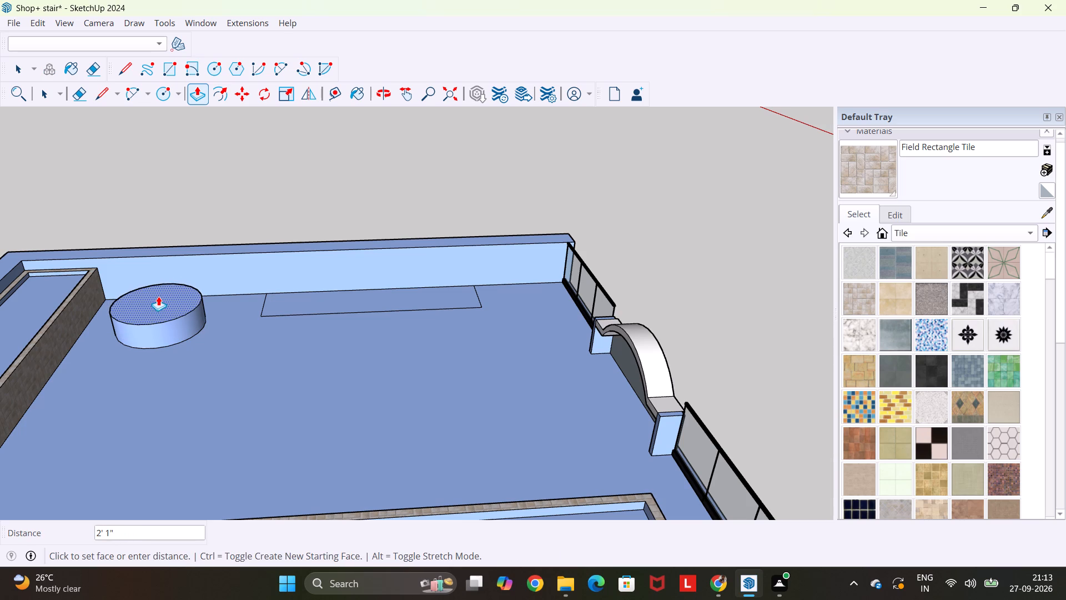
pyautogui.click(84, 292)
pyautogui.moveTo(159, 304); pyautogui.dragTo(77, 241, button='middle')
pyautogui.scroll(3, 77, 241)
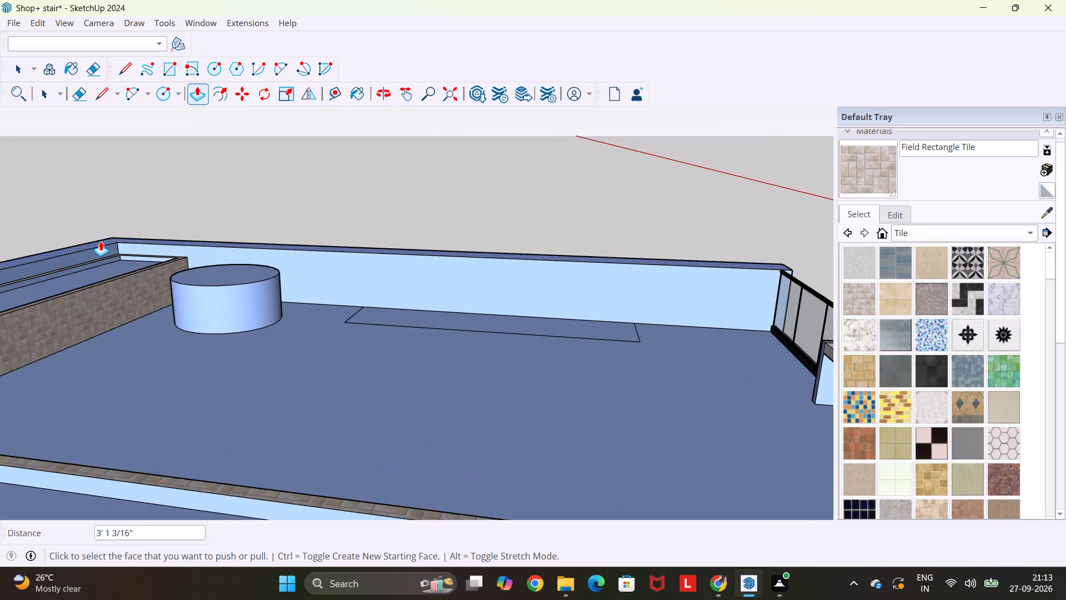
pyautogui.press('Escape')
pyautogui.press('space')
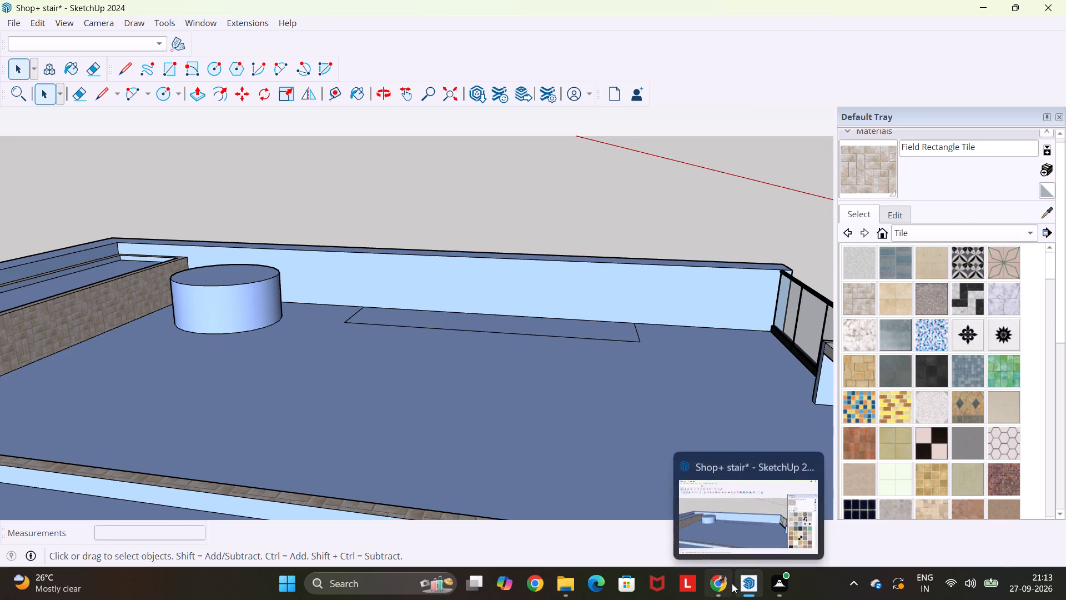
# Switch to Chrome and search the 3D Warehouse models for "tank".
pyautogui.click(731, 583)
pyautogui.click(455, 81)
pyautogui.press('BackSpace')
pyautogui.press('BackSpace')
pyautogui.press('BackSpace')
pyautogui.press('BackSpace')
pyautogui.press('BackSpace')
pyautogui.press('BackSpace')
pyautogui.press('BackSpace')
pyautogui.press('BackSpace')
pyautogui.press('BackSpace')
pyautogui.press('BackSpace')
pyautogui.press('BackSpace')
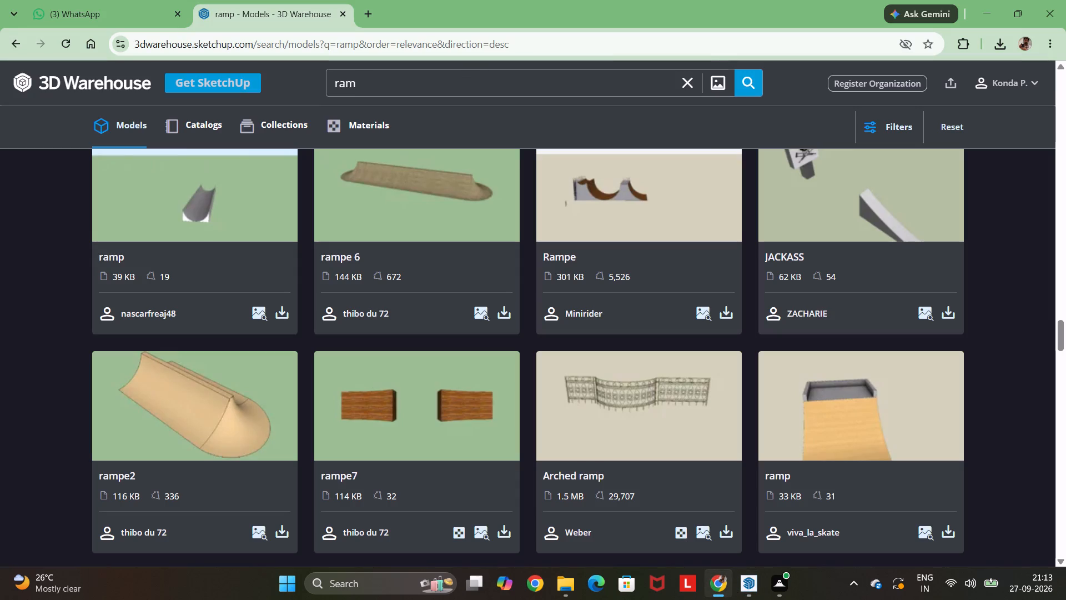
pyautogui.write('taank')
pyautogui.press('Return')
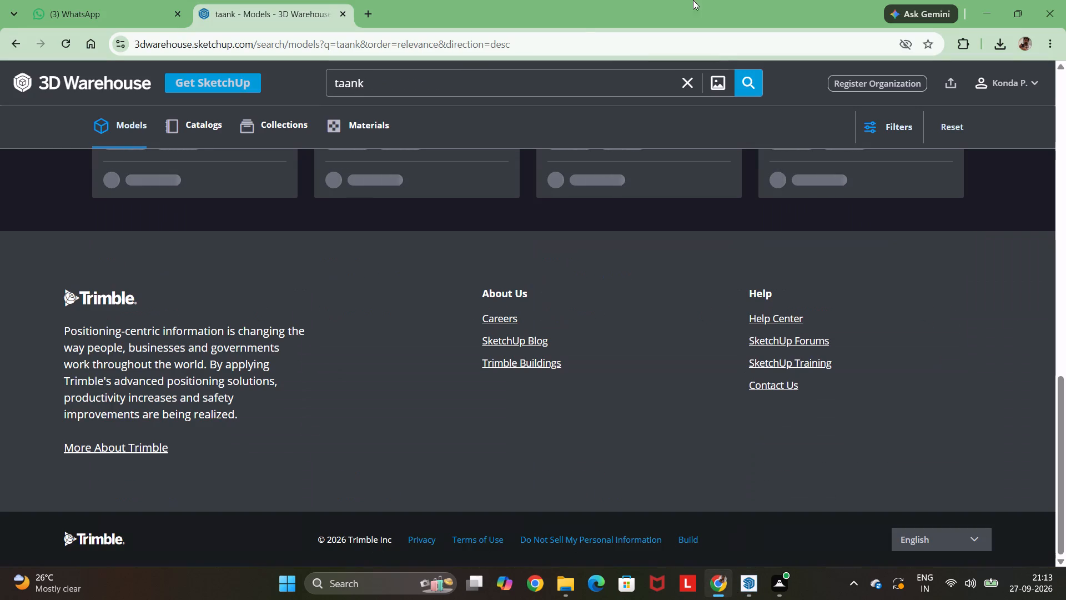
pyautogui.click(350, 82)
pyautogui.press('BackSpace')
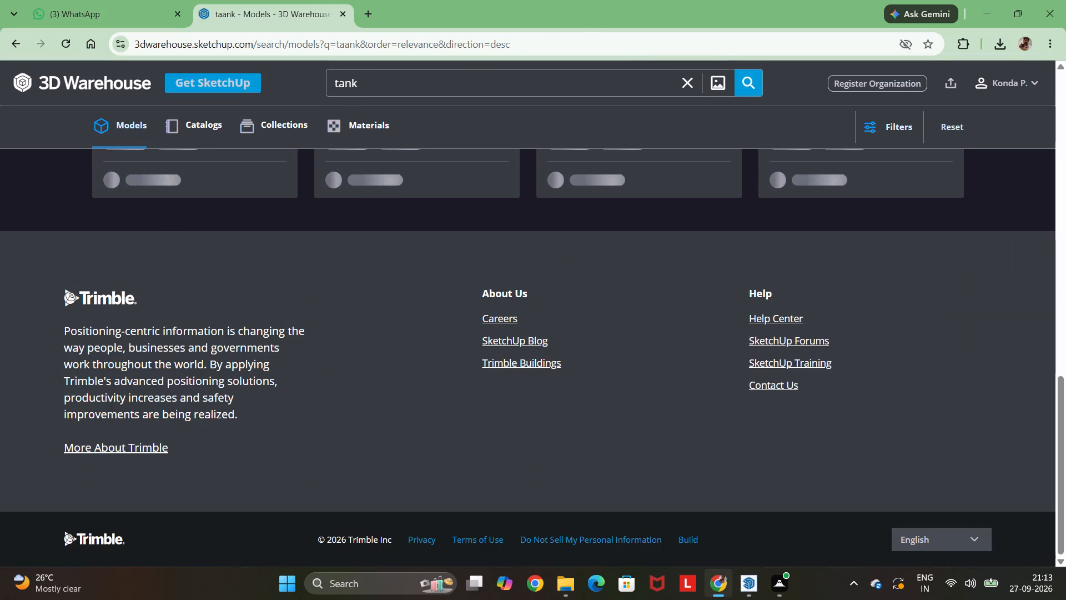
pyautogui.press('Return')
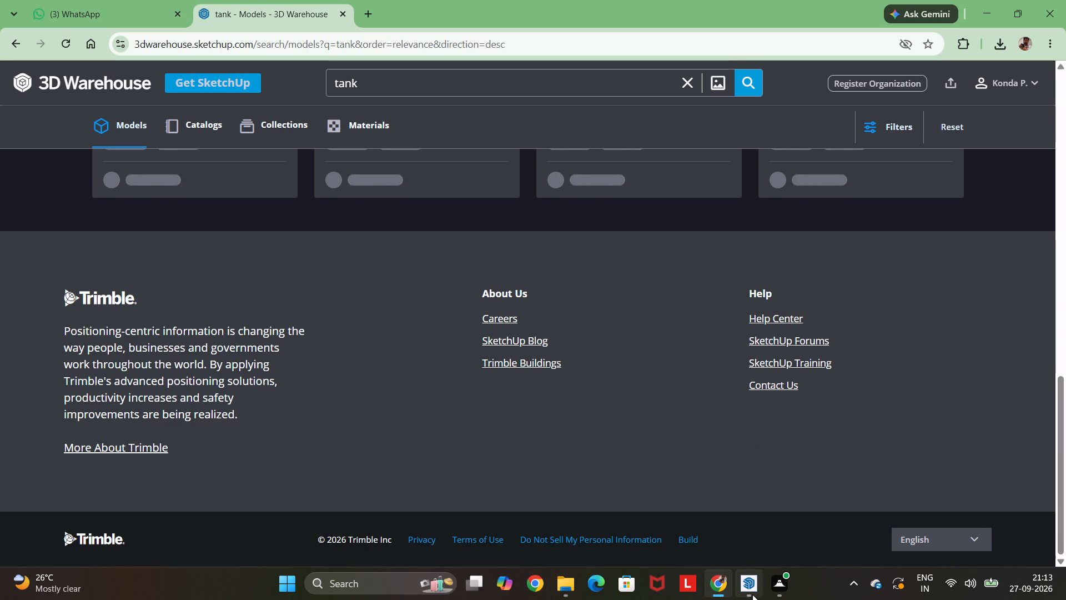
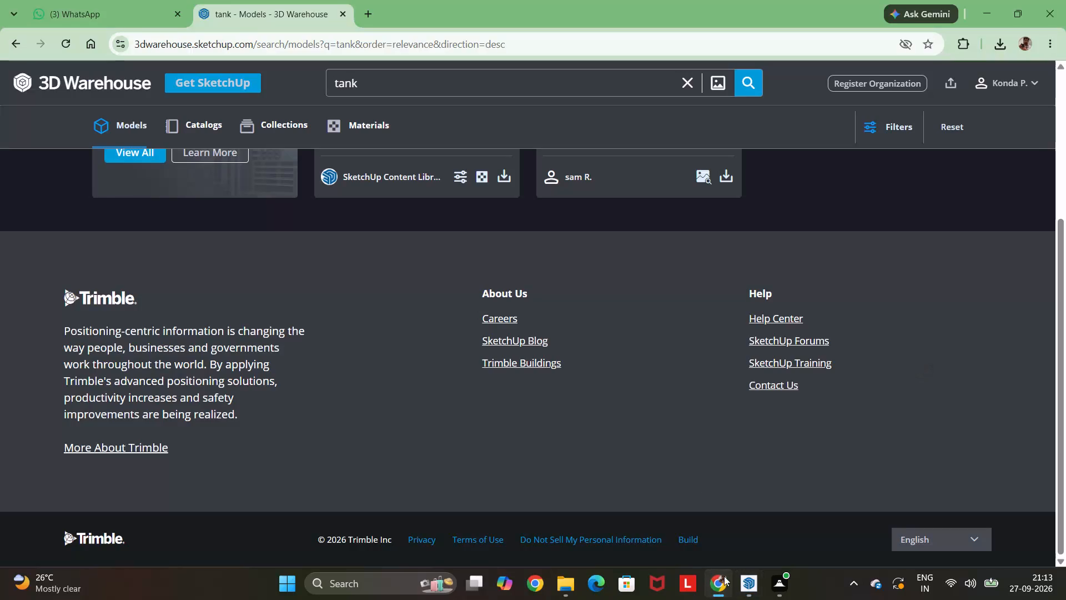
# Search the 3D Warehouse models for "water tank", written as two words.
pyautogui.scroll(-13, 521, 271)
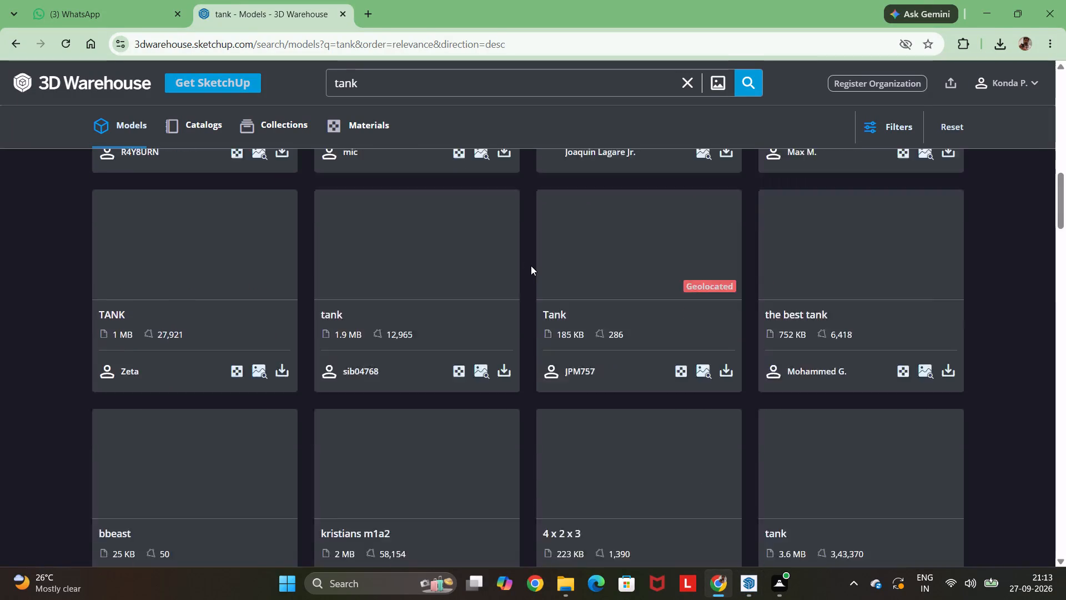
pyautogui.scroll(20, 531, 265)
pyautogui.scroll(3, 531, 265)
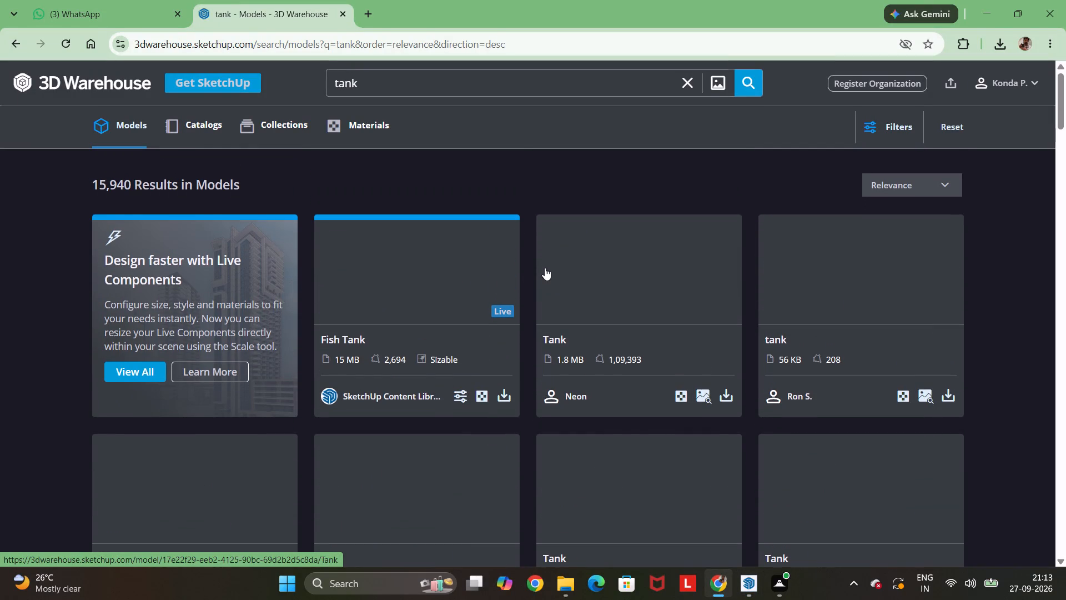
pyautogui.click(332, 84)
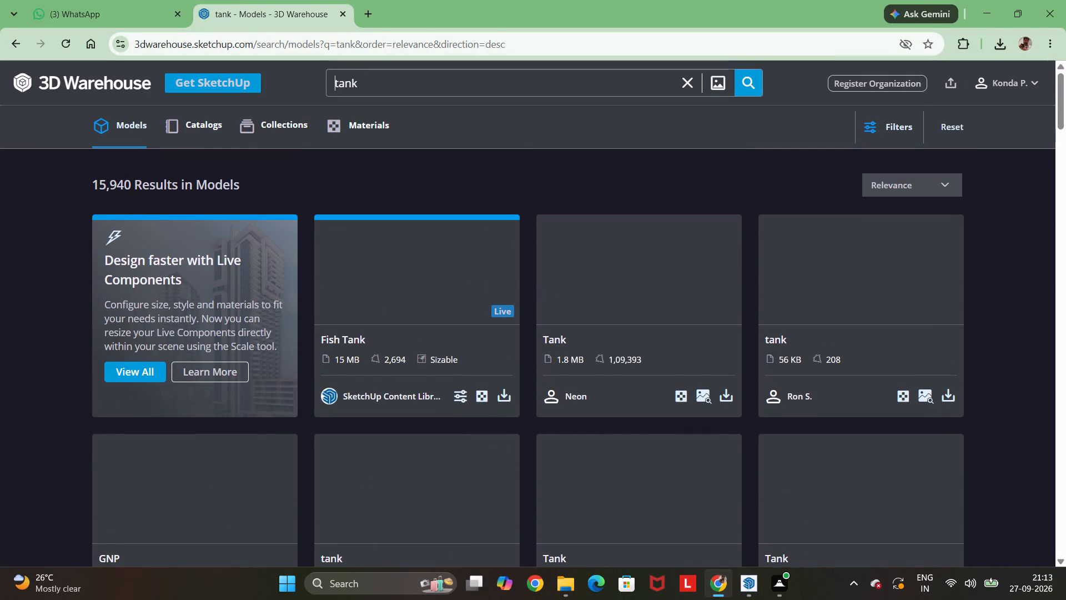
pyautogui.press('space')
pyautogui.write('water')
pyautogui.press('Return')
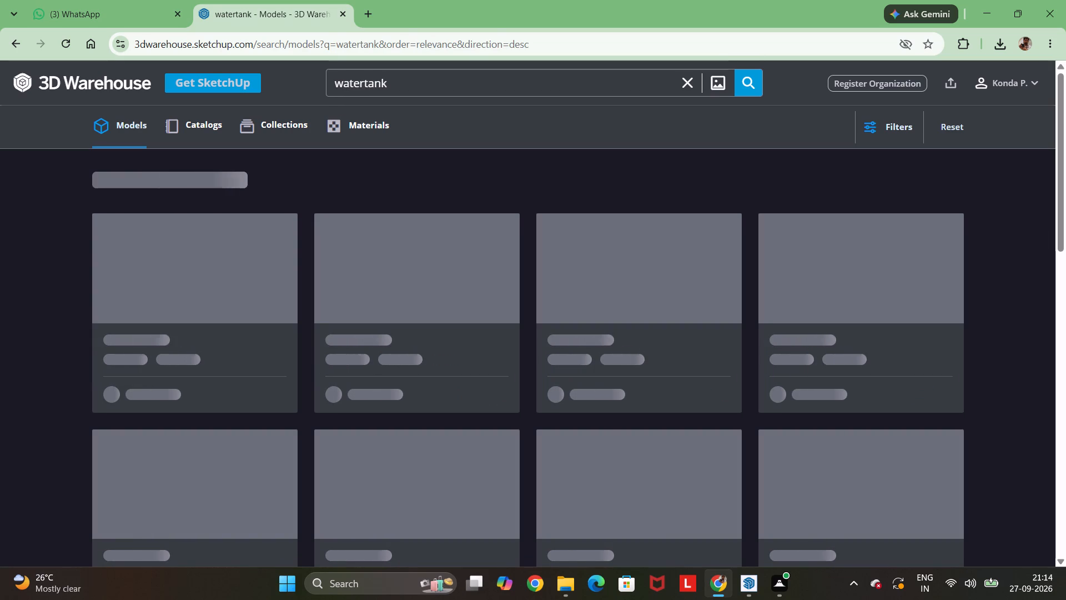
pyautogui.scroll(1, 372, 93)
pyautogui.click(361, 82)
pyautogui.click(365, 83)
pyautogui.press('space')
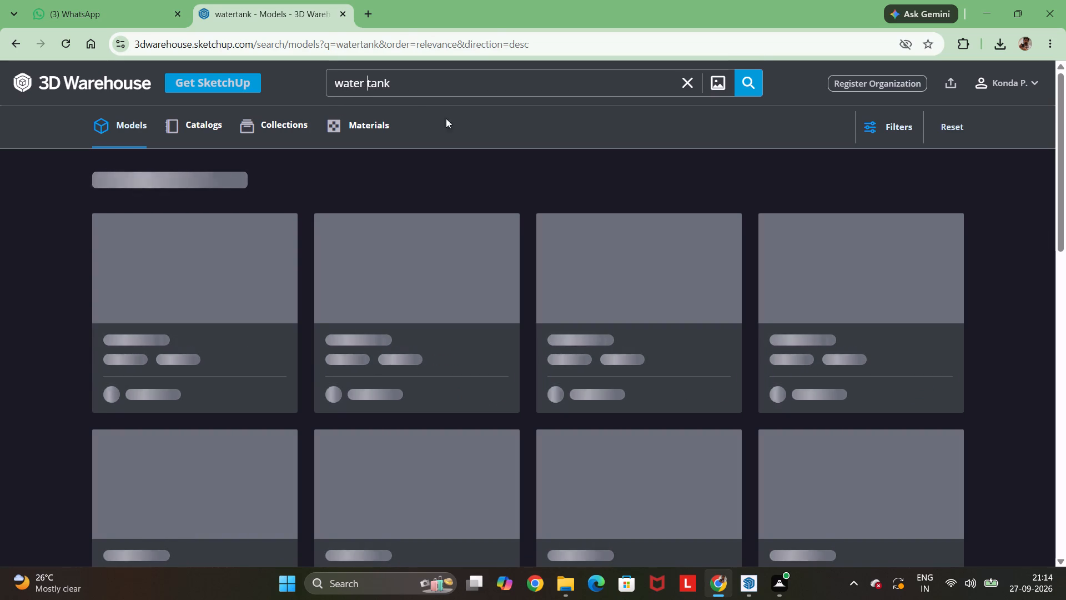
pyautogui.click(740, 91)
# Look through the water tank models in the search results and compare their thumbnails.
pyautogui.scroll(-1, 748, 124)
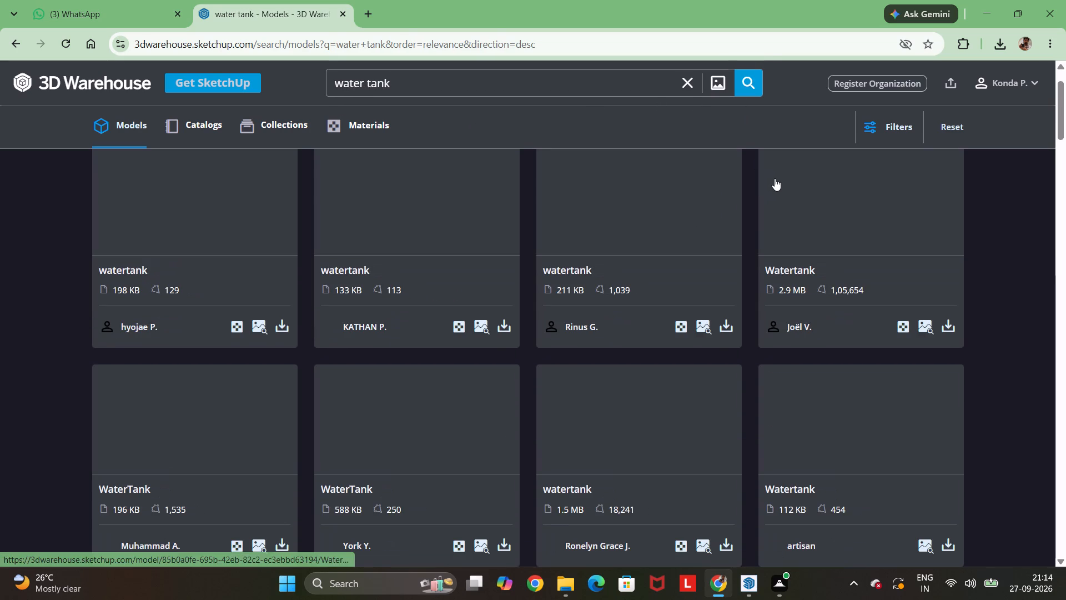
pyautogui.scroll(4, 773, 190)
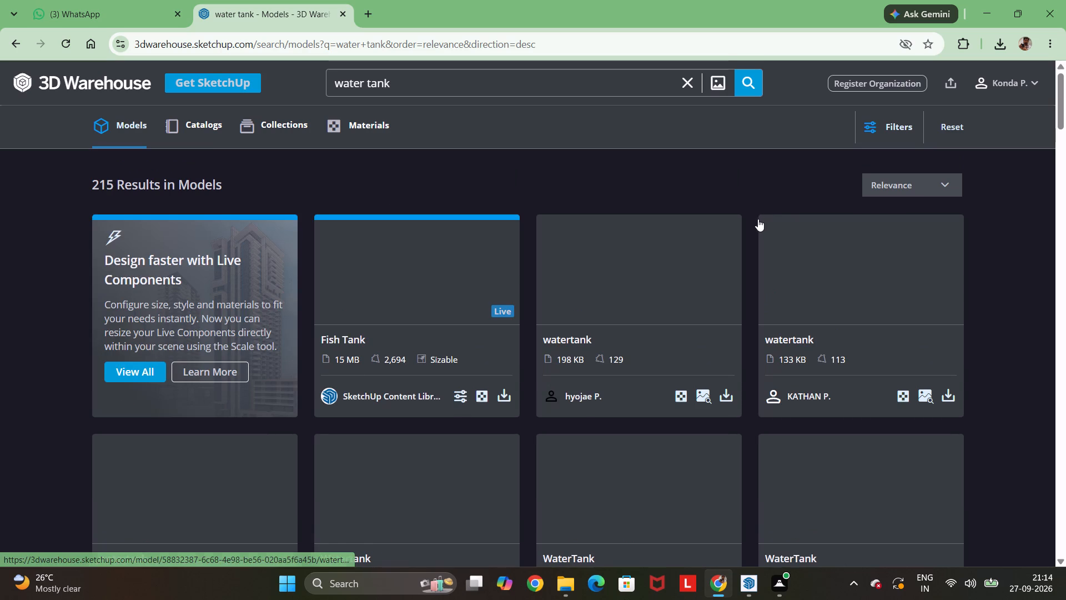
pyautogui.scroll(-3, 756, 221)
pyautogui.scroll(3, 743, 227)
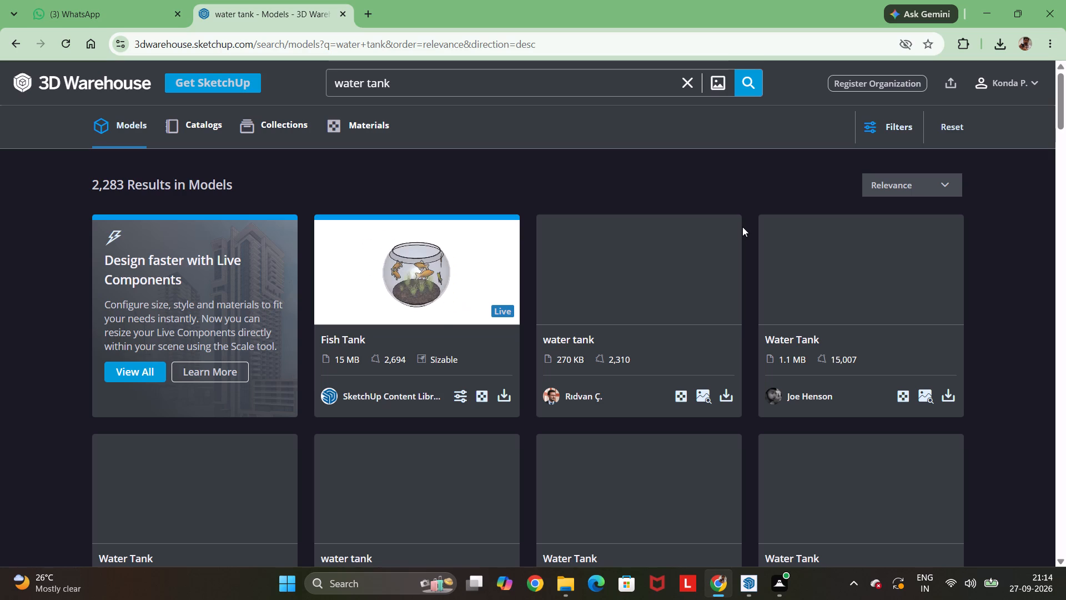
pyautogui.scroll(-1, 748, 229)
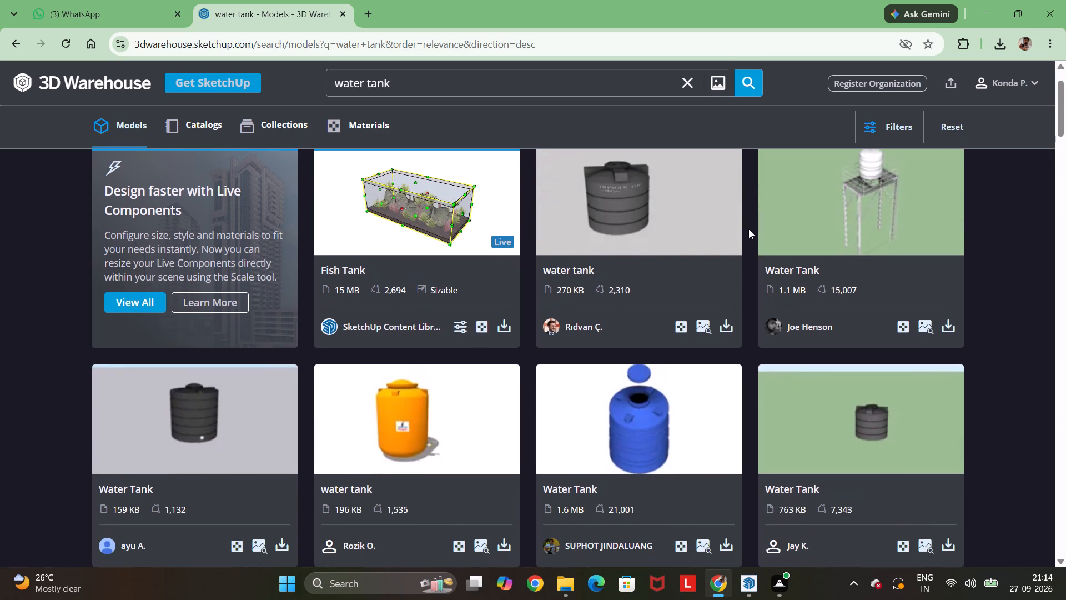
pyautogui.scroll(-4, 748, 229)
pyautogui.scroll(3, 737, 231)
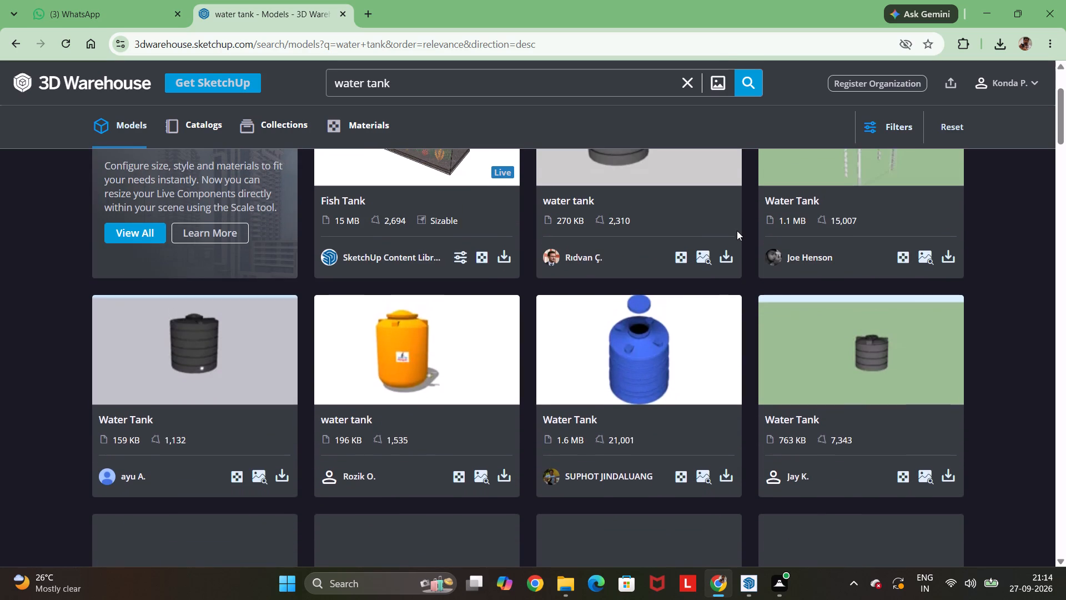
pyautogui.scroll(-1, 631, 331)
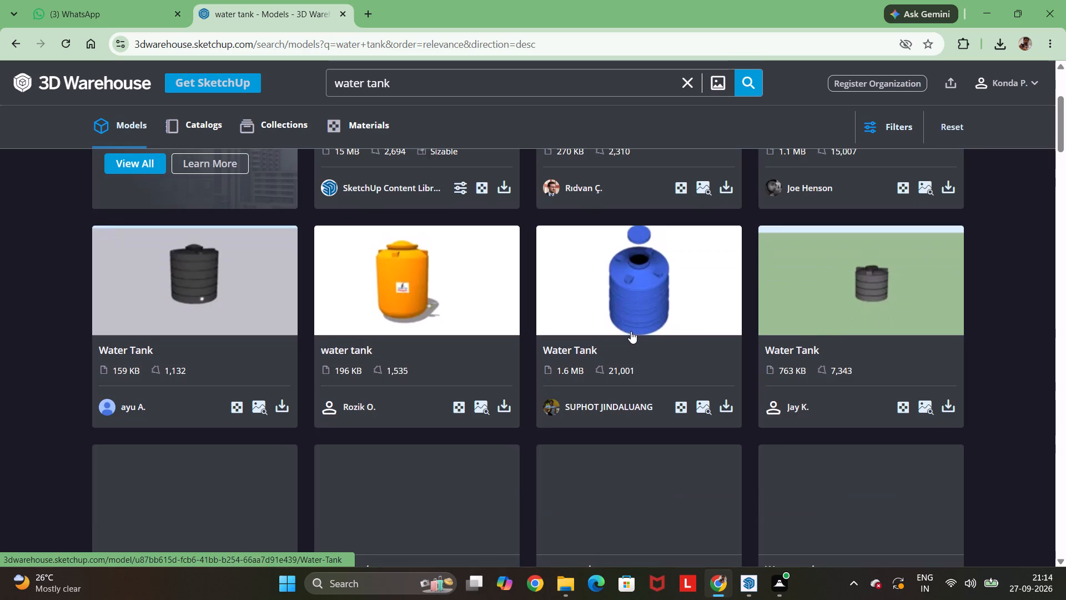
pyautogui.scroll(-3, 631, 331)
pyautogui.scroll(4, 631, 331)
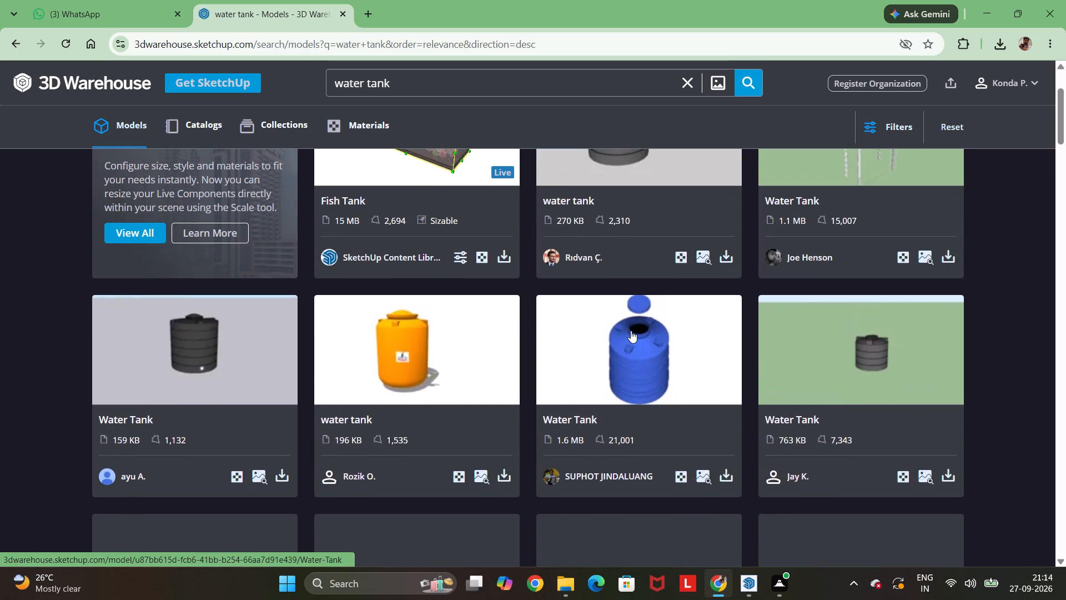
pyautogui.scroll(5, 631, 331)
pyautogui.scroll(-7, 631, 331)
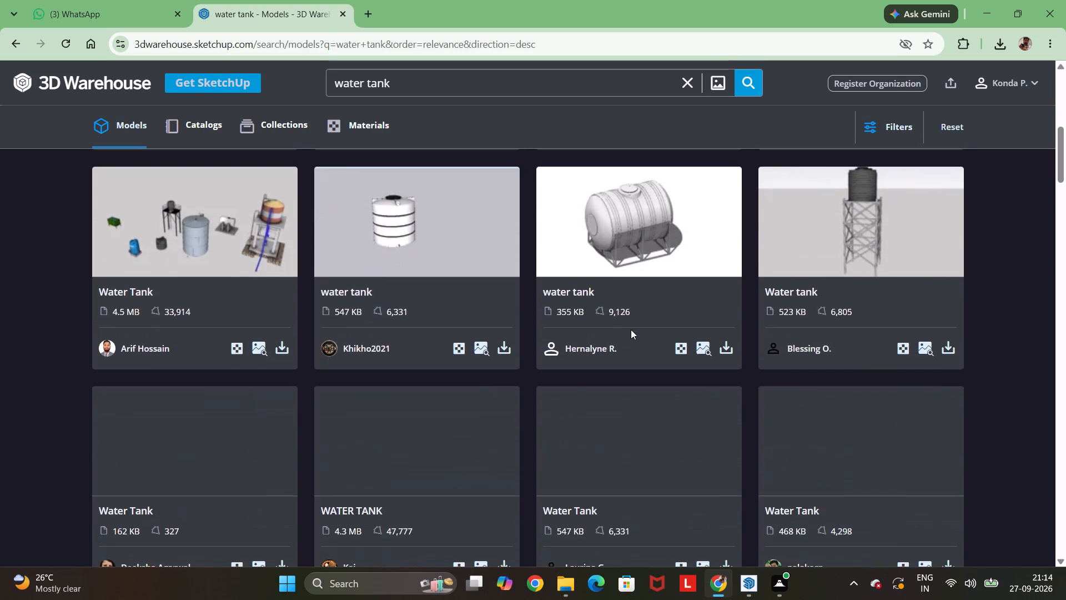
pyautogui.scroll(1, 631, 329)
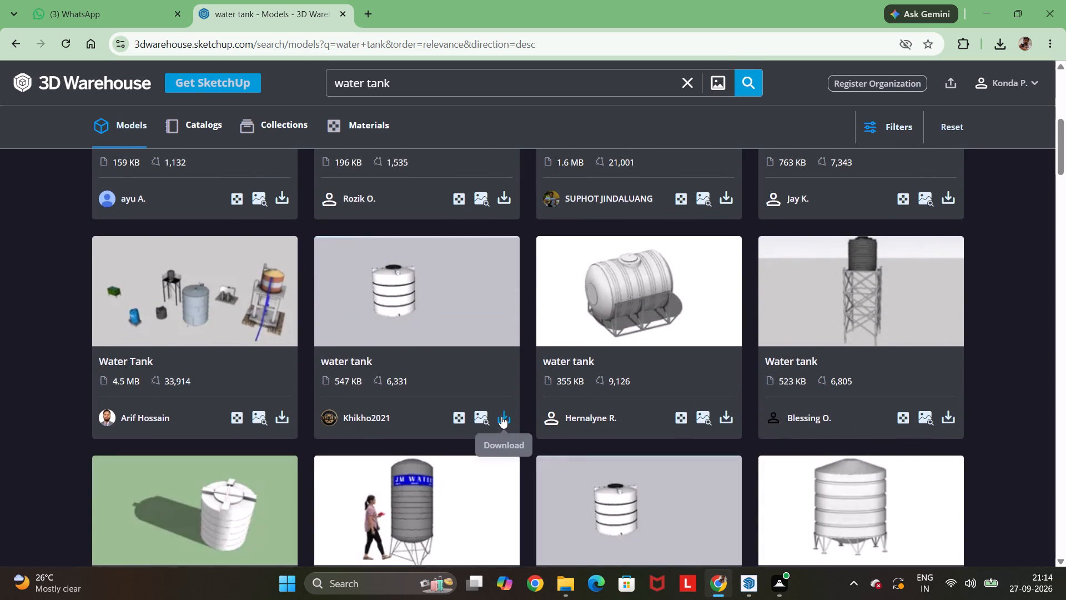
# Download the 162 KB white Water Tank model as a SketchUp File.
pyautogui.click(501, 416)
pyautogui.scroll(-4, 336, 463)
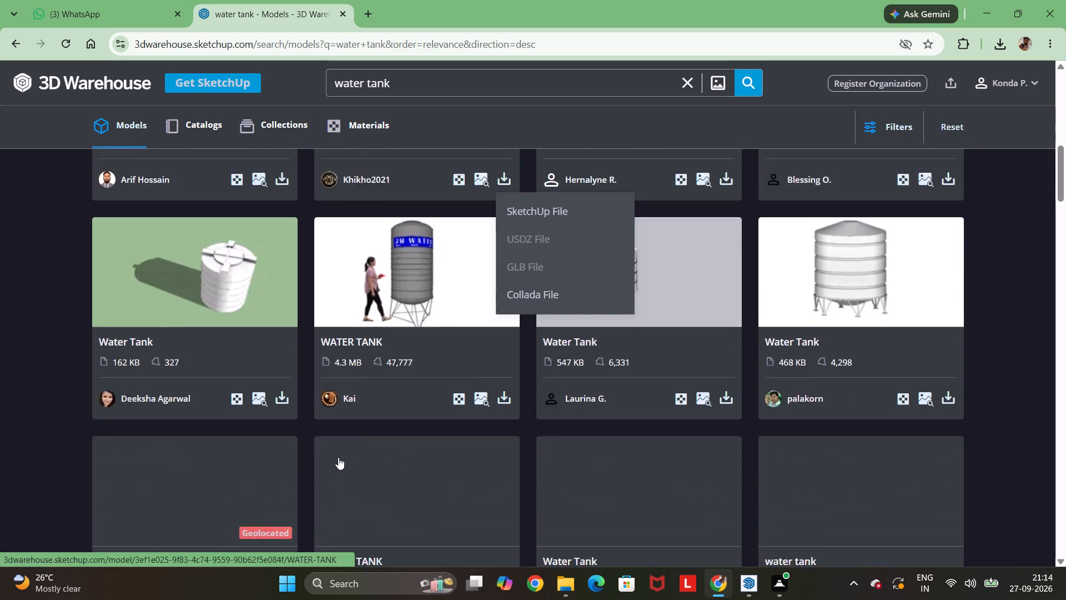
pyautogui.click(283, 360)
pyautogui.click(314, 388)
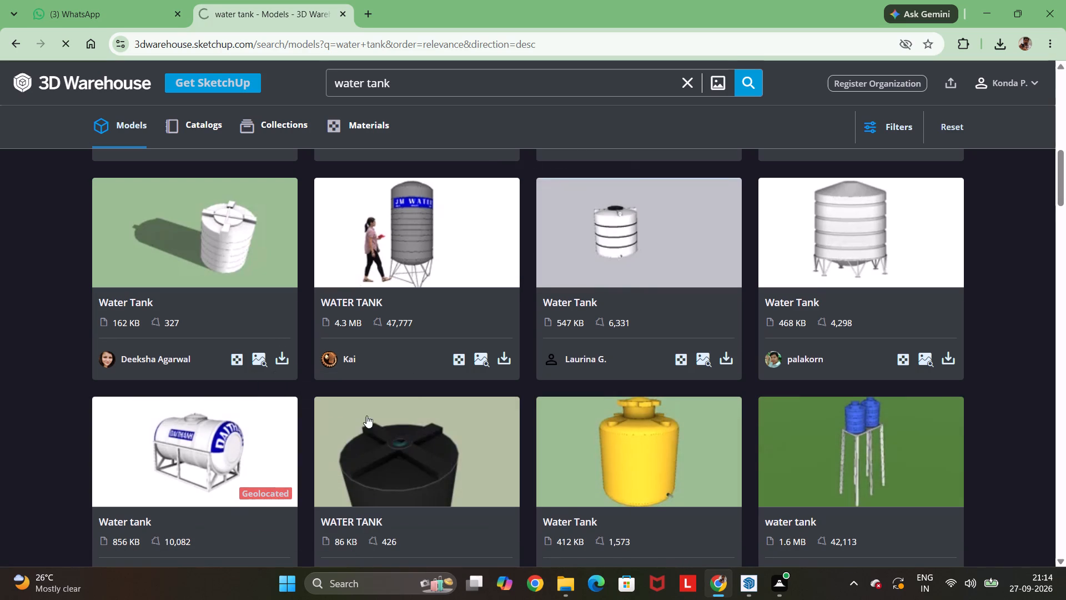
# In File Explorer, refresh the Downloads folder and open the newly downloaded water tank model.
pyautogui.click(555, 584)
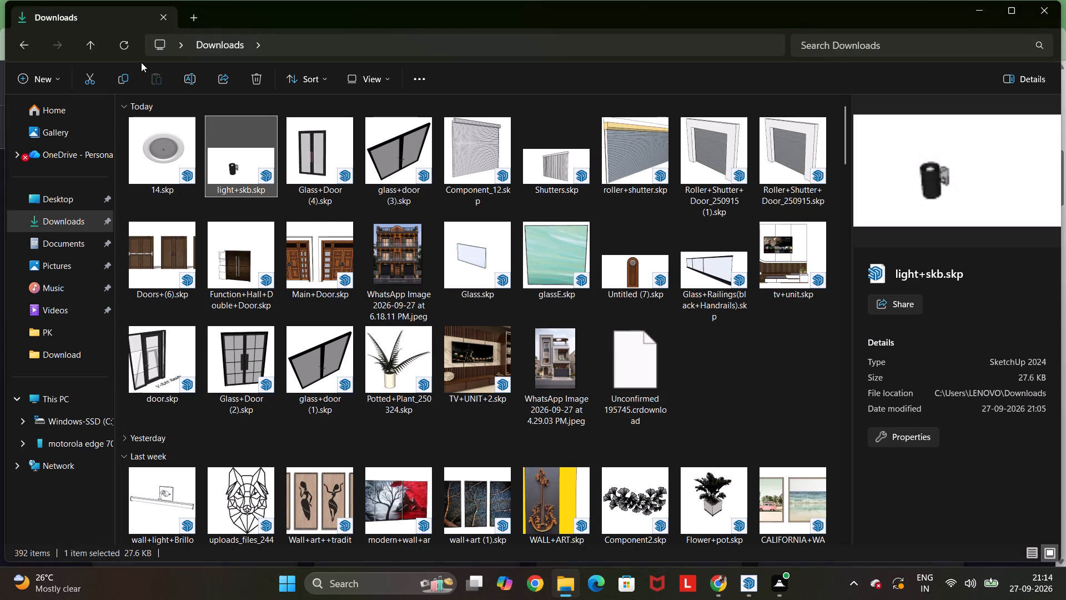
pyautogui.click(127, 53)
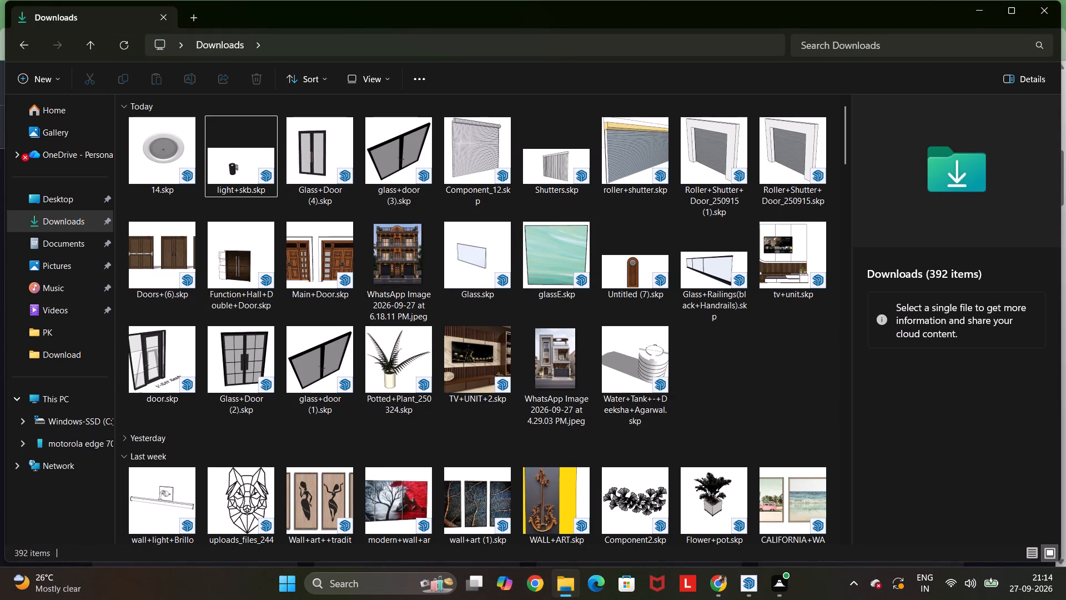
pyautogui.click(117, 43)
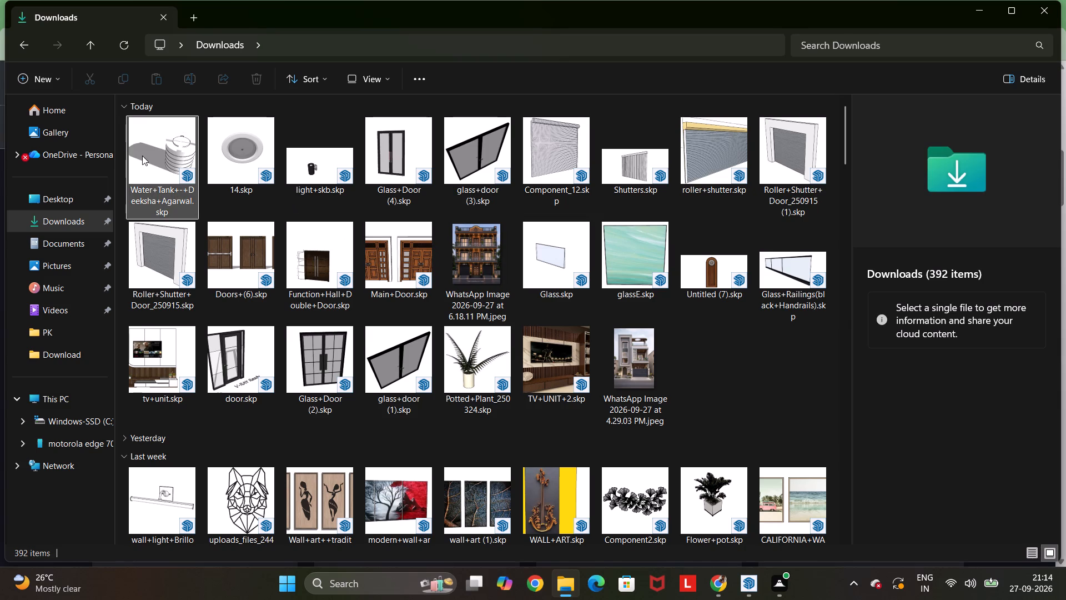
pyautogui.rightClick(150, 156)
pyautogui.click(192, 210)
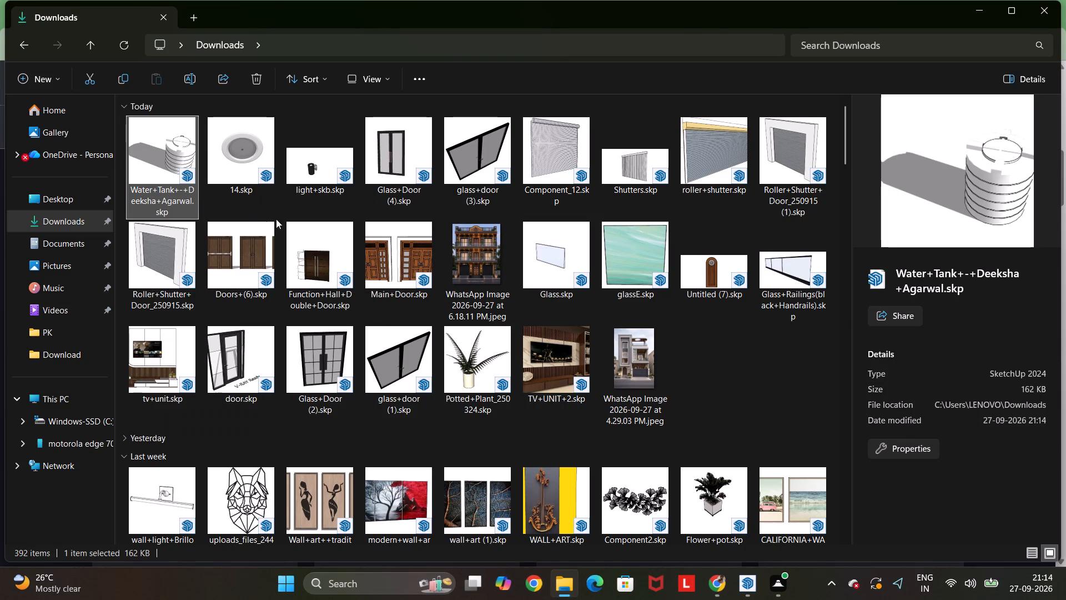
# Switch to the Shop+ stair model in SketchUp and offset the floor rectangle beside the terrace wall inward by 6".
pyautogui.click(743, 581)
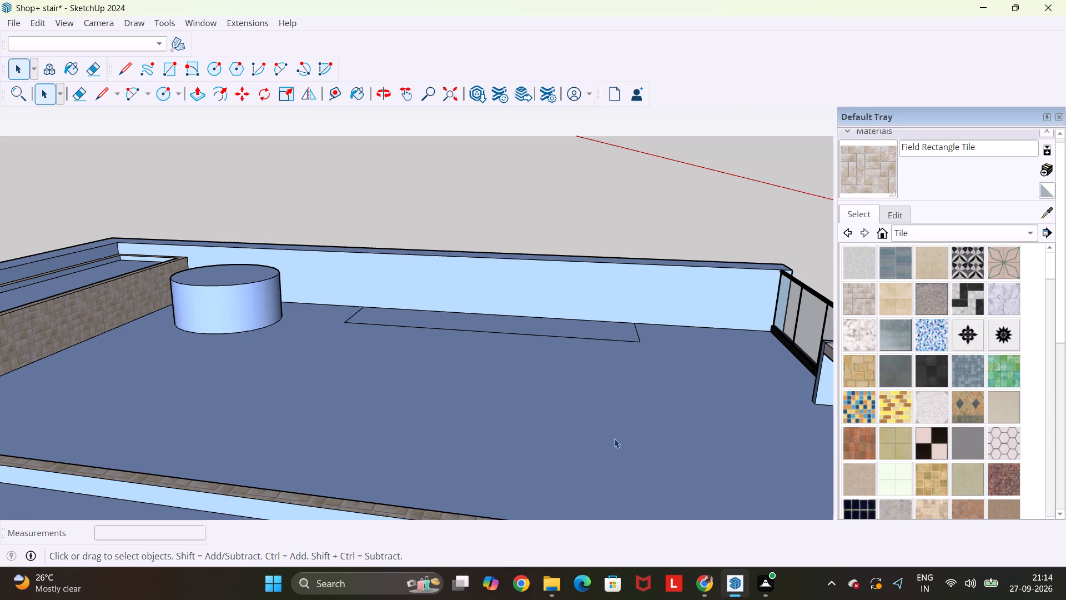
pyautogui.scroll(-4, 614, 438)
pyautogui.press('Tab')
pyautogui.moveTo(563, 354); pyautogui.dragTo(569, 467, button='middle')
pyautogui.scroll(1, 567, 476)
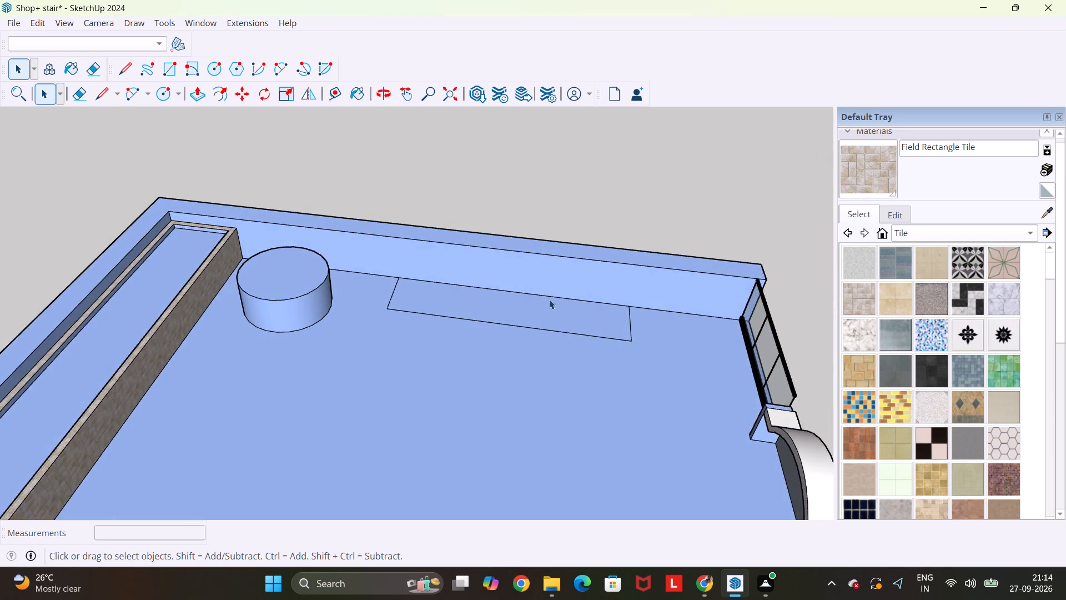
pyautogui.scroll(7, 549, 299)
pyautogui.press('f')
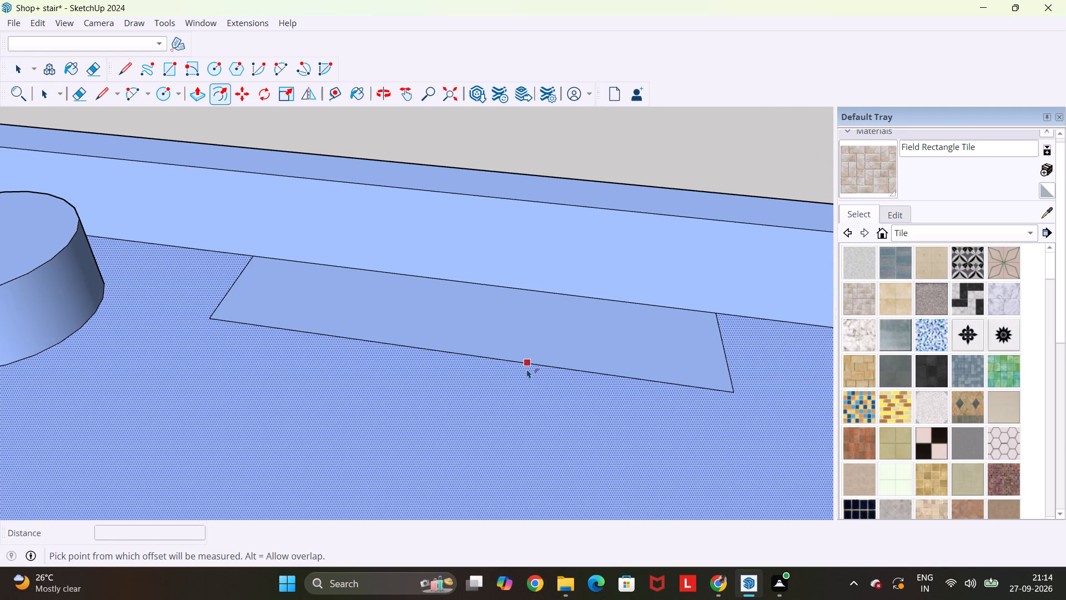
pyautogui.click(527, 369)
pyautogui.write('6"')
pyautogui.press('Return')
pyautogui.press('Escape')
pyautogui.press('space')
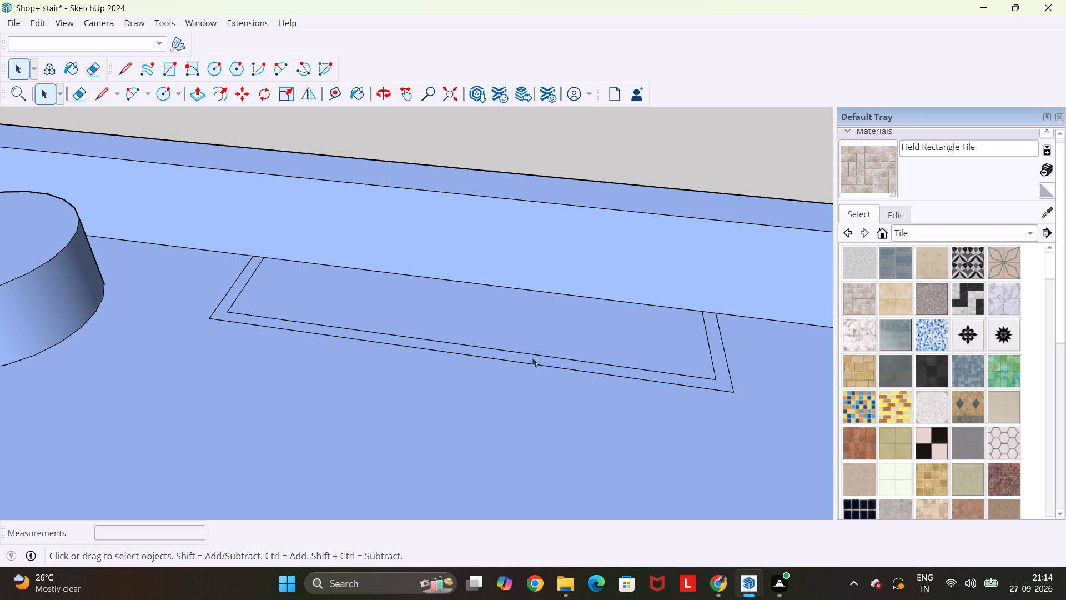
# Push/Pull the narrow border strip of the terrace rectangle up about 3' 7" to form the box walls.
pyautogui.press('p')
pyautogui.click(724, 349)
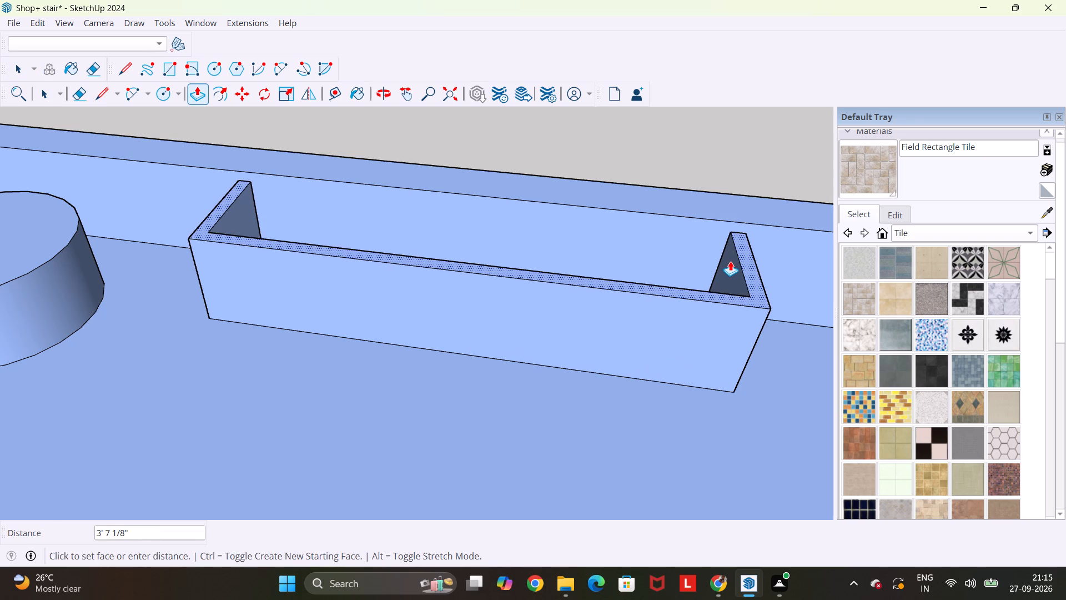
pyautogui.click(730, 261)
# Push/Pull the inner floor of the walled box up about 3' 4", just below the rim.
pyautogui.moveTo(722, 240); pyautogui.dragTo(676, 423, button='middle')
pyautogui.scroll(1, 657, 407)
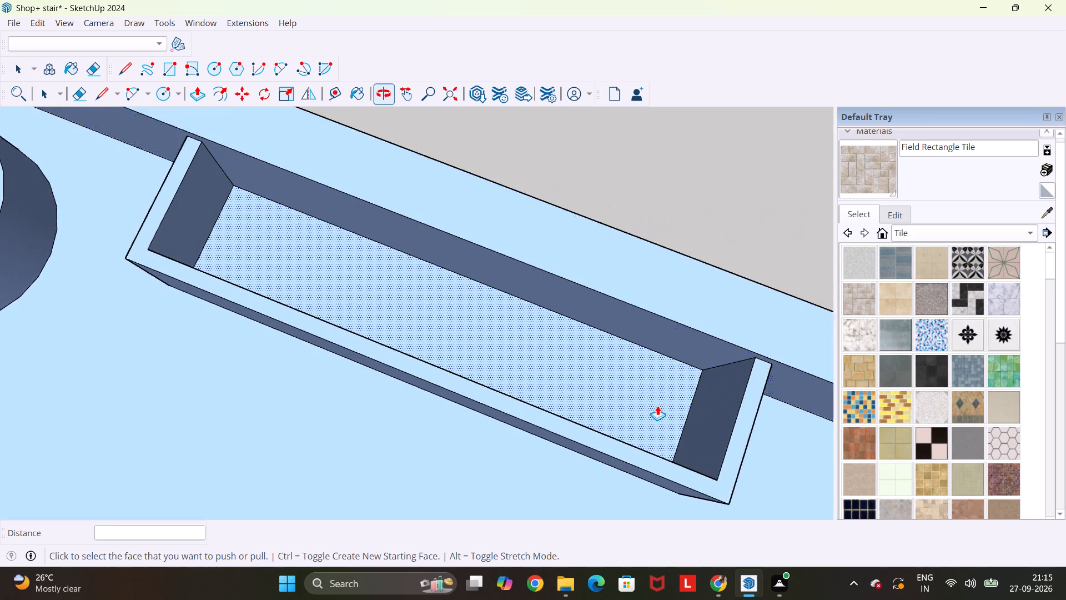
pyautogui.scroll(1, 657, 406)
pyautogui.click(655, 395)
pyautogui.click(695, 370)
pyautogui.press('Escape')
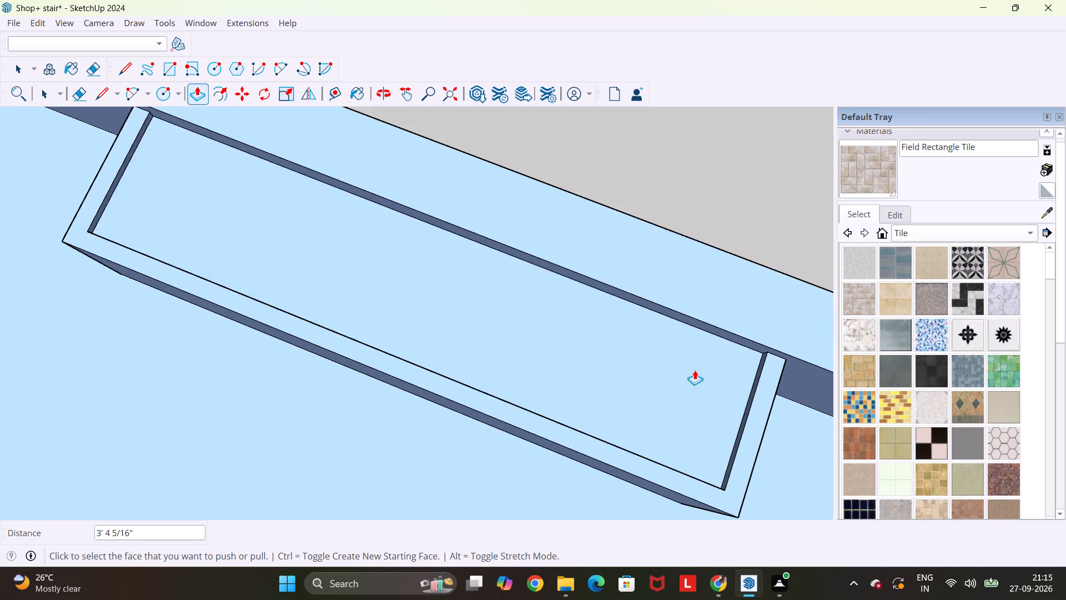
pyautogui.press('space')
# Paint the outer sides and top rim of the box against the terrace wall with Field Rectangle Tile.
pyautogui.scroll(-3, 695, 370)
pyautogui.moveTo(599, 440); pyautogui.dragTo(678, 319, button='middle')
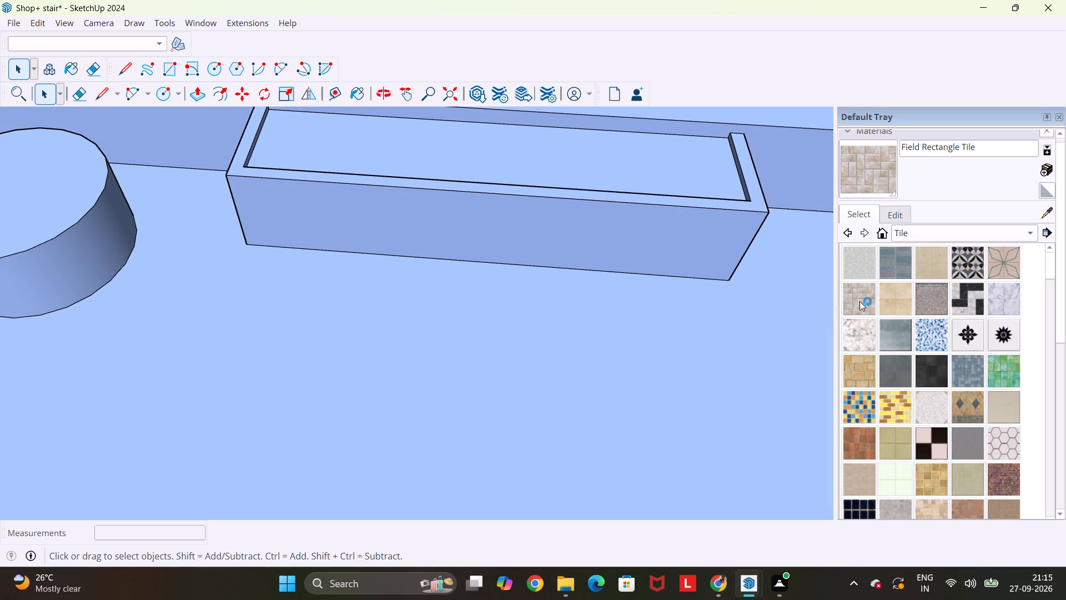
pyautogui.click(859, 301)
pyautogui.click(658, 276)
pyautogui.click(681, 254)
pyautogui.moveTo(738, 246); pyautogui.dragTo(519, 223, button='middle')
pyautogui.click(630, 348)
pyautogui.moveTo(452, 310); pyautogui.dragTo(736, 346, button='middle')
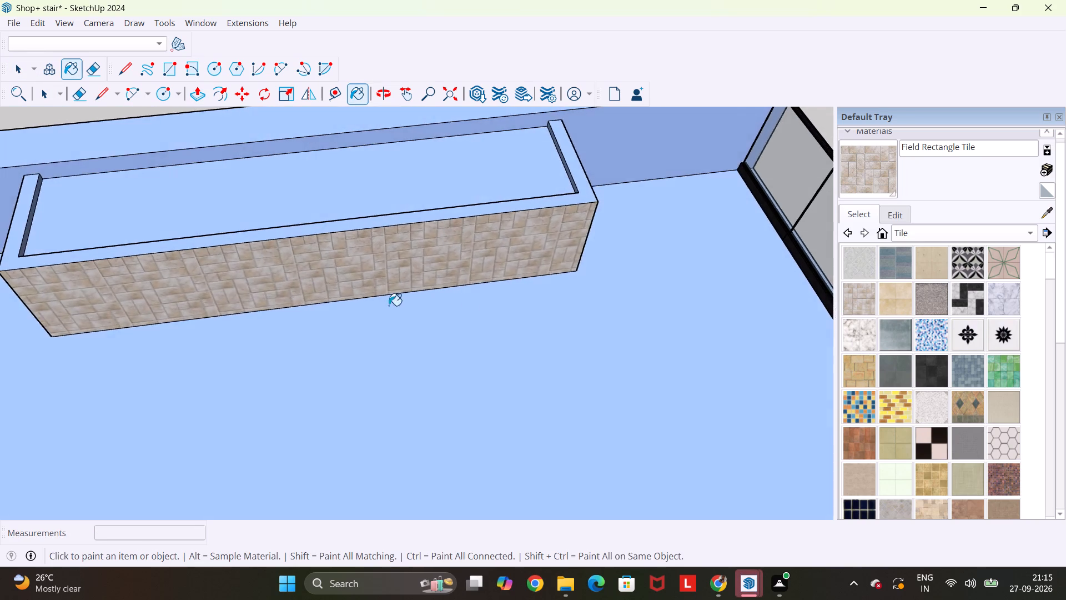
pyautogui.scroll(-3, 379, 306)
pyautogui.scroll(5, 300, 246)
pyautogui.click(300, 257)
pyautogui.scroll(-7, 200, 288)
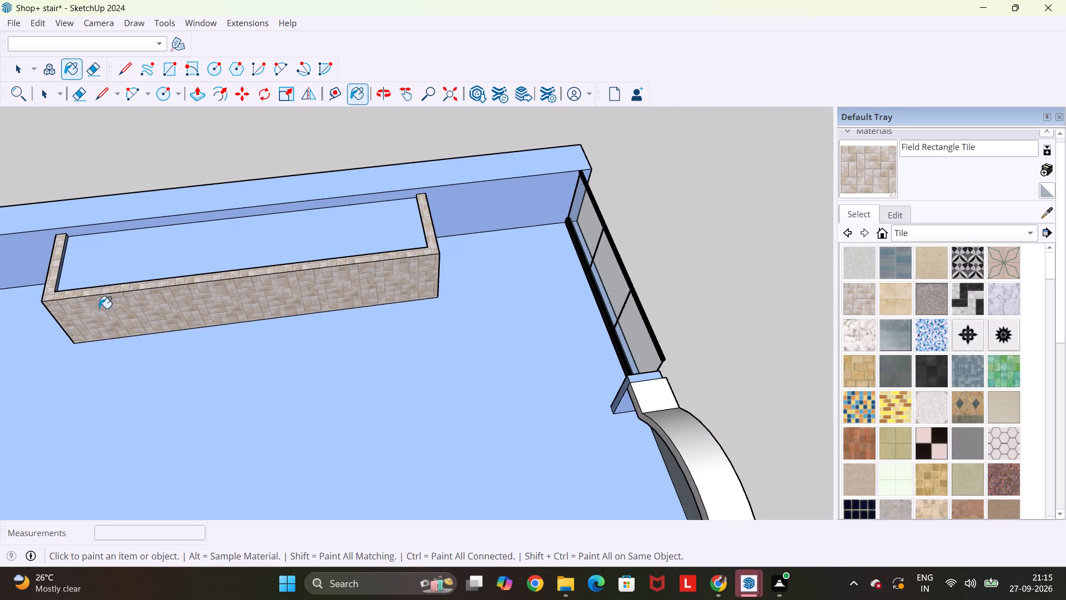
pyautogui.moveTo(23, 318); pyautogui.dragTo(395, 225, button='middle')
pyautogui.click(461, 399)
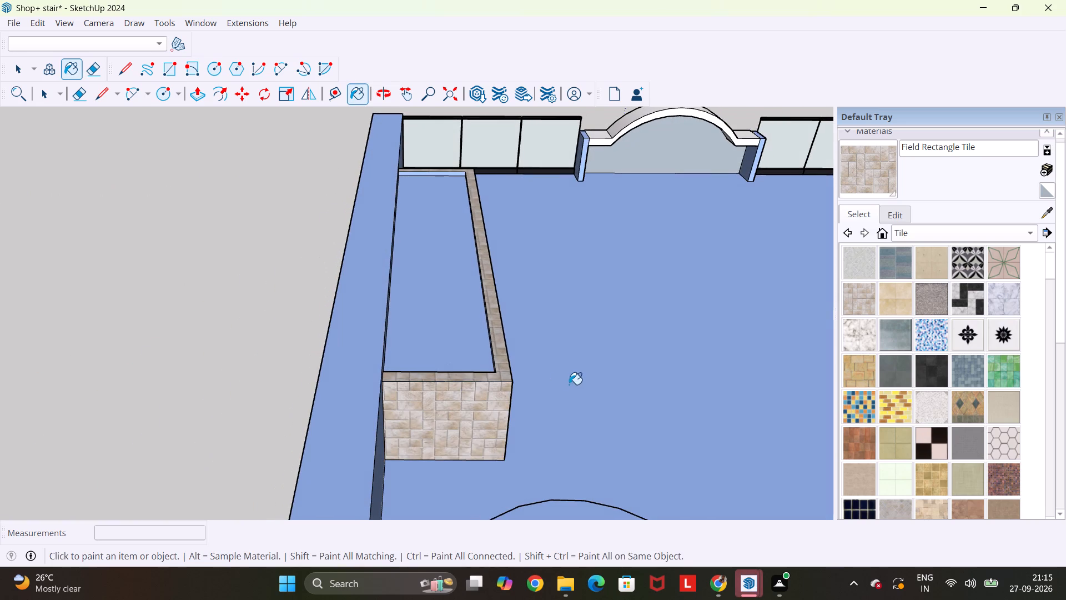
pyautogui.moveTo(571, 382); pyautogui.dragTo(410, 341, button='middle')
pyautogui.scroll(-4, 410, 341)
pyautogui.press('Escape')
pyautogui.press('space')
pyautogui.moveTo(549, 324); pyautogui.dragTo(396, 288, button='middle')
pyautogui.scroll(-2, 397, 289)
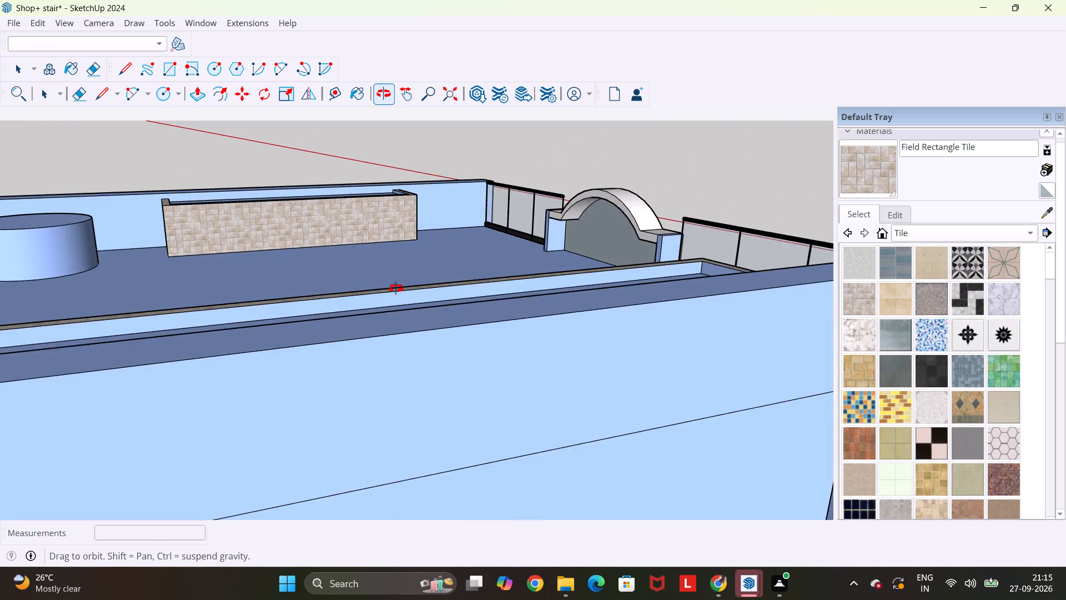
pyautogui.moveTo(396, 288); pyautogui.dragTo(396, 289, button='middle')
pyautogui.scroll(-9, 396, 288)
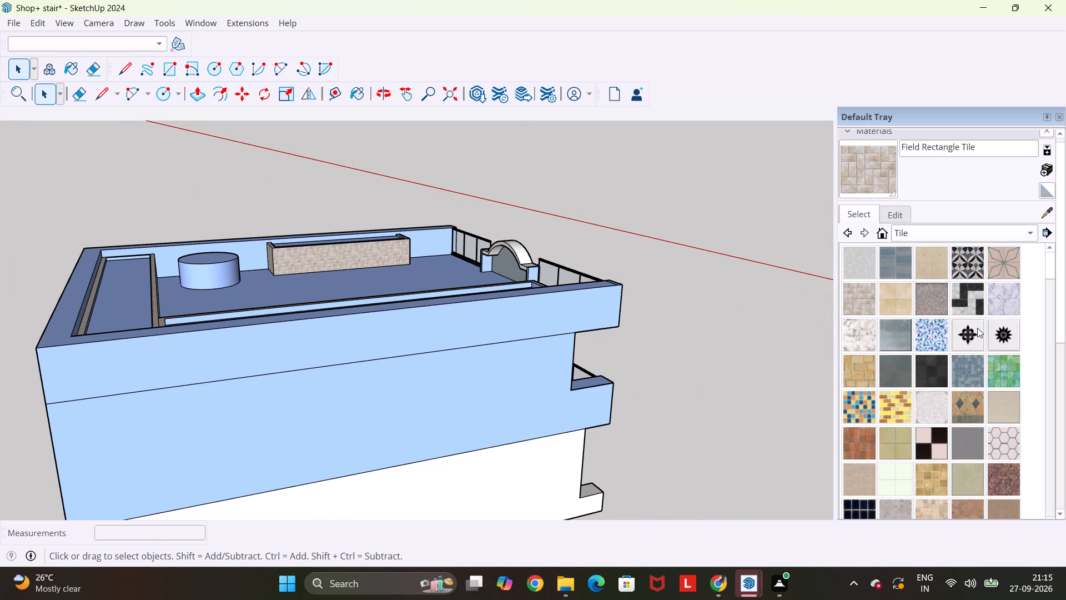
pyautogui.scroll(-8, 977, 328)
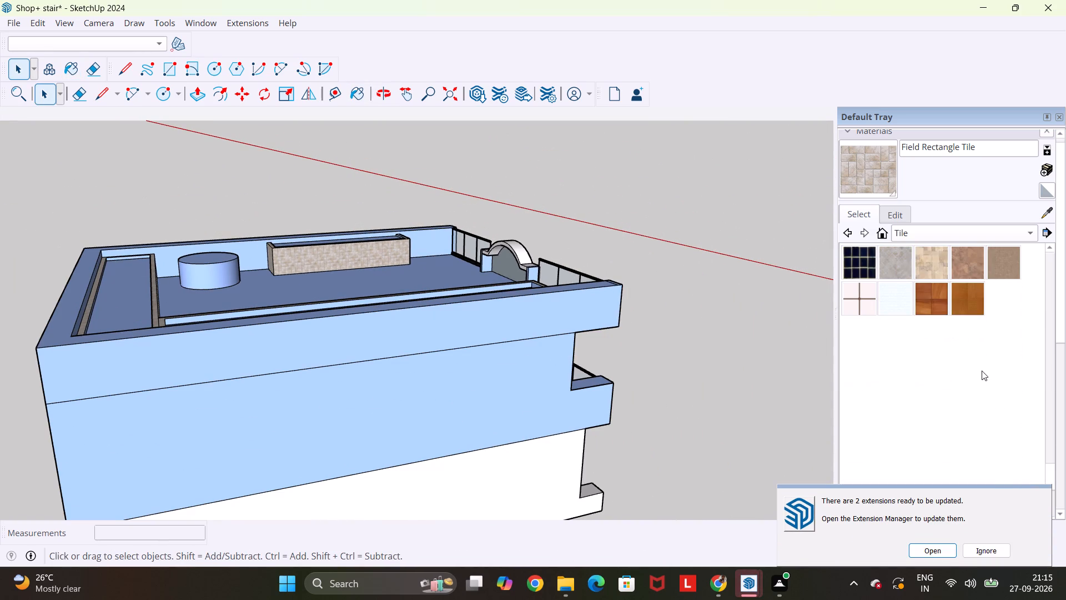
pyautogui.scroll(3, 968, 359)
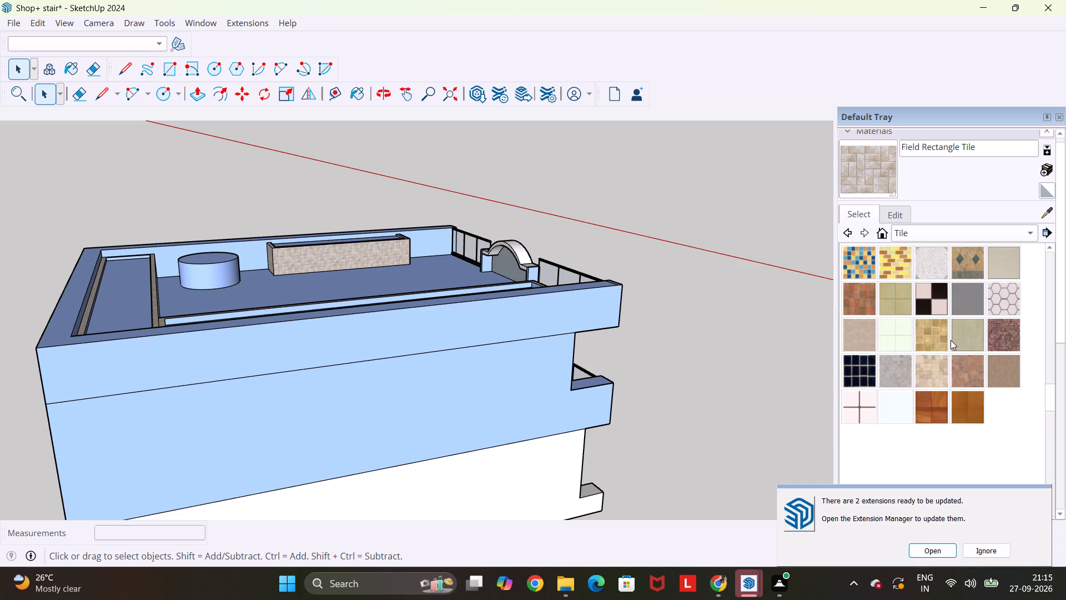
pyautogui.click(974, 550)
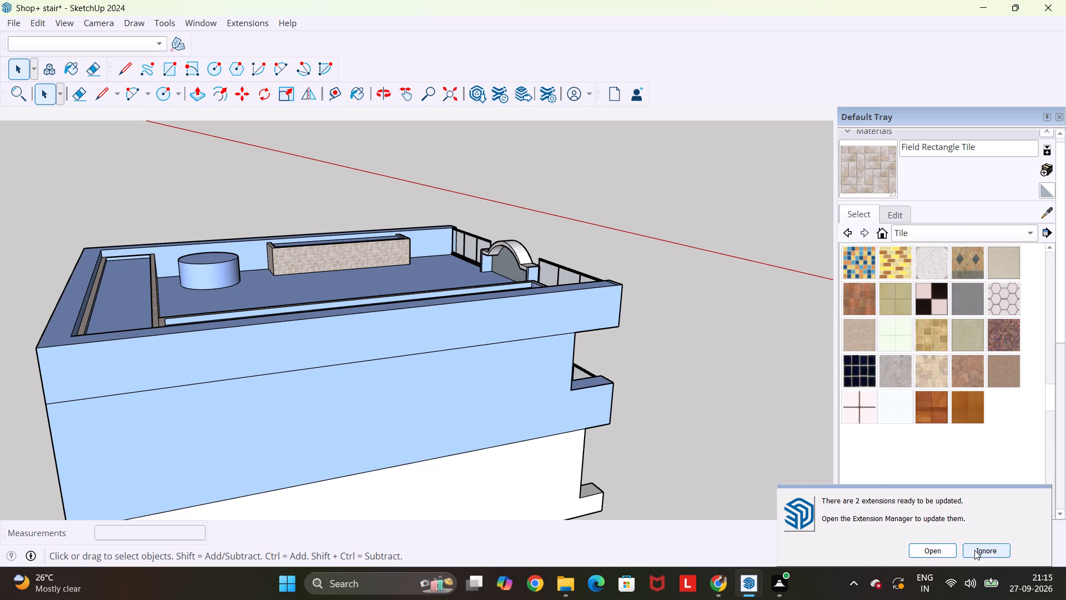
# Switch to the downloaded water tank model, select the whole tank and copy it.
pyautogui.click(744, 587)
pyautogui.click(798, 534)
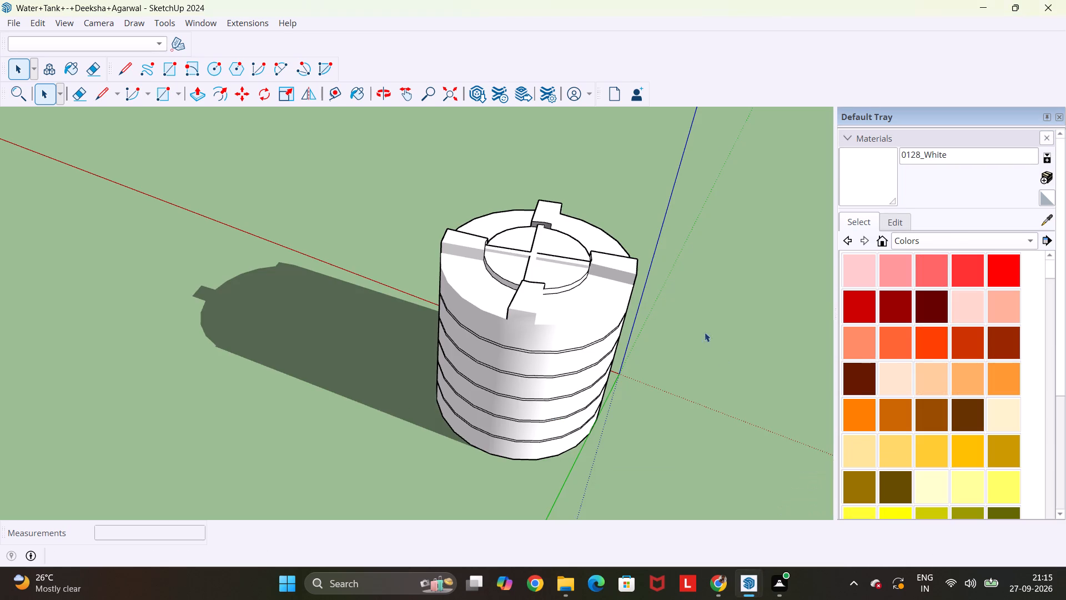
pyautogui.scroll(-4, 701, 324)
pyautogui.moveTo(676, 205); pyautogui.dragTo(451, 431)
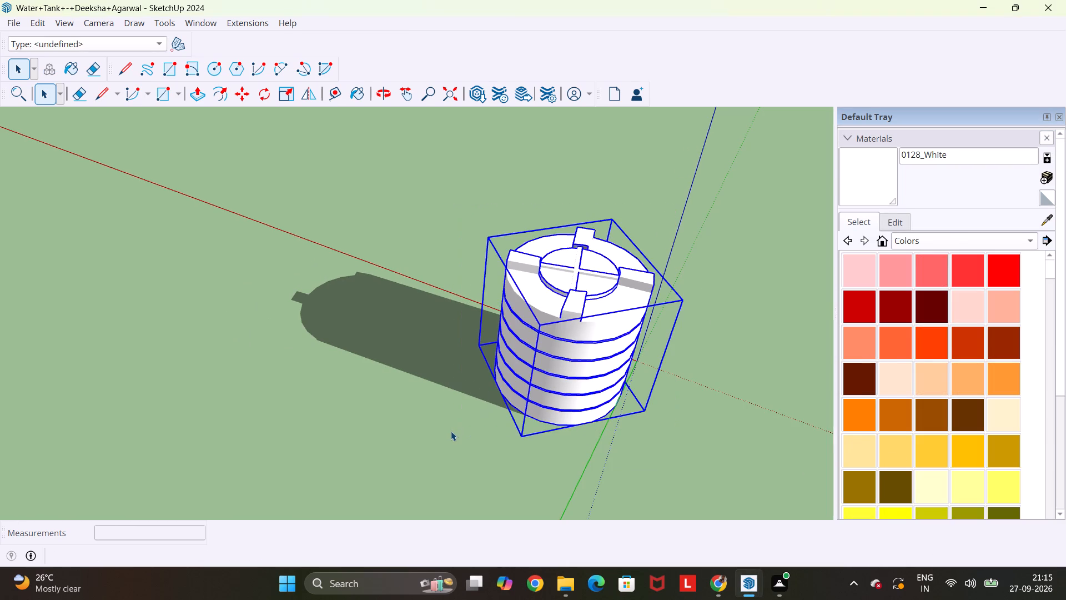
pyautogui.hotkey('ctrl', 'c')
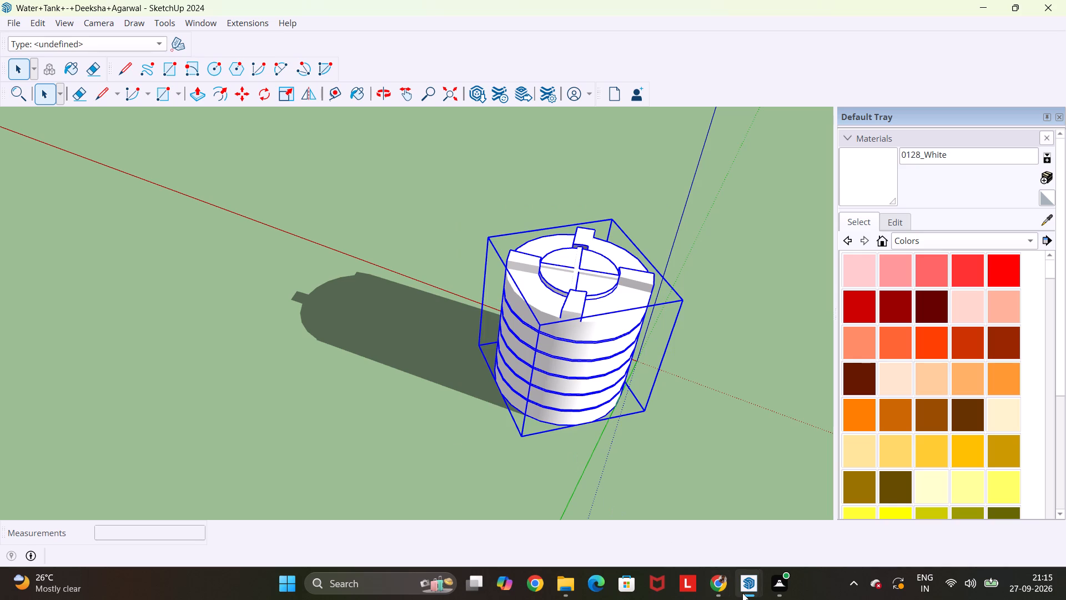
# Switch back to the Shop+ stair model and paste the water tank onto the round plinth on the roof terrace.
pyautogui.click(742, 593)
pyautogui.click(646, 524)
pyautogui.moveTo(660, 247); pyautogui.dragTo(535, 289, button='middle')
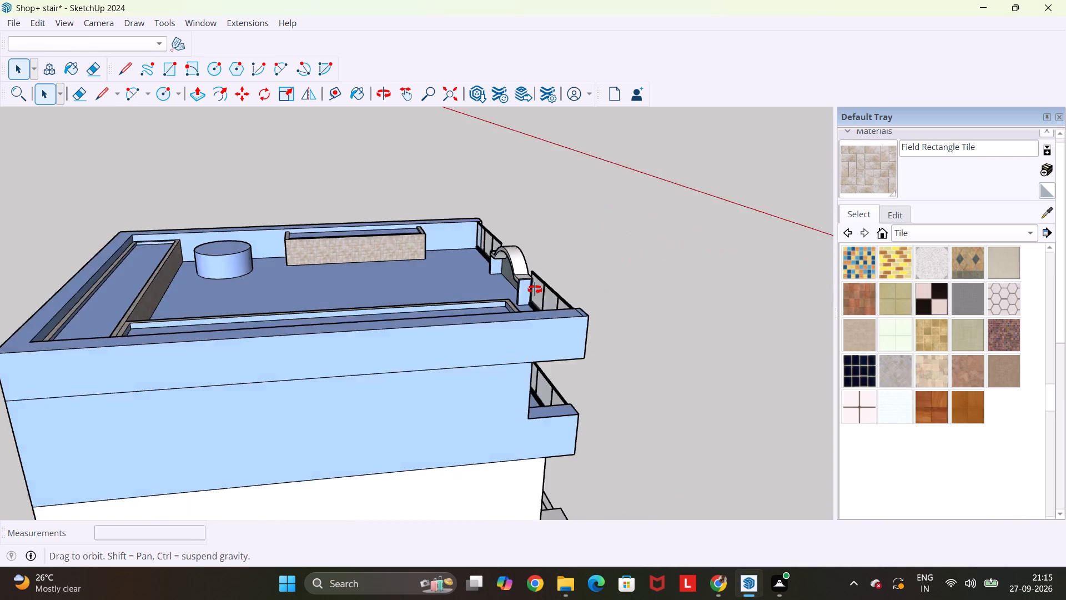
pyautogui.moveTo(535, 289); pyautogui.dragTo(160, 328, button='middle')
pyautogui.scroll(3, 376, 202)
pyautogui.scroll(5, 490, 136)
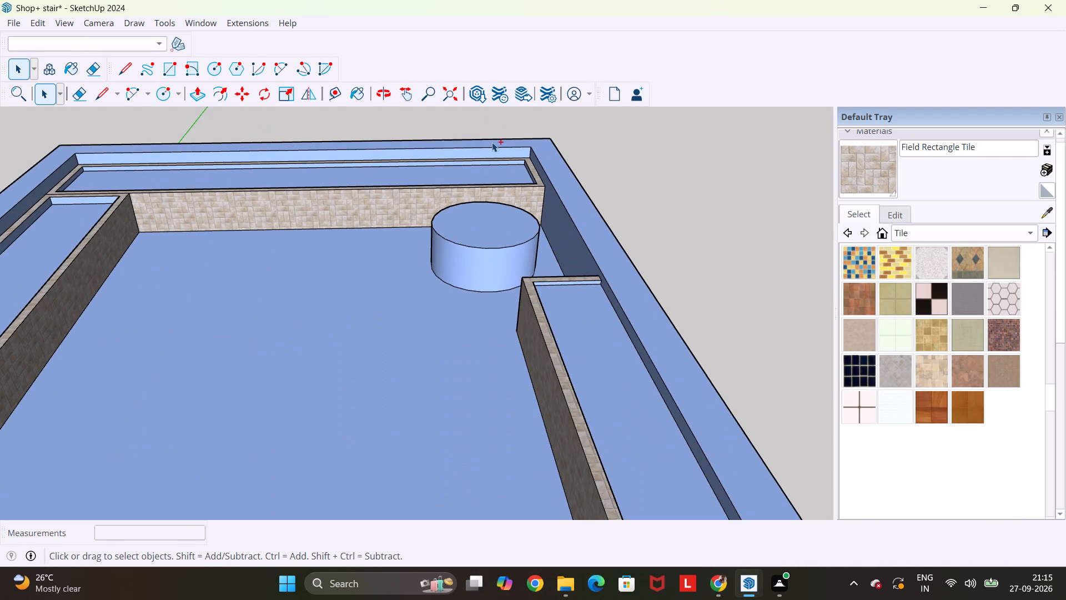
pyautogui.hotkey('ctrl', 'v')
pyautogui.scroll(5, 439, 242)
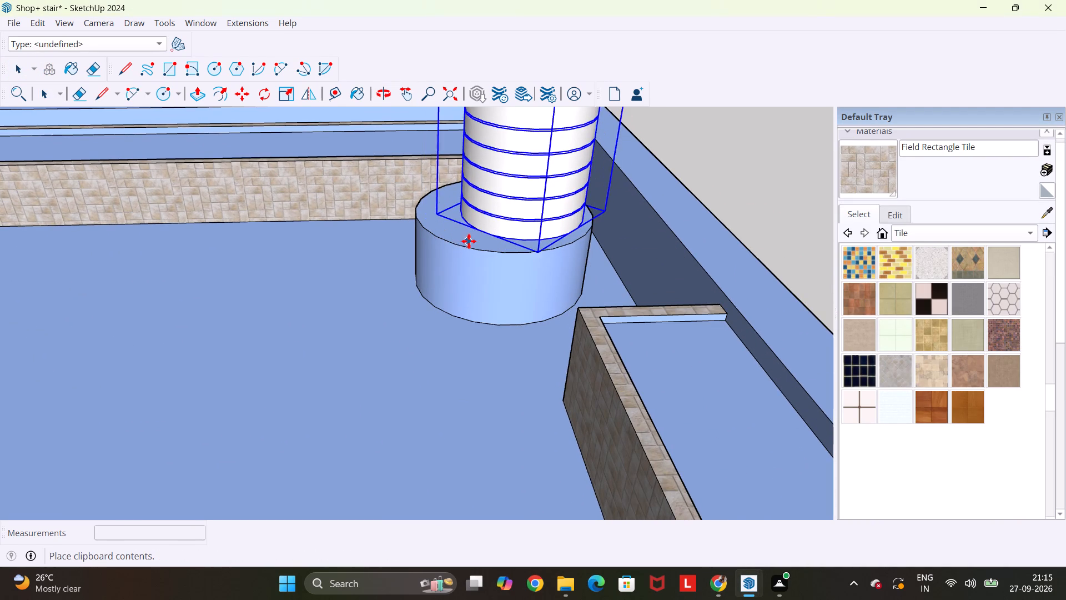
pyautogui.click(459, 246)
pyautogui.scroll(-4, 523, 193)
pyautogui.press('Escape')
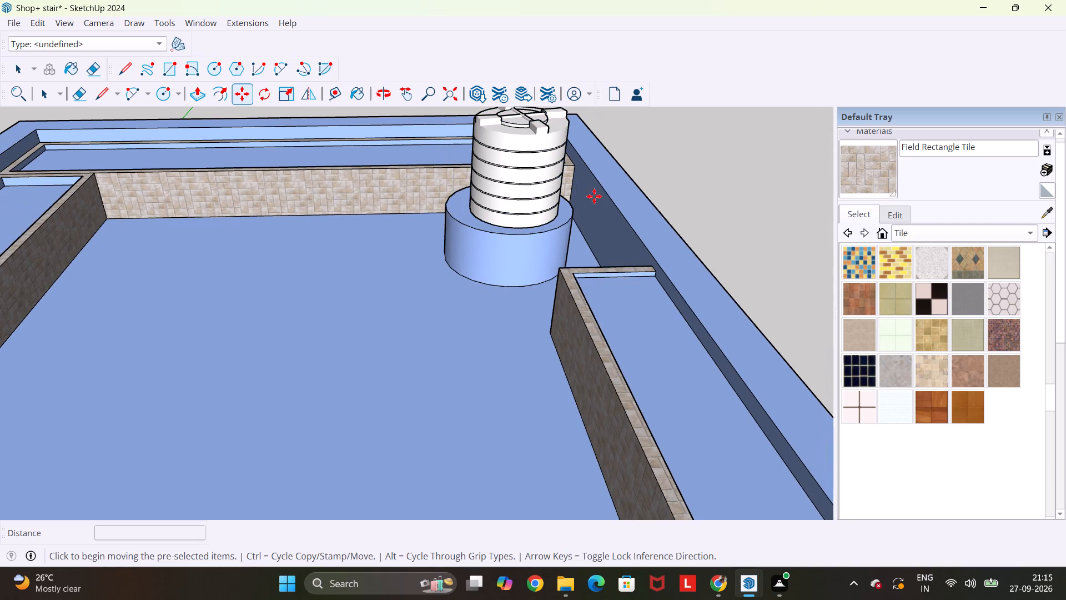
pyautogui.press('space')
pyautogui.scroll(-5, 600, 196)
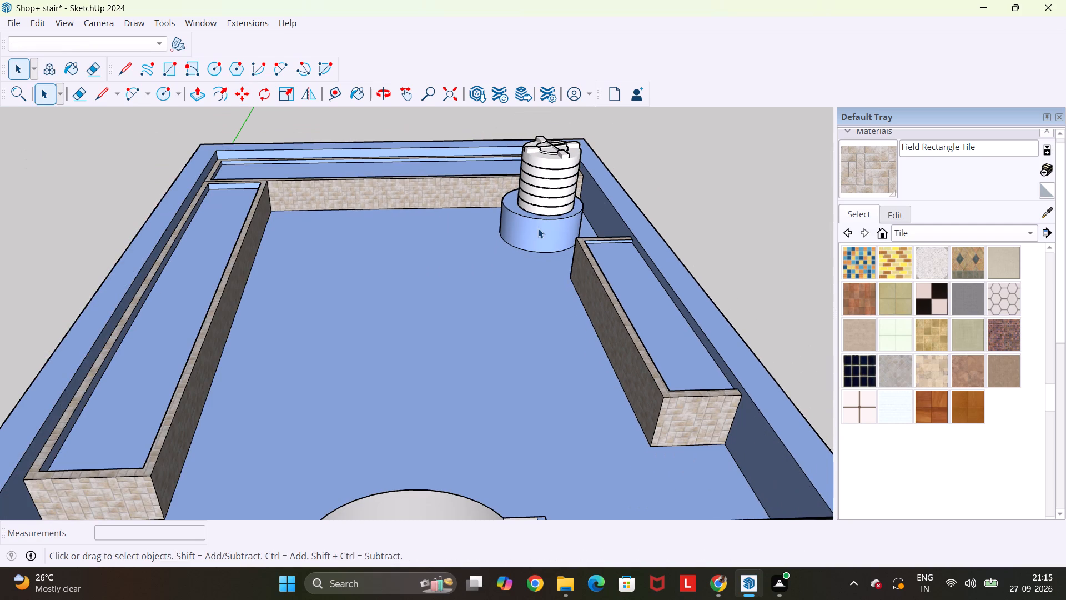
pyautogui.scroll(8, 538, 228)
pyautogui.scroll(-6, 538, 228)
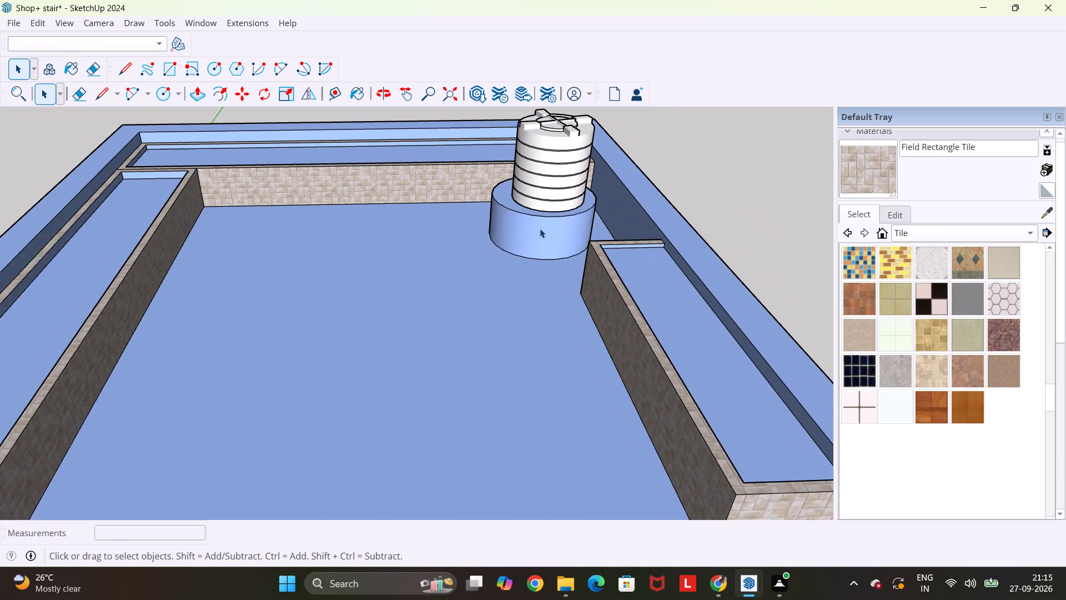
pyautogui.scroll(-4, 541, 227)
pyautogui.press('Escape')
pyautogui.press('space')
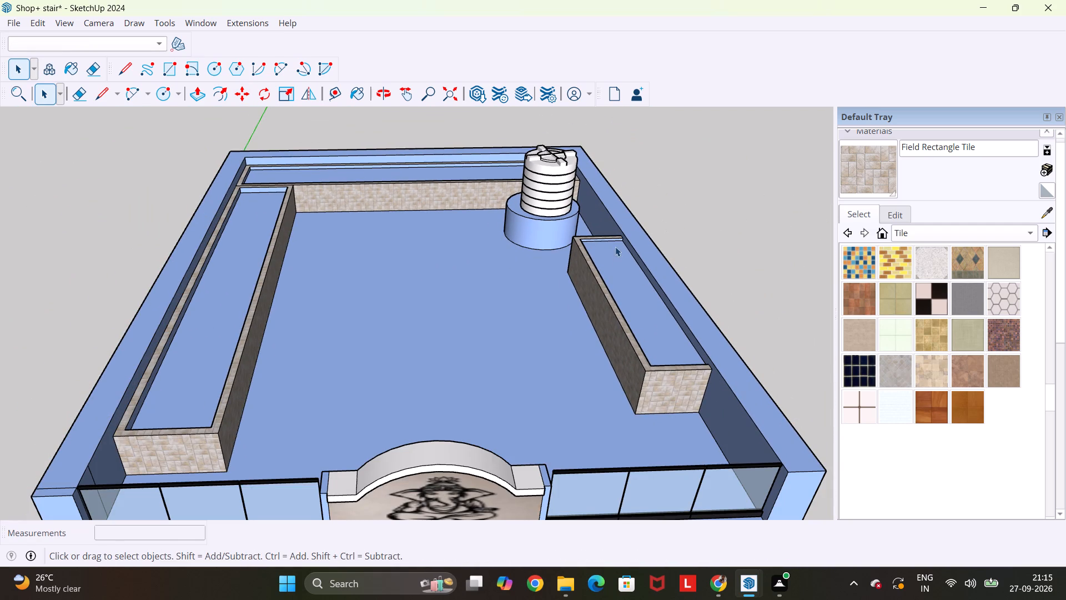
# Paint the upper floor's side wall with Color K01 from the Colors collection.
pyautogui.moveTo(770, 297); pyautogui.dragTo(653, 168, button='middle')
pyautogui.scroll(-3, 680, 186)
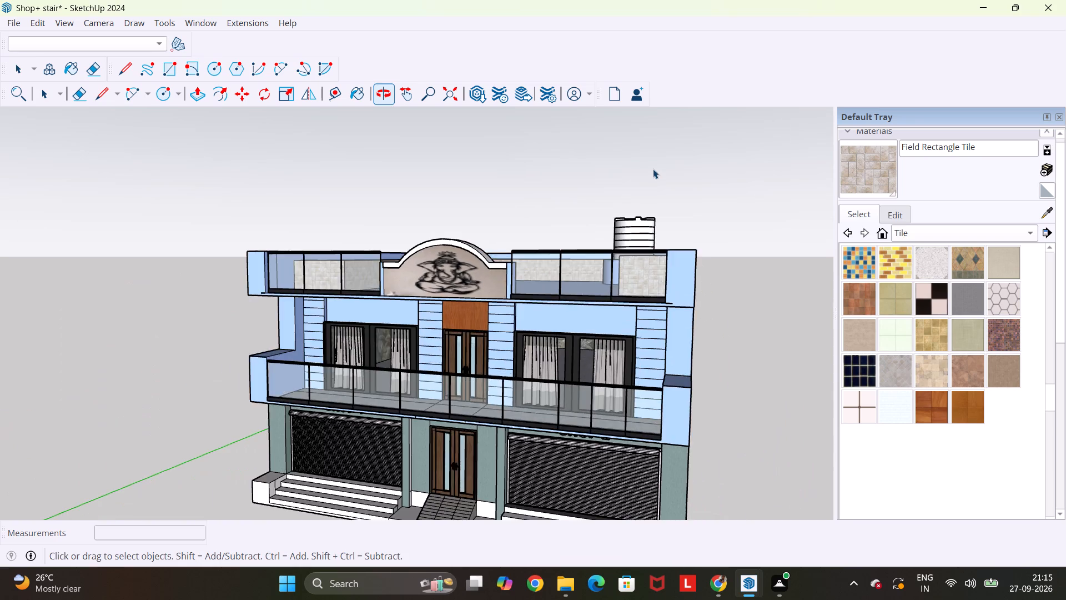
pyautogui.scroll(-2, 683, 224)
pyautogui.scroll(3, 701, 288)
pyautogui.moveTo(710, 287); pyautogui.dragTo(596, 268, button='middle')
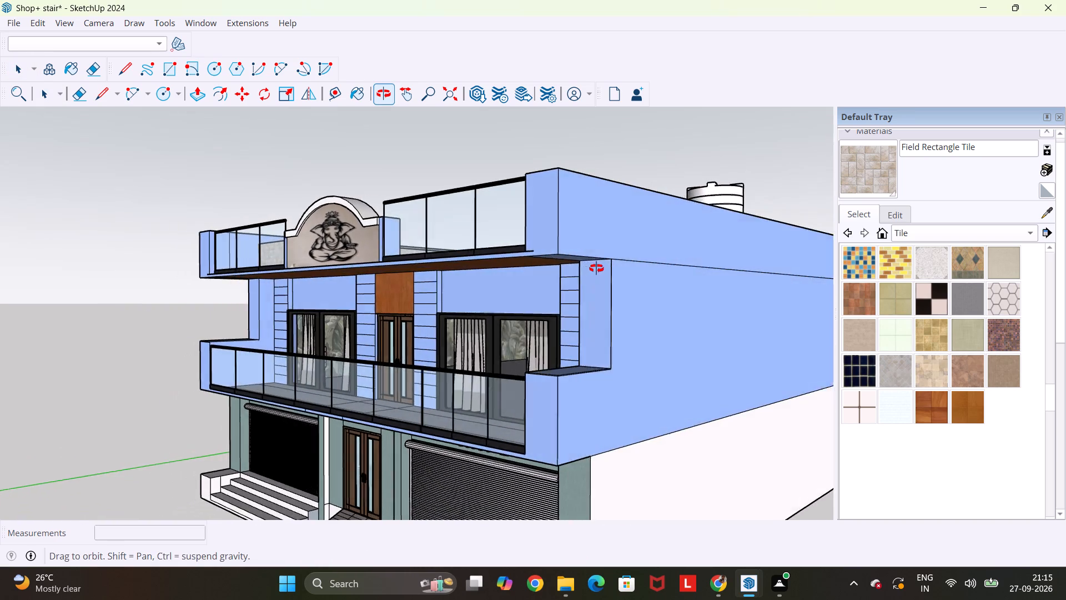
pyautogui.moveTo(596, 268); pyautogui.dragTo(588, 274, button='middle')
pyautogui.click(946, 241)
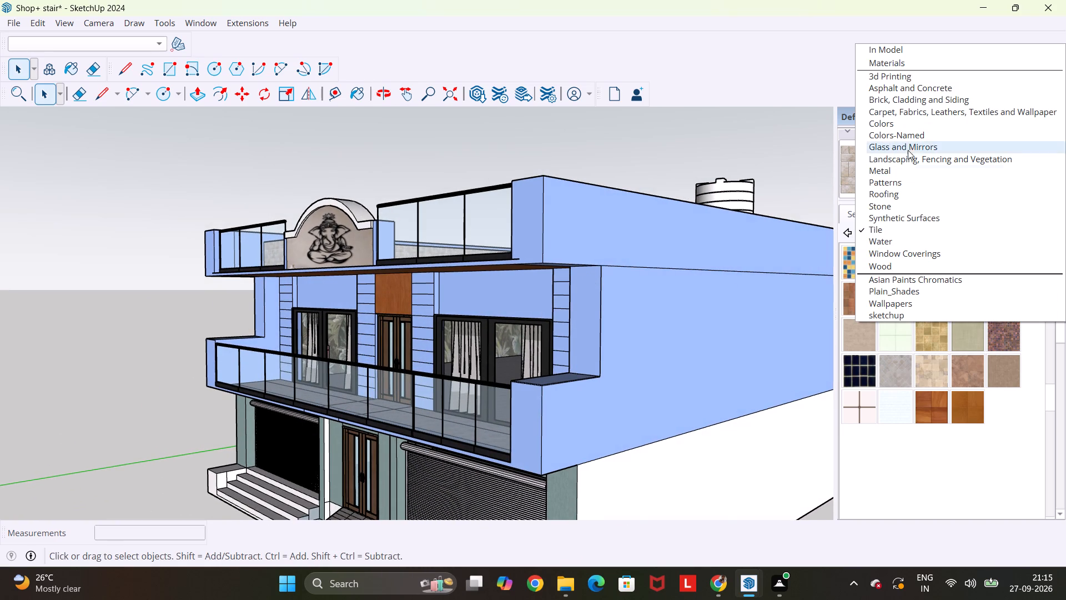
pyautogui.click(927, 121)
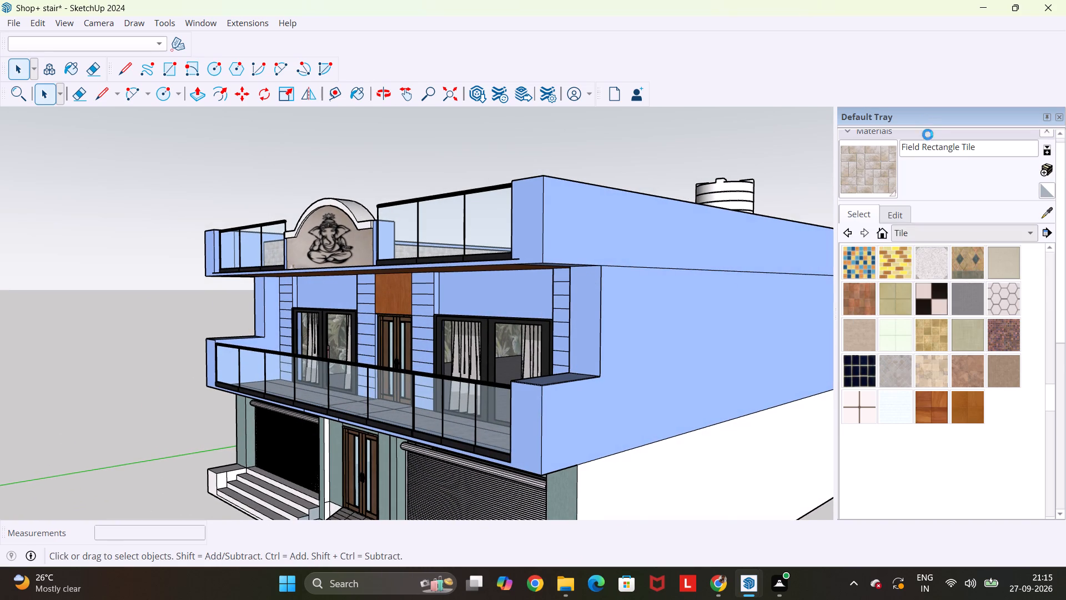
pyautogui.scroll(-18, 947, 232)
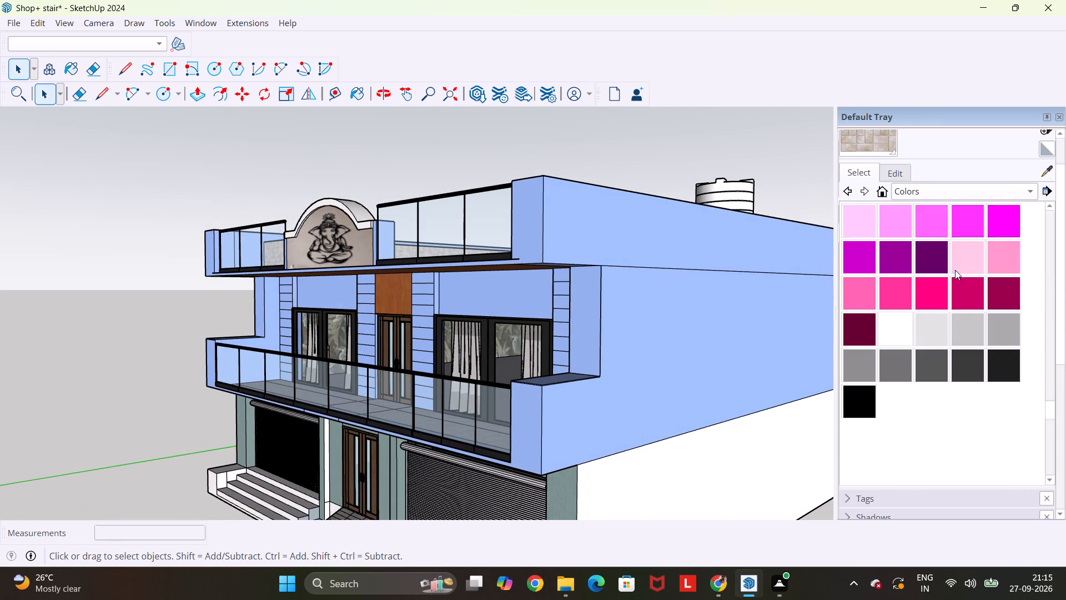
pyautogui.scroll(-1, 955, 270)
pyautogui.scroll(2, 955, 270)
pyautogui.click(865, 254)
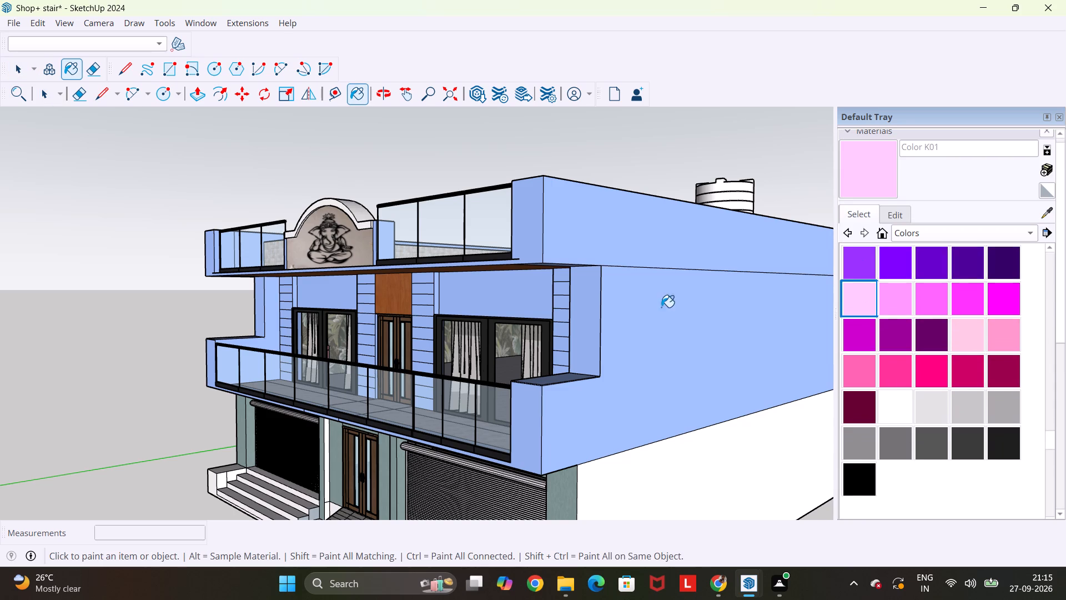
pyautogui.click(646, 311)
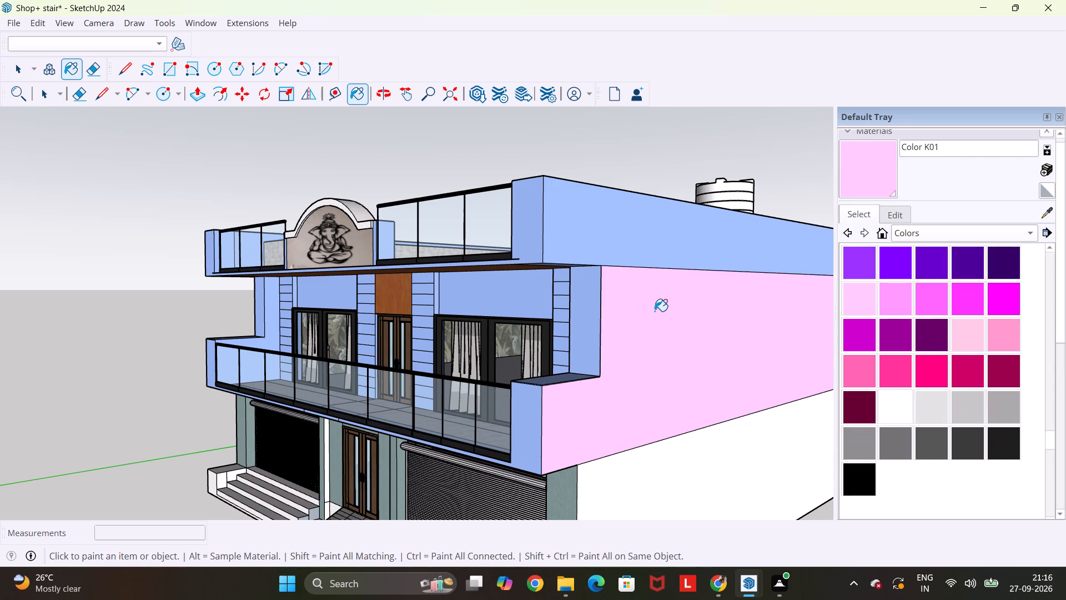
# Paint the upper floor's side wall and all connected blue walls with white Color M00 from the Colors collection.
pyautogui.click(896, 414)
pyautogui.click(623, 407)
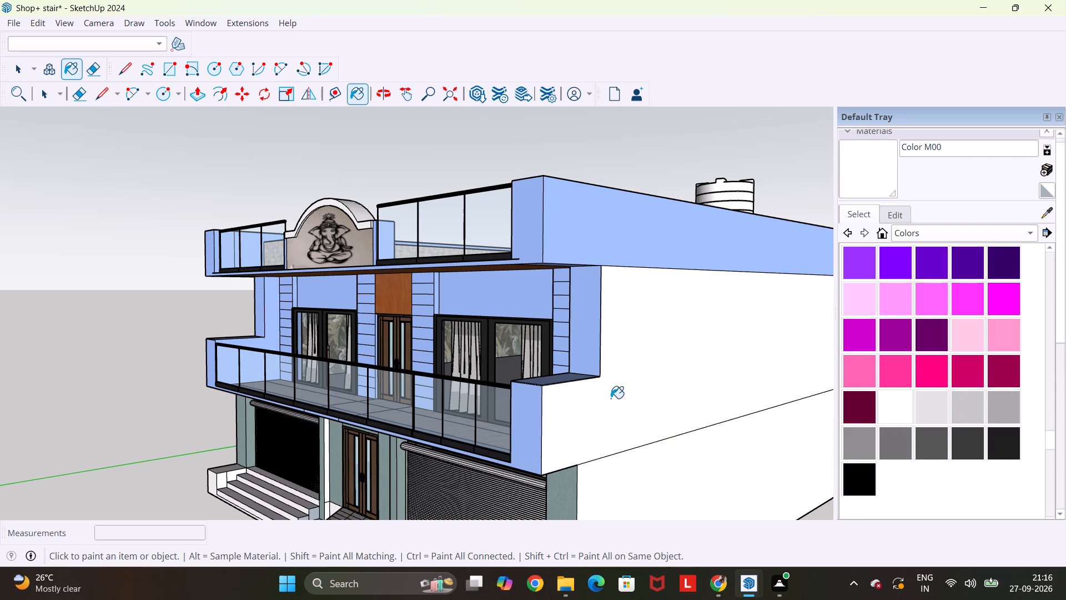
pyautogui.click(586, 323)
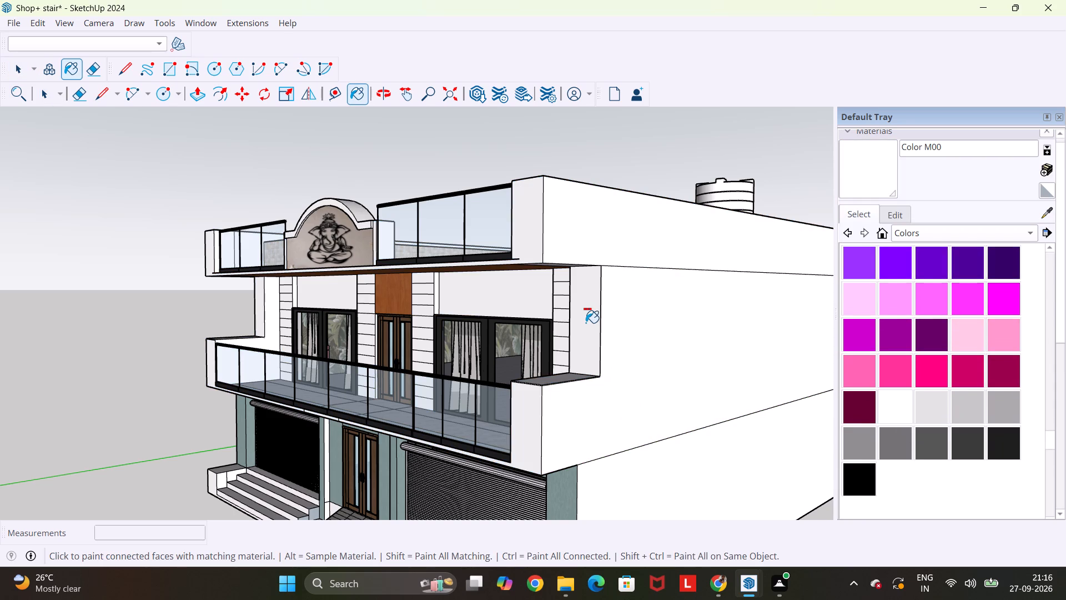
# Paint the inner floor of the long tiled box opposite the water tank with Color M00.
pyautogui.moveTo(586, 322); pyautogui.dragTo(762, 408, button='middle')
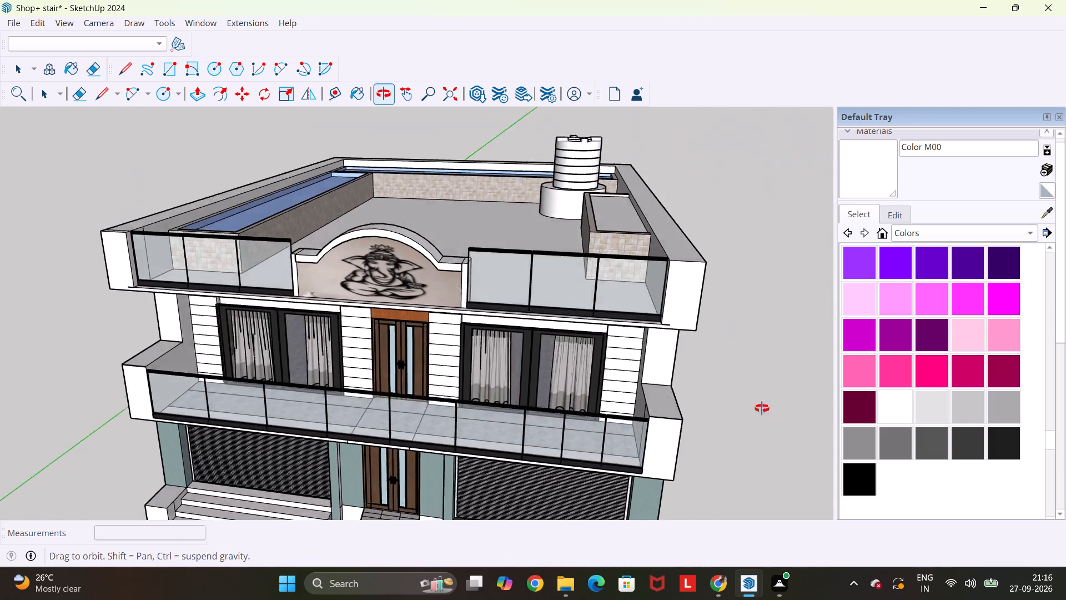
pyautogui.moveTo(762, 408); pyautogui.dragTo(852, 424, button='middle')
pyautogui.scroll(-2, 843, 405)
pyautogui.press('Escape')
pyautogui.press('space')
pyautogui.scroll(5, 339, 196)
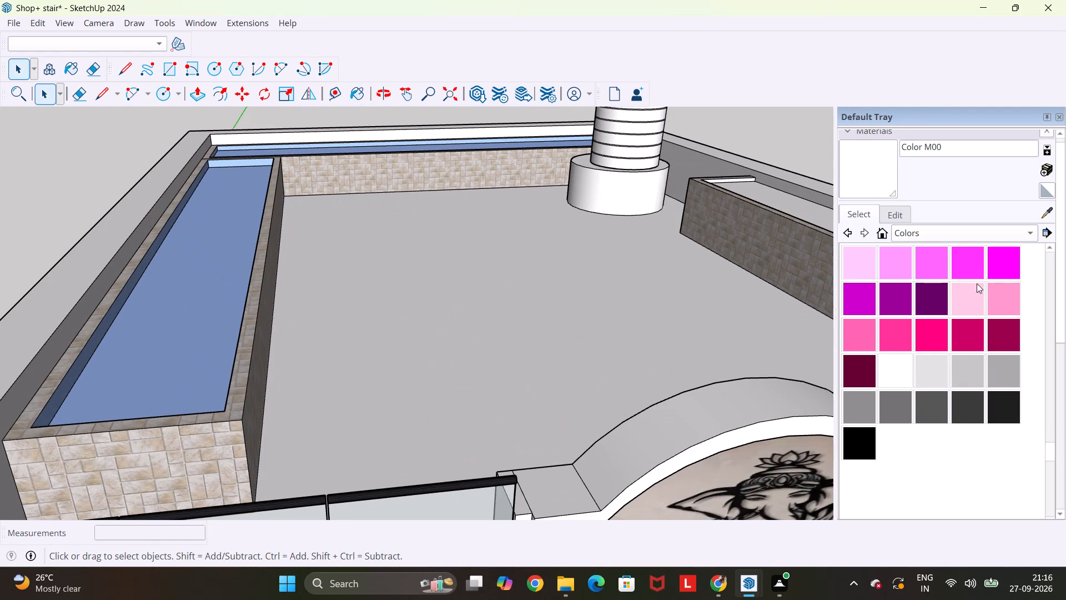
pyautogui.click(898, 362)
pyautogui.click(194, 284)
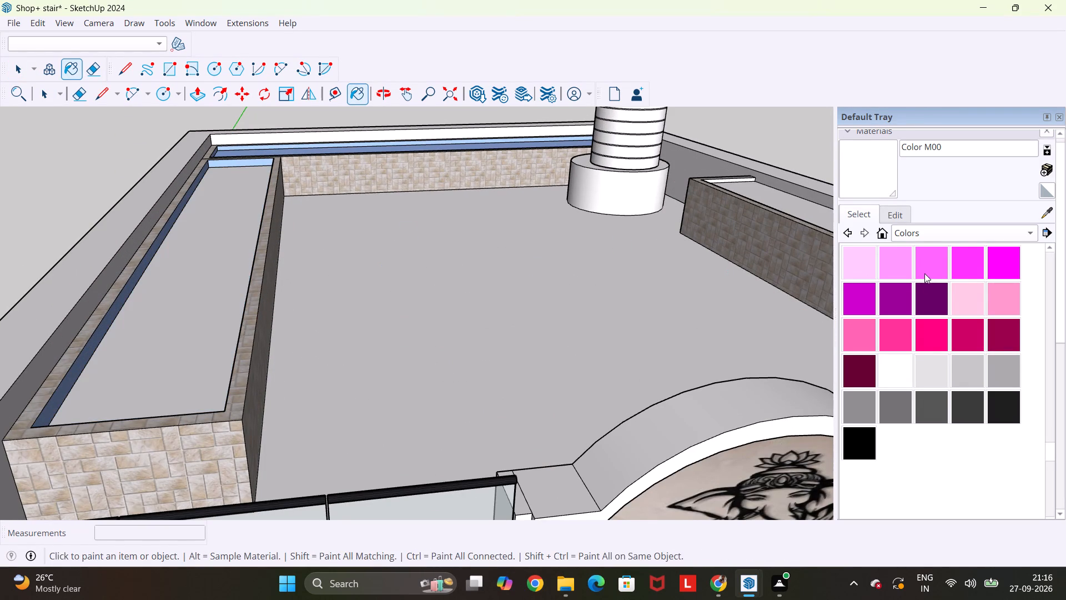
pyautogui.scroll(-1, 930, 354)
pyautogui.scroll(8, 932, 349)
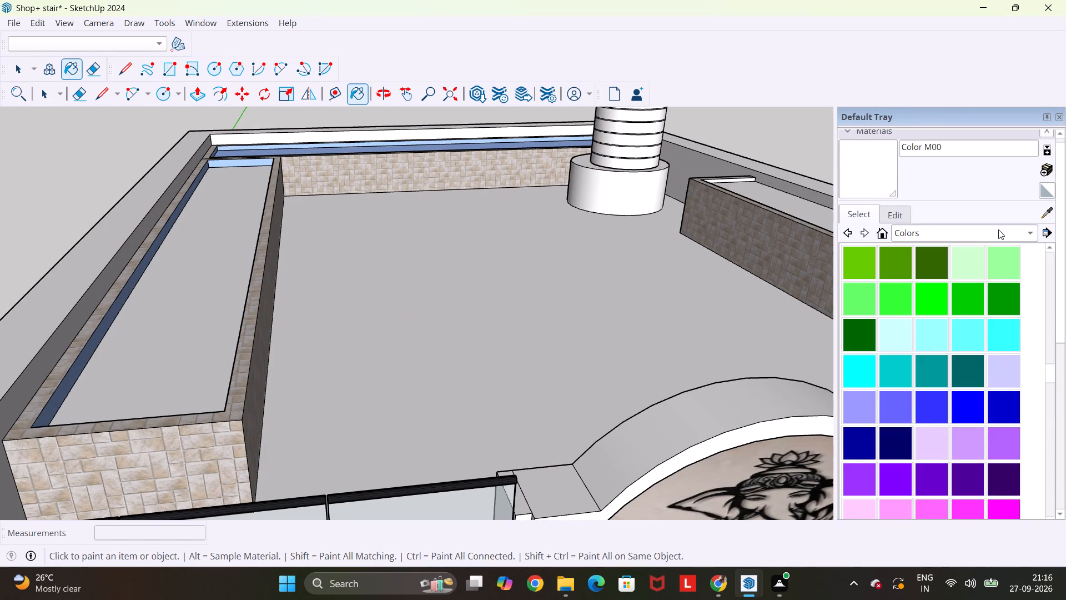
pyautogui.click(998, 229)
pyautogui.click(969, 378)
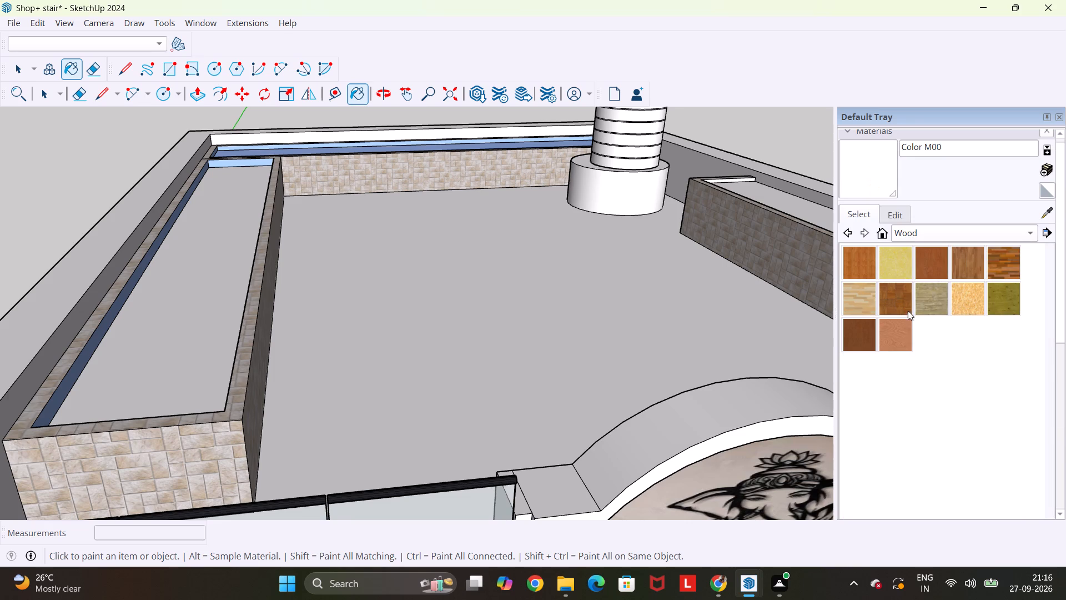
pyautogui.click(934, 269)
# Paint the inner floors of all three tiled terrace boxes with 0043_SaddleBrown from the Colors-Named collection.
pyautogui.click(956, 229)
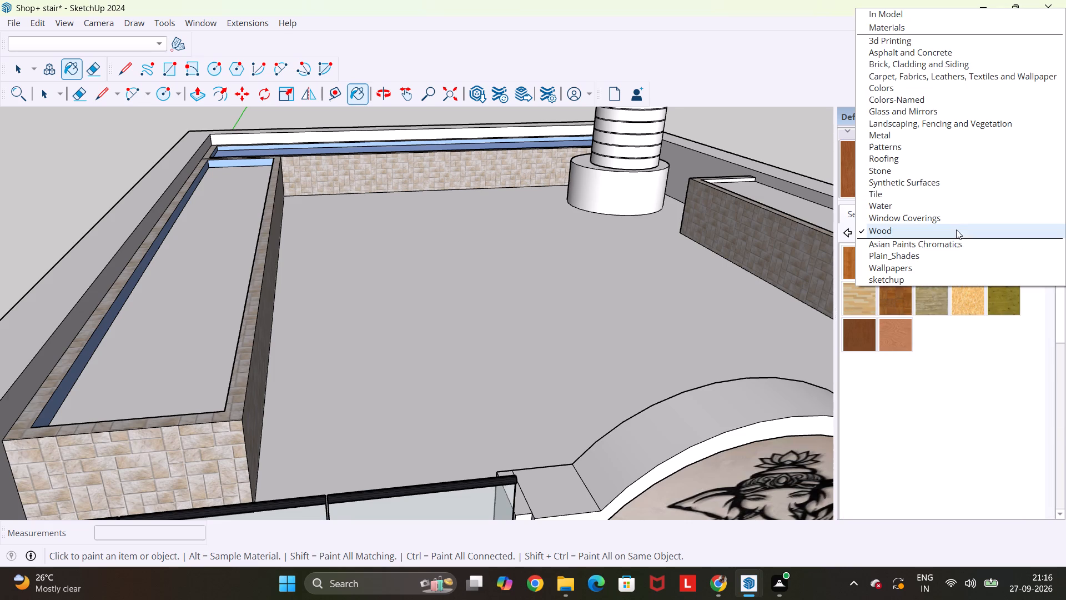
pyautogui.click(933, 98)
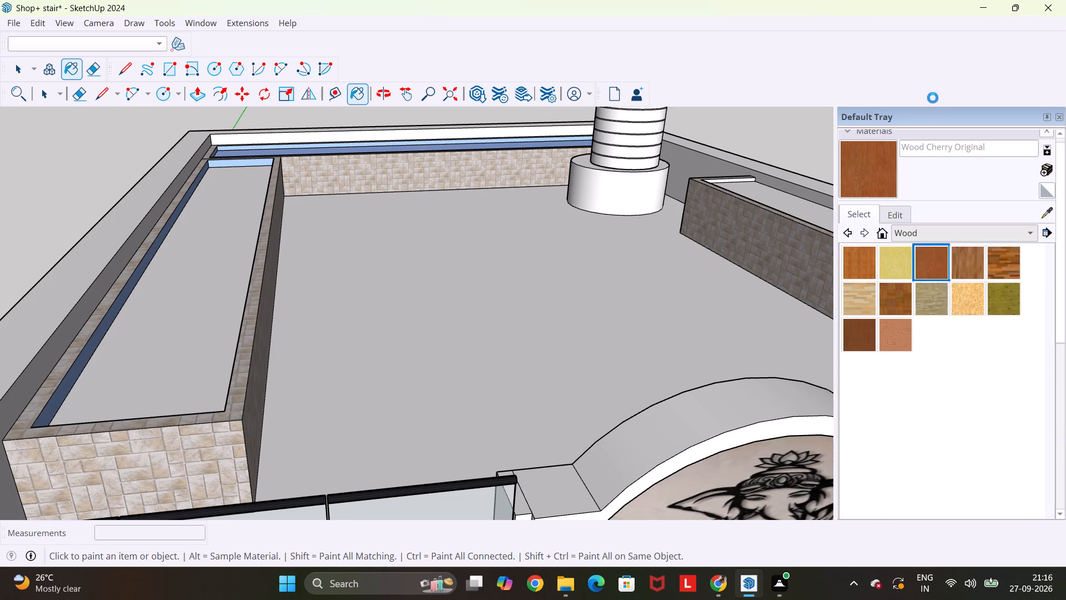
pyautogui.scroll(-13, 949, 321)
pyautogui.scroll(4, 944, 327)
pyautogui.click(927, 257)
pyautogui.click(193, 292)
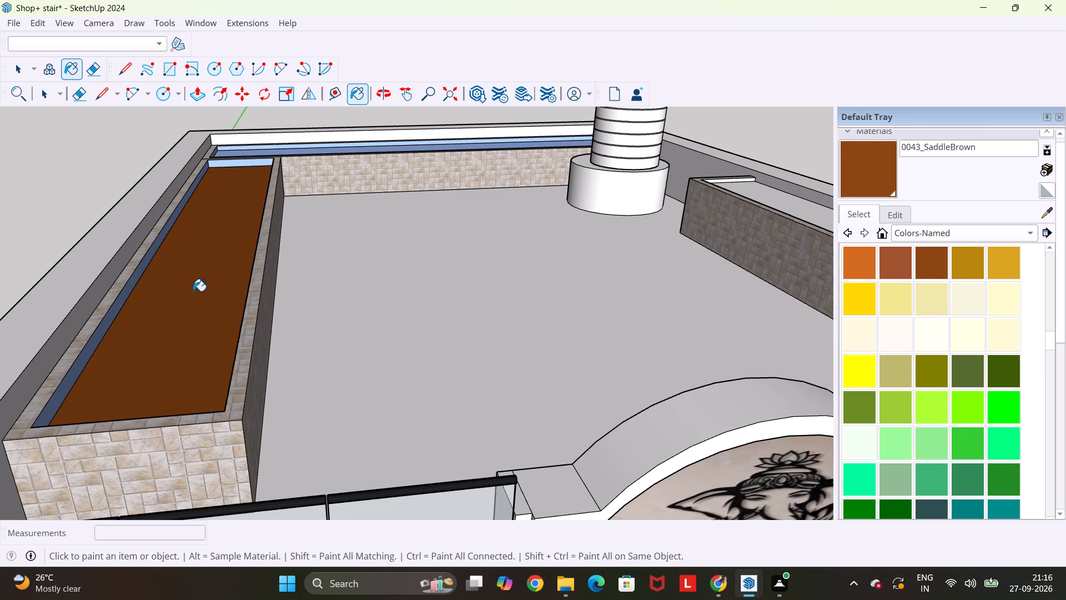
pyautogui.scroll(-4, 206, 288)
pyautogui.click(691, 241)
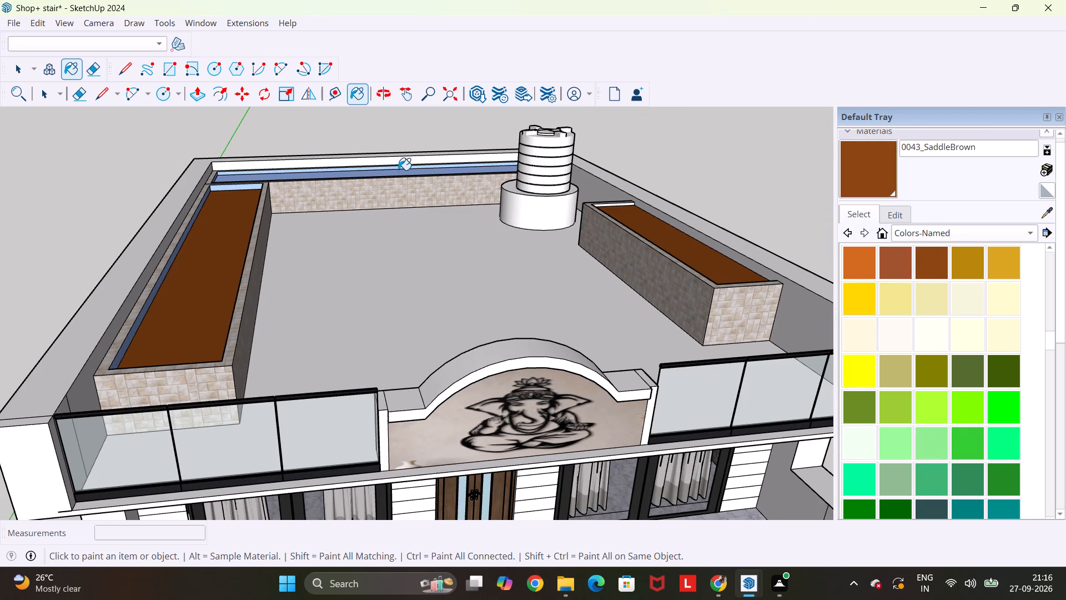
pyautogui.scroll(9, 398, 170)
pyautogui.click(399, 175)
# Paint the inner back and end faces of the planter along the rear parapet with 0043_SaddleBrown.
pyautogui.scroll(5, 401, 169)
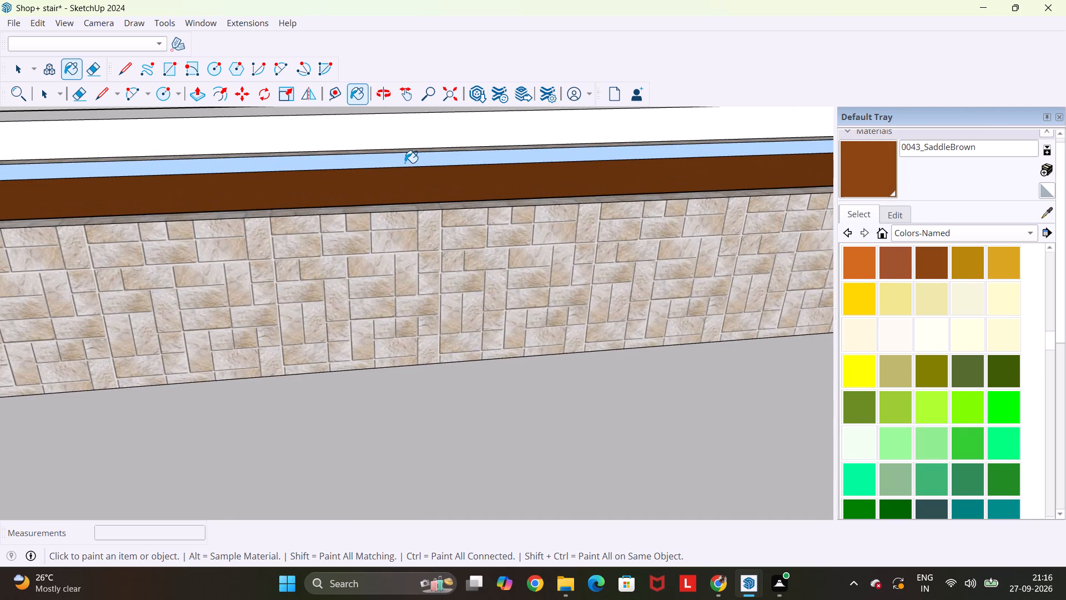
pyautogui.click(405, 162)
pyautogui.scroll(-10, 405, 162)
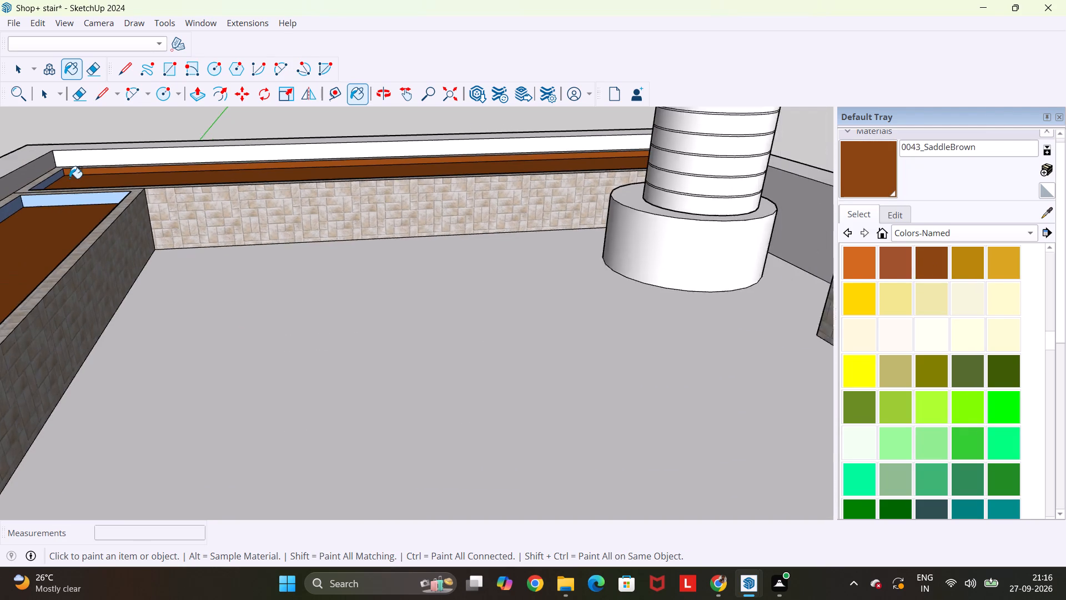
pyautogui.scroll(9, 13, 185)
pyautogui.scroll(4, 62, 182)
pyautogui.click(62, 181)
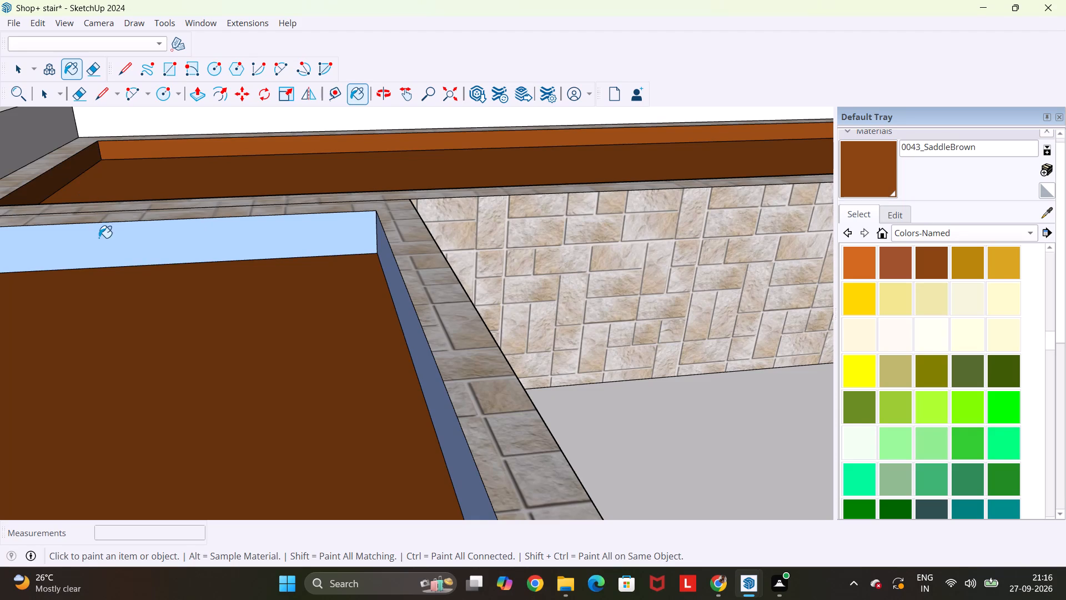
# Paint the inner end face and long side faces of the side planter opposite the water tank with 0043_SaddleBrown.
pyautogui.click(101, 239)
pyautogui.scroll(-3, 102, 238)
pyautogui.moveTo(274, 292); pyautogui.dragTo(475, 281, button='middle')
pyautogui.click(500, 271)
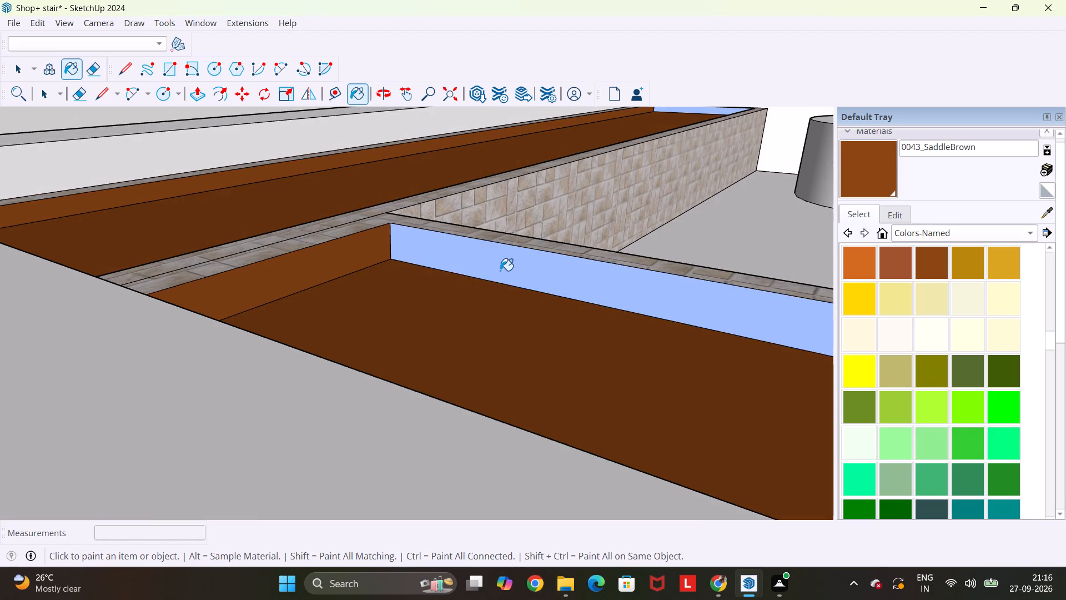
pyautogui.moveTo(575, 292); pyautogui.dragTo(232, 257, button='middle')
pyautogui.scroll(-1, 245, 261)
pyautogui.click(159, 243)
pyautogui.scroll(-4, 158, 243)
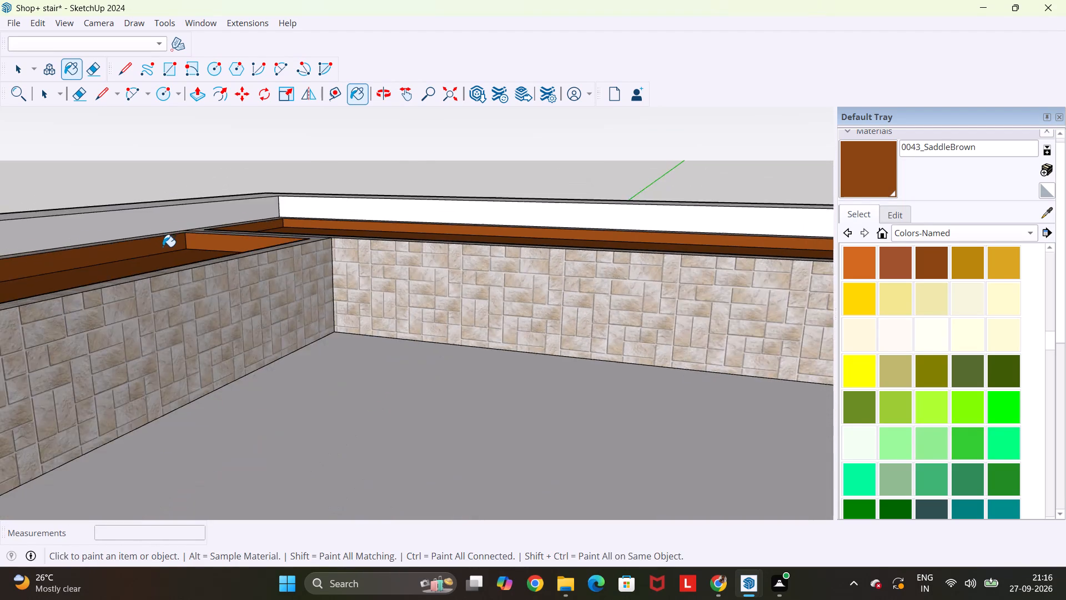
pyautogui.scroll(-8, 163, 247)
# Paint all blue segments of the rear planter's inner terrace-side face with 0043_SaddleBrown.
pyautogui.scroll(9, 276, 232)
pyautogui.moveTo(360, 250); pyautogui.dragTo(356, 251, button='middle')
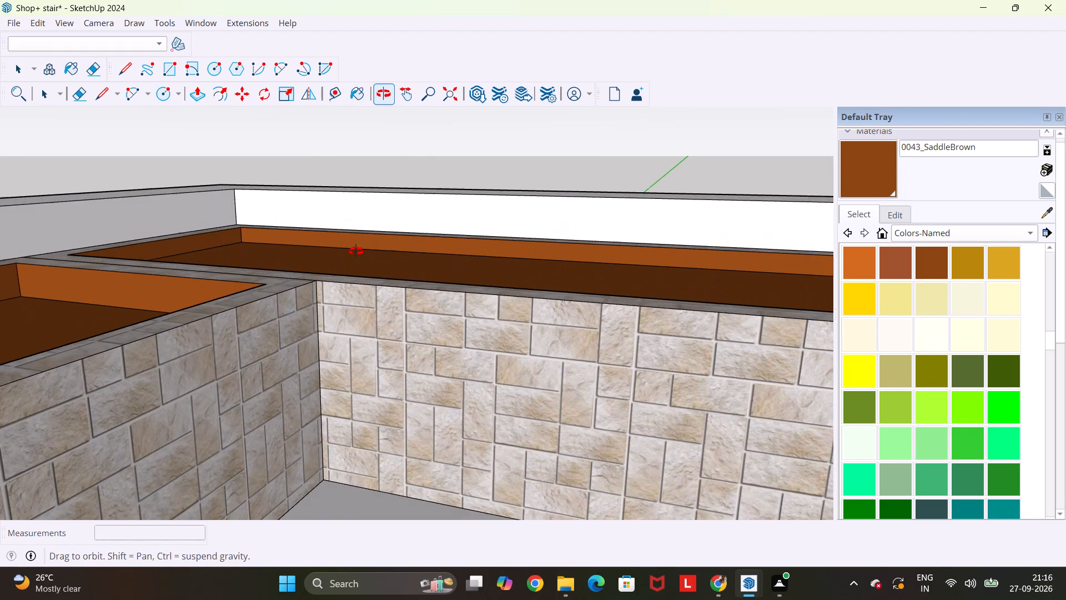
pyautogui.moveTo(356, 251); pyautogui.dragTo(0, 257, button='middle')
pyautogui.scroll(1, 108, 262)
pyautogui.scroll(4, 271, 291)
pyautogui.click(235, 272)
pyautogui.click(301, 239)
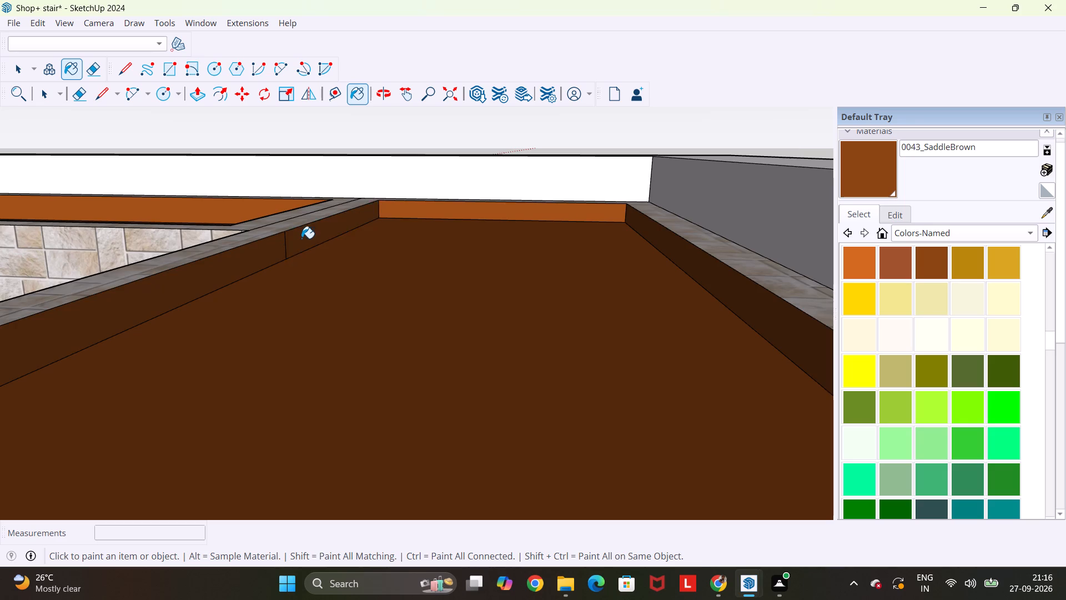
pyautogui.scroll(-13, 301, 238)
pyautogui.scroll(-10, 217, 271)
pyautogui.scroll(7, 135, 320)
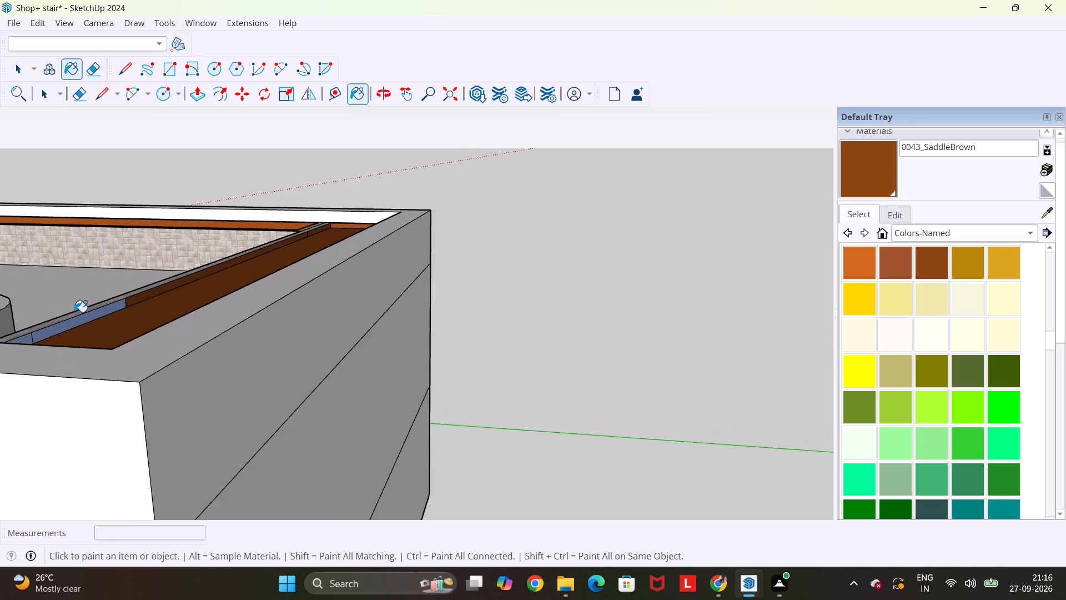
pyautogui.scroll(3, 74, 312)
pyautogui.click(78, 325)
pyautogui.moveTo(90, 342); pyautogui.dragTo(0, 344, button='middle')
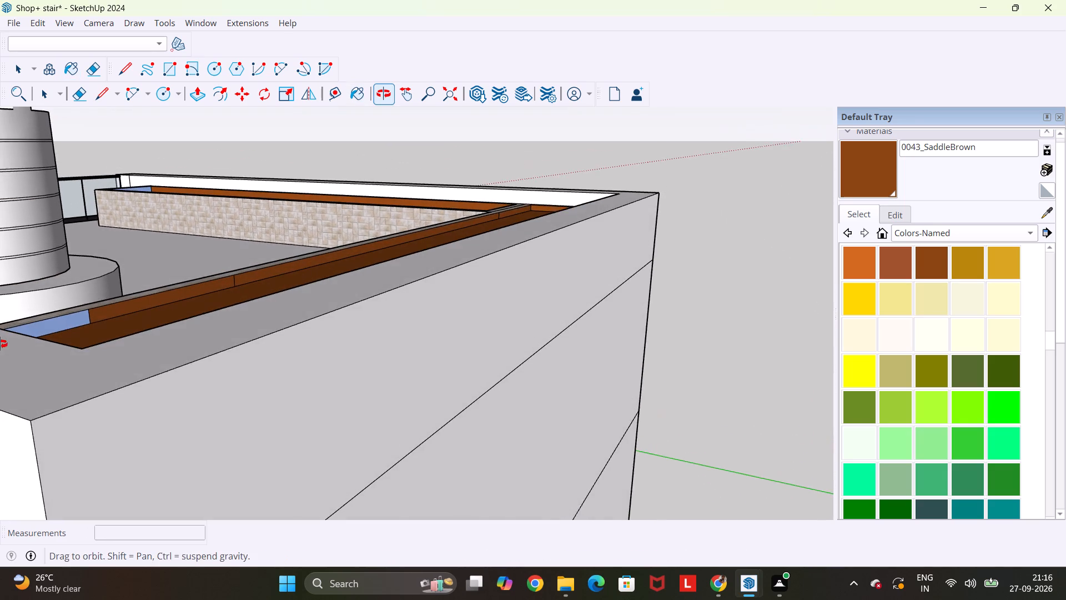
pyautogui.moveTo(0, 344); pyautogui.dragTo(0, 343, button='middle')
pyautogui.scroll(3, 56, 319)
pyautogui.click(57, 324)
# Paint the remaining blue inner end face of the long side planter near the glass railing with 0043_SaddleBrown.
pyautogui.scroll(5, 156, 158)
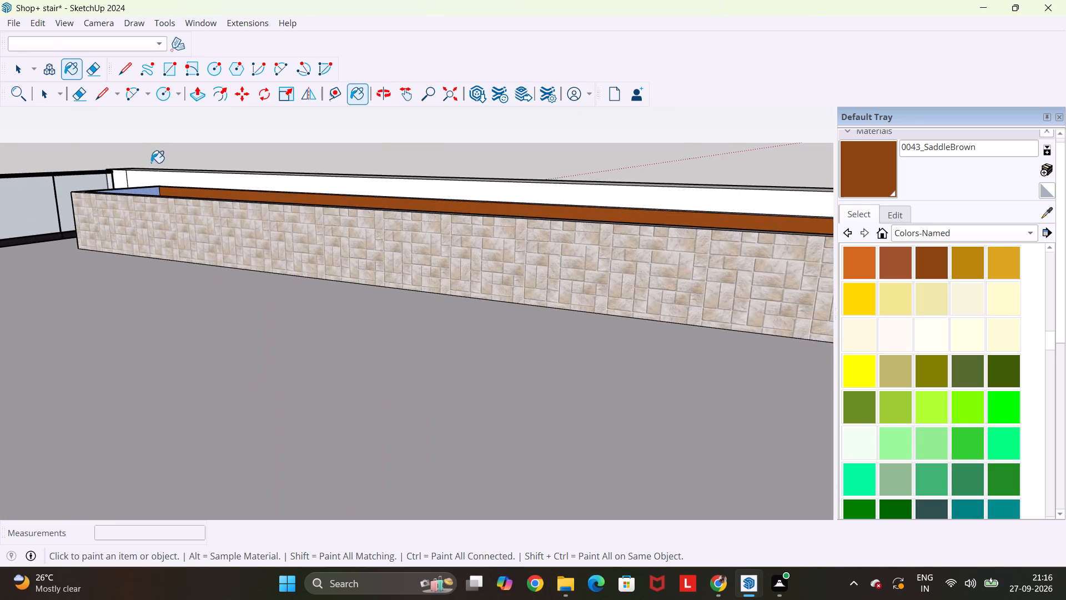
pyautogui.scroll(10, 151, 163)
pyautogui.click(149, 193)
pyautogui.scroll(-10, 149, 193)
pyautogui.moveTo(153, 197); pyautogui.dragTo(158, 202, button='middle')
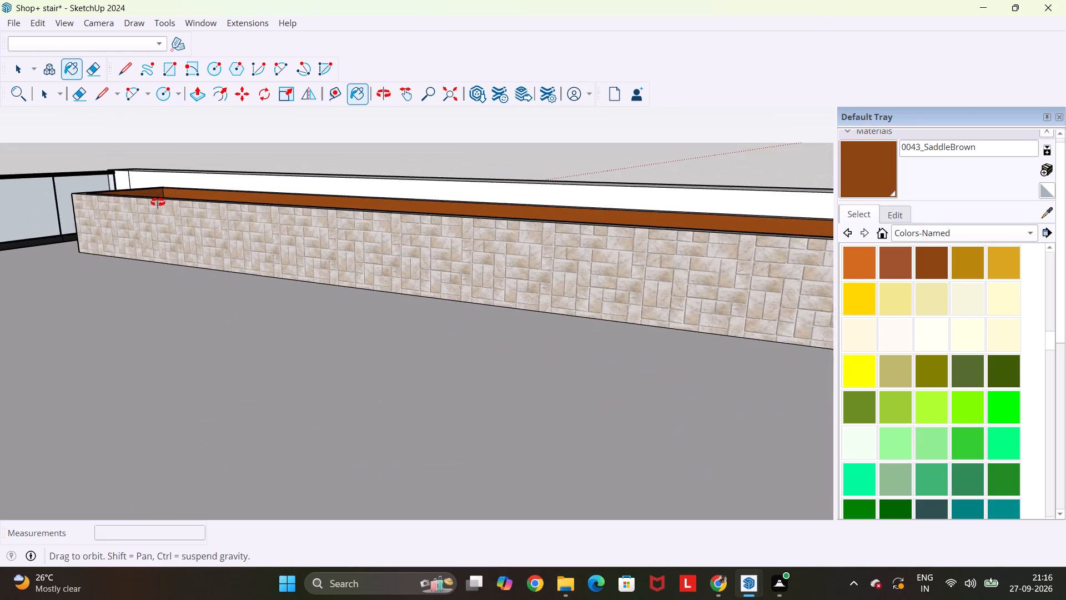
pyautogui.moveTo(158, 202); pyautogui.dragTo(820, 368, button='middle')
pyautogui.scroll(5, 744, 256)
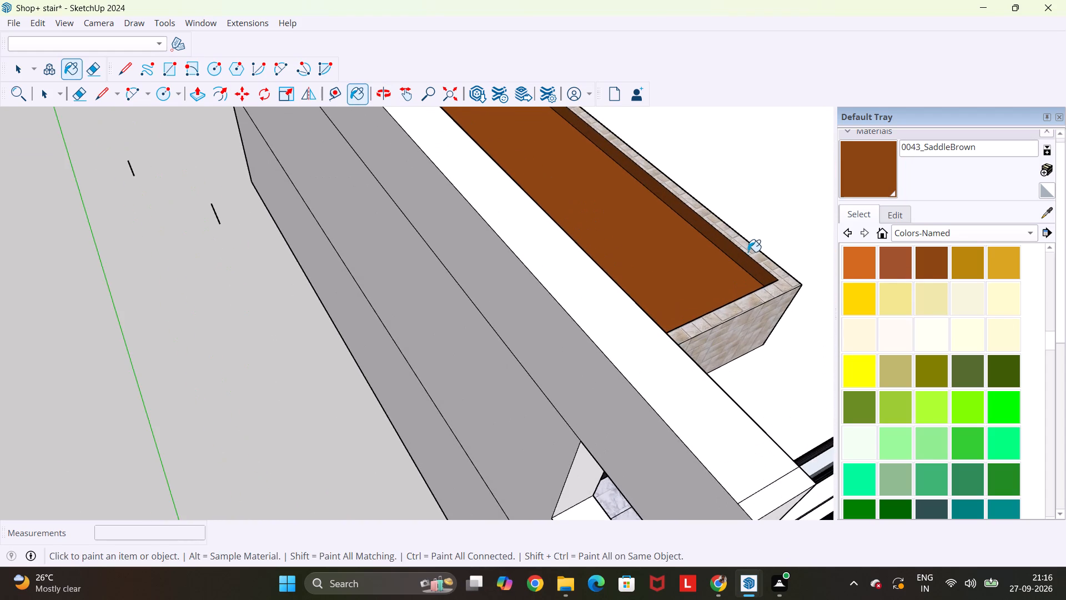
pyautogui.press('Escape')
pyautogui.press('space')
pyautogui.scroll(-1, 754, 228)
pyautogui.moveTo(754, 228); pyautogui.dragTo(510, 228, button='middle')
pyautogui.scroll(-17, 510, 228)
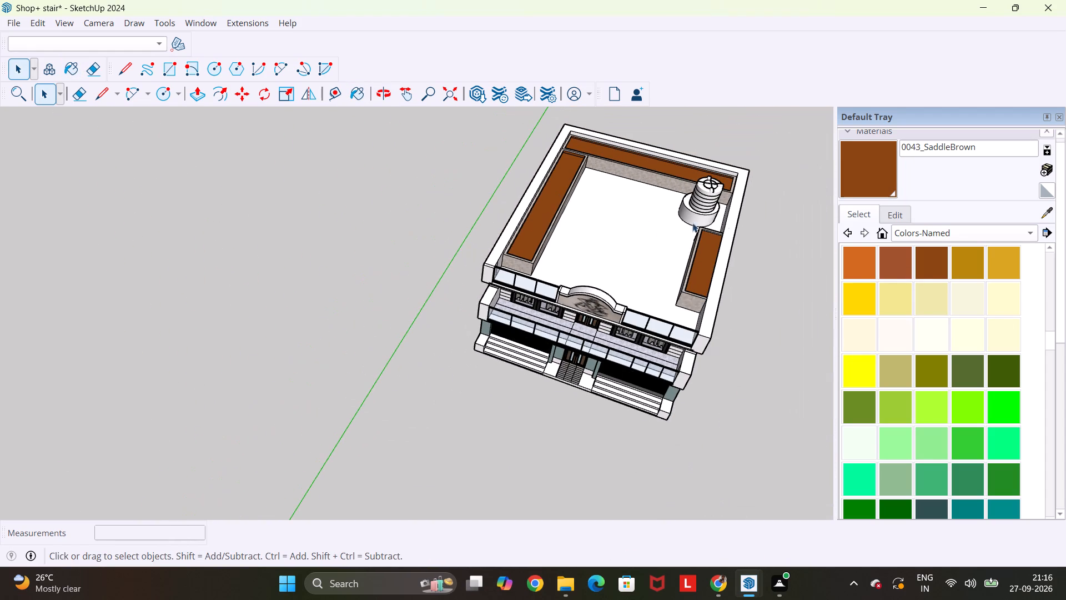
# Switch to 3D Warehouse in Chrome and search its models for "plants".
pyautogui.click(715, 581)
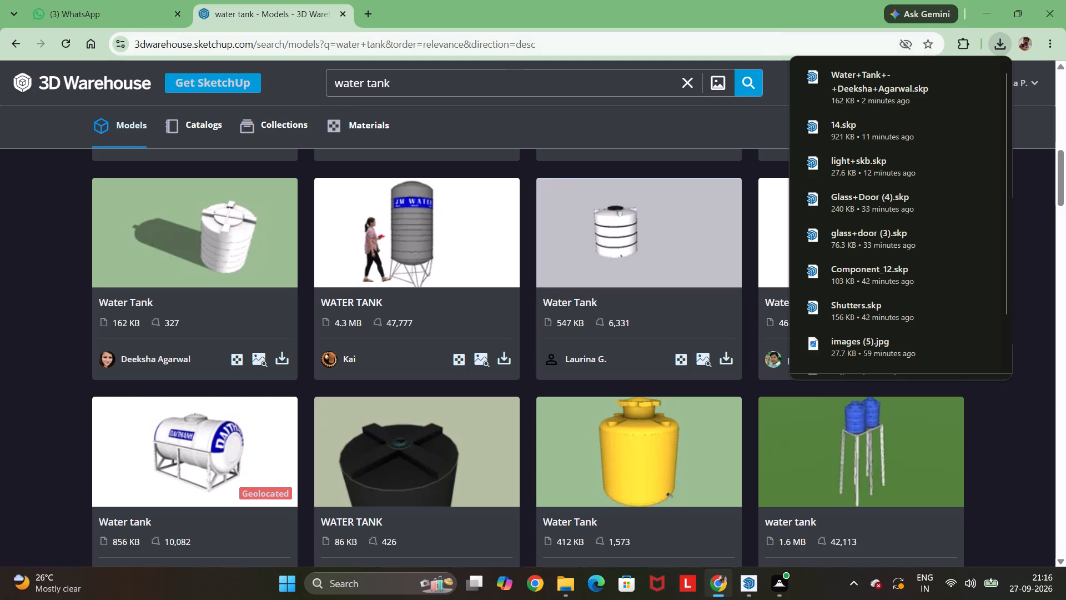
pyautogui.click(489, 80)
pyautogui.press('BackSpace')
pyautogui.press('BackSpace')
pyautogui.press('BackSpace')
pyautogui.press('BackSpace')
pyautogui.press('BackSpace')
pyautogui.press('BackSpace')
pyautogui.press('BackSpace')
pyautogui.press('BackSpace')
pyautogui.press('BackSpace')
pyautogui.press('BackSpace')
pyautogui.press('BackSpace')
pyautogui.press('BackSpace')
pyautogui.press('BackSpace')
pyautogui.press('BackSpace')
pyautogui.press('BackSpace')
pyautogui.press('BackSpace')
pyautogui.press('BackSpace')
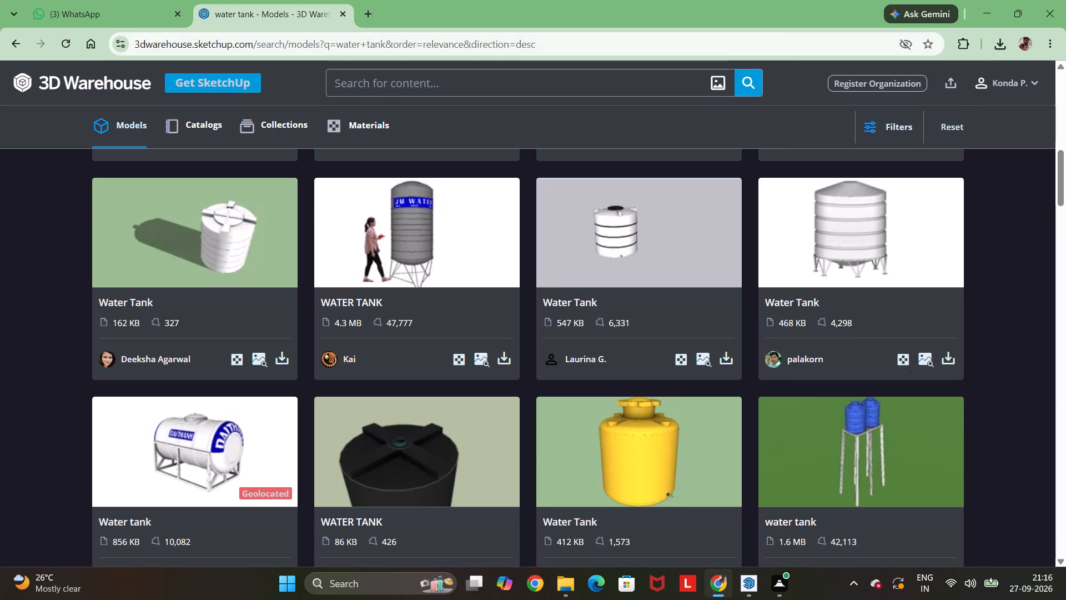
pyautogui.write('plants')
pyautogui.press('Return')
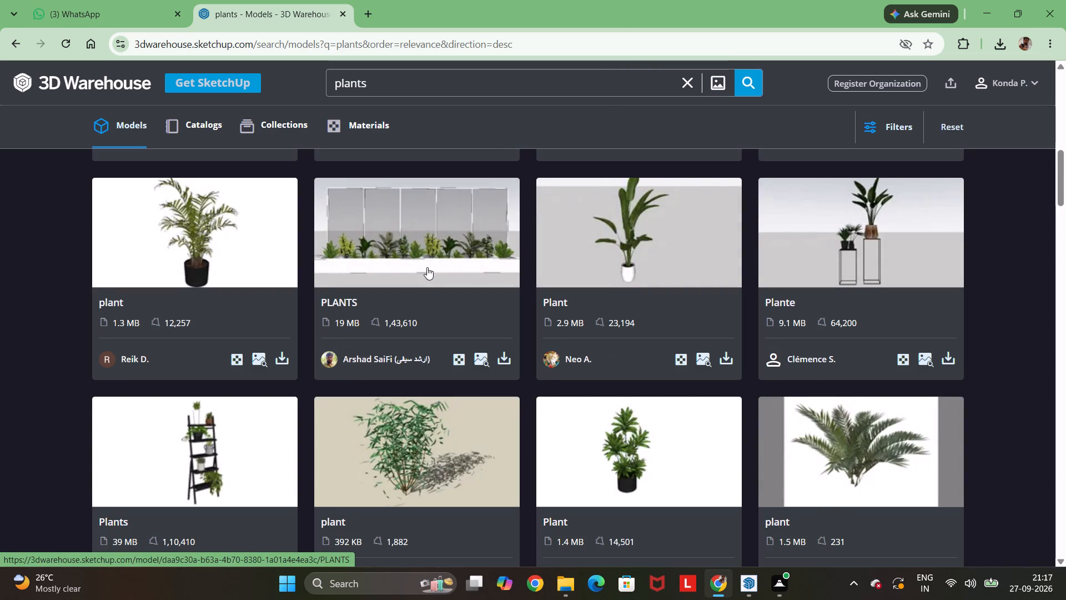
# Download the 19 MB PLANTS model, a row of plants in a white planter, as a SketchUp file.
pyautogui.scroll(-1, 427, 267)
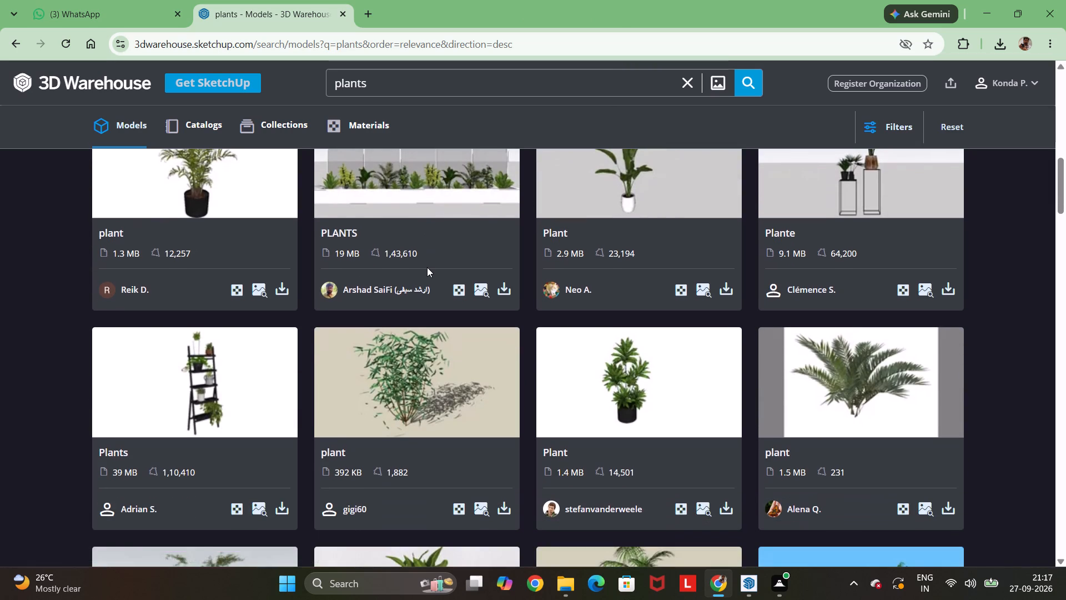
pyautogui.scroll(-3, 818, 397)
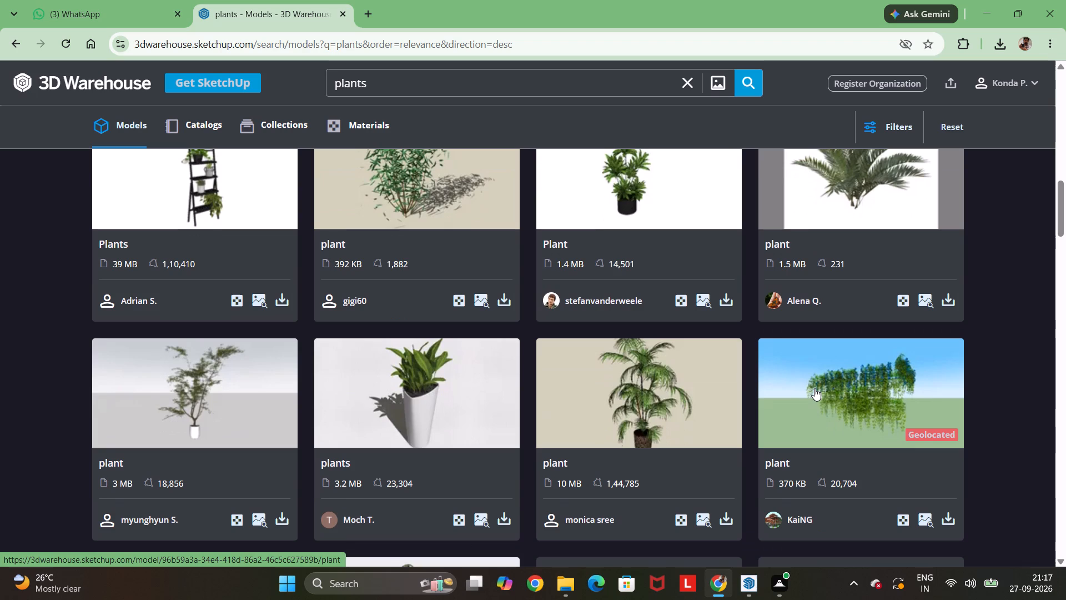
pyautogui.scroll(-4, 814, 388)
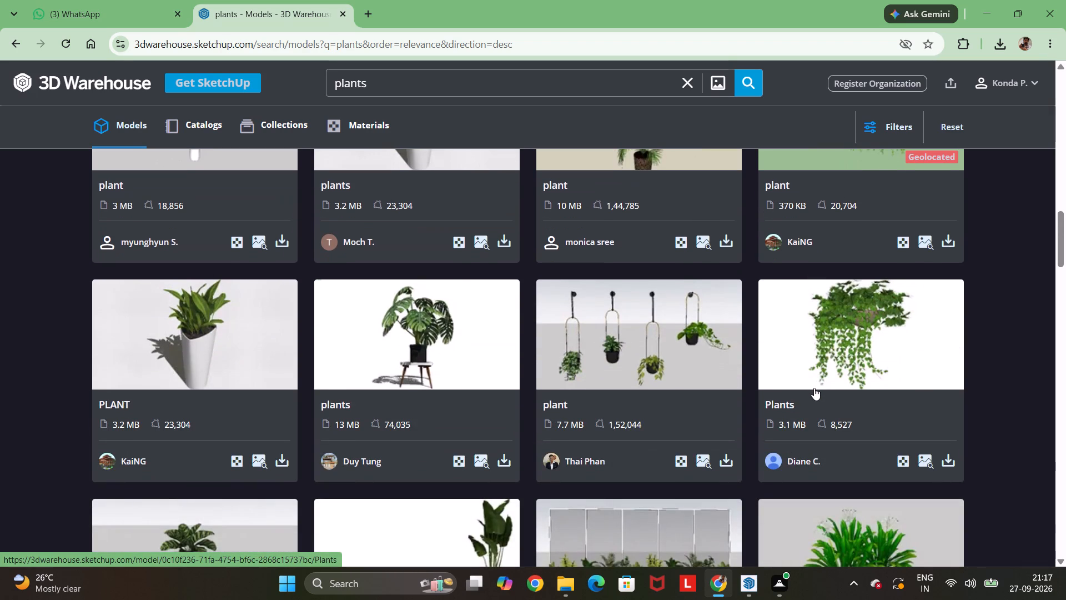
pyautogui.scroll(-4, 798, 388)
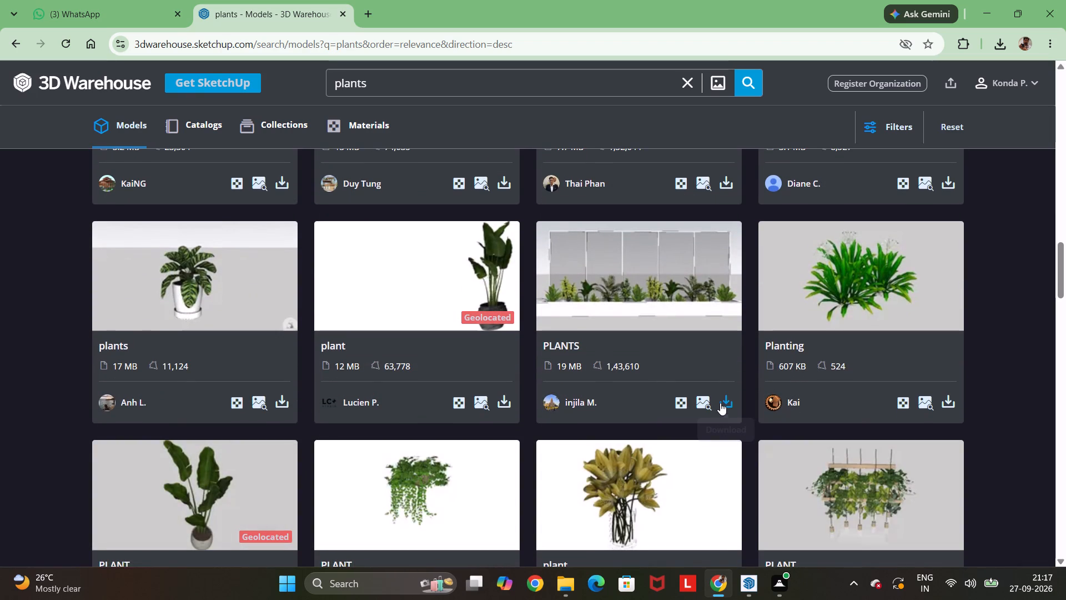
pyautogui.click(720, 403)
pyautogui.click(746, 436)
# Download the 14 MB PLANT model with plants hanging from a wooden frame with bulbs as a SketchUp file.
pyautogui.scroll(-2, 746, 384)
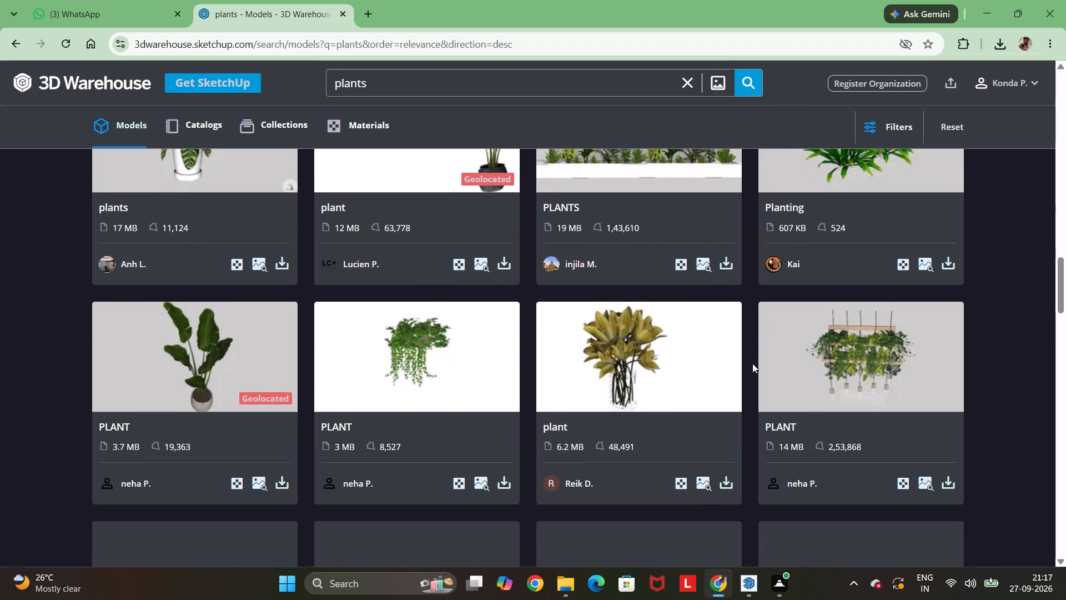
pyautogui.scroll(-4, 747, 358)
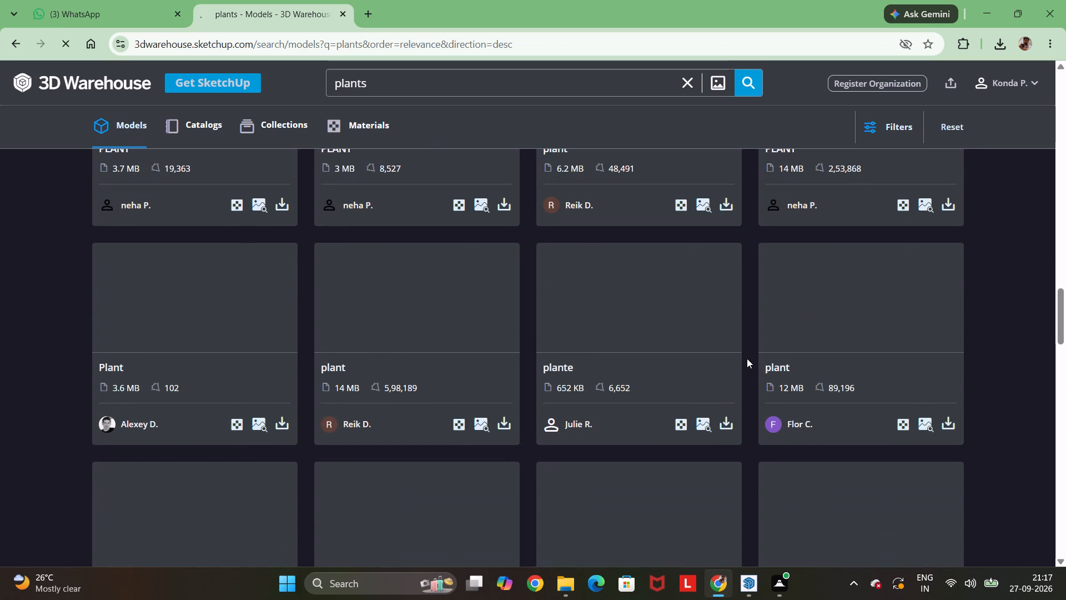
pyautogui.scroll(5, 812, 337)
pyautogui.scroll(-3, 920, 409)
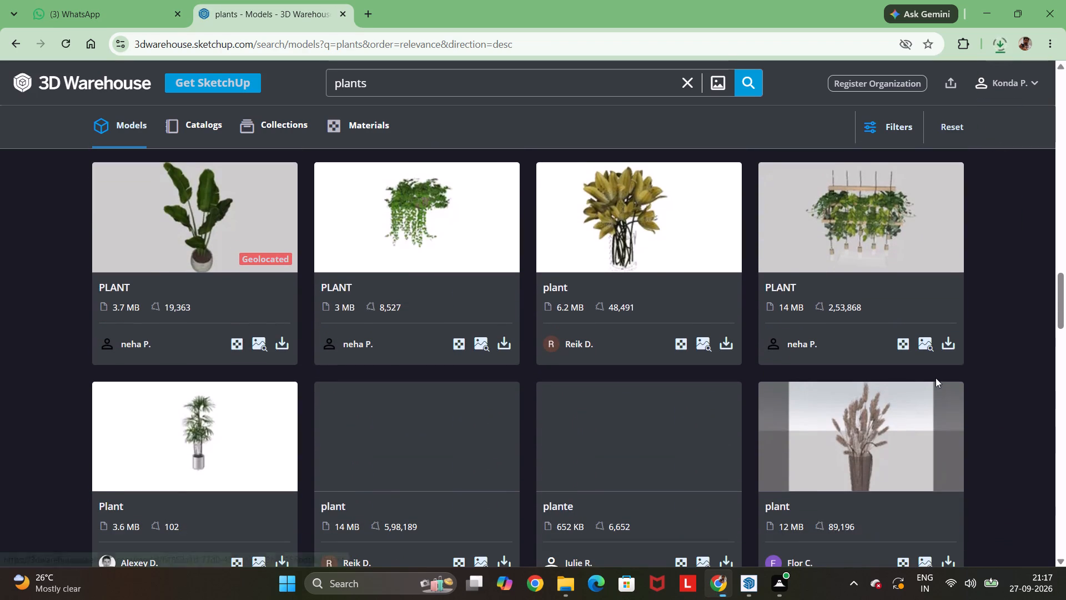
pyautogui.click(948, 352)
pyautogui.click(933, 382)
# Download the 14 MB plant model with planter boxes on a vertical grid as a SketchUp file.
pyautogui.scroll(-3, 584, 331)
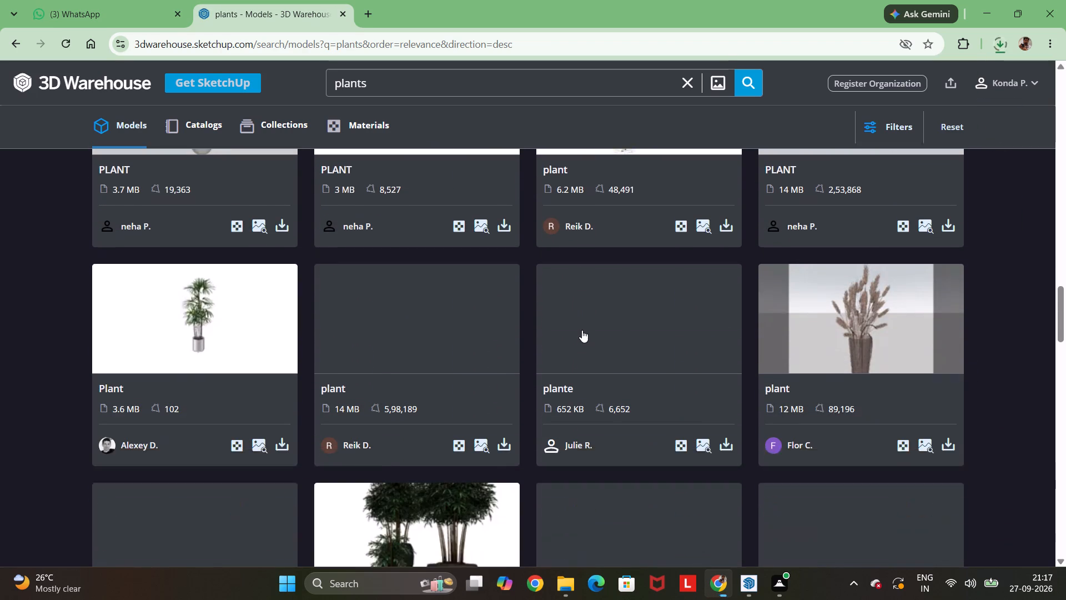
pyautogui.scroll(-1, 572, 343)
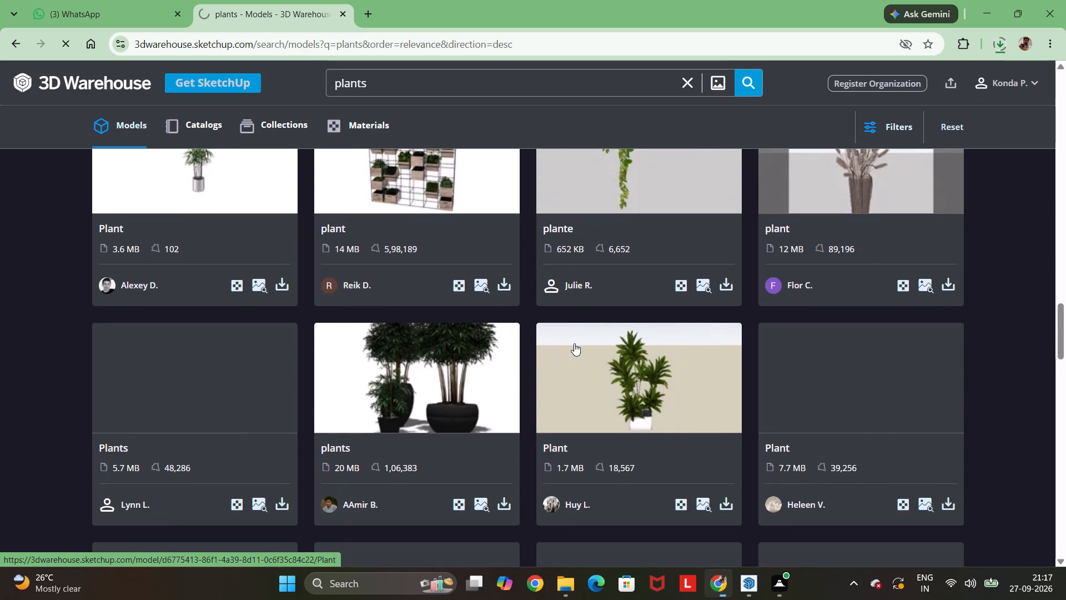
pyautogui.scroll(3, 574, 343)
pyautogui.scroll(-1, 574, 343)
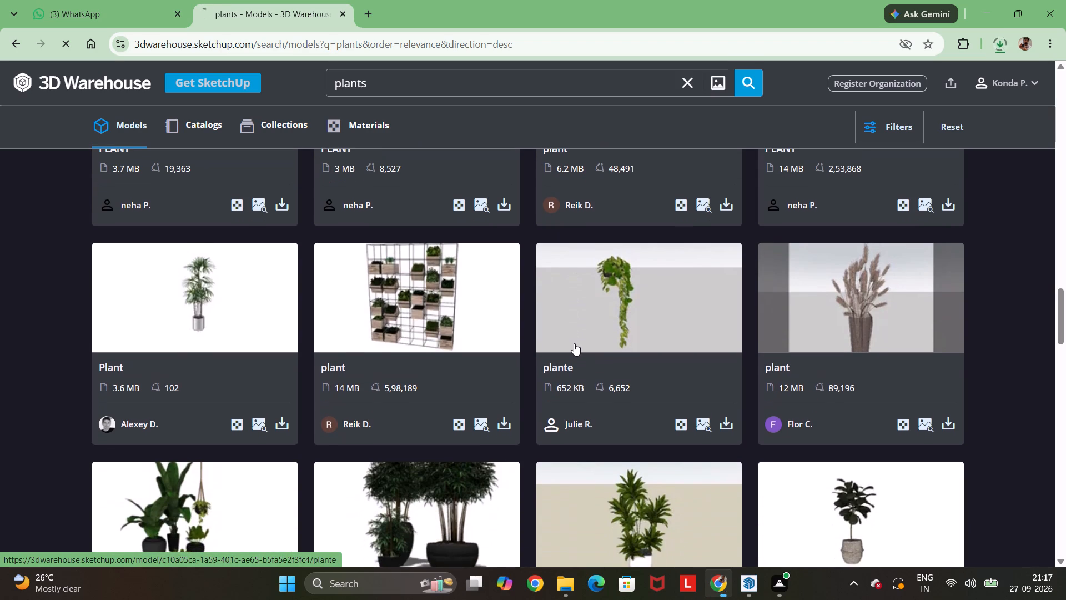
pyautogui.click(511, 423)
pyautogui.click(526, 447)
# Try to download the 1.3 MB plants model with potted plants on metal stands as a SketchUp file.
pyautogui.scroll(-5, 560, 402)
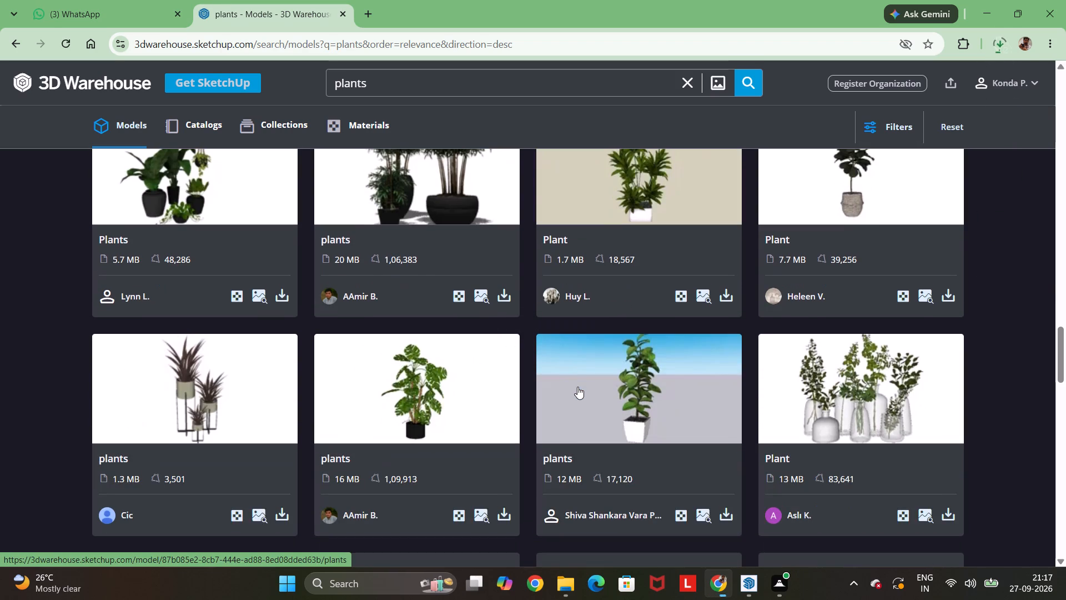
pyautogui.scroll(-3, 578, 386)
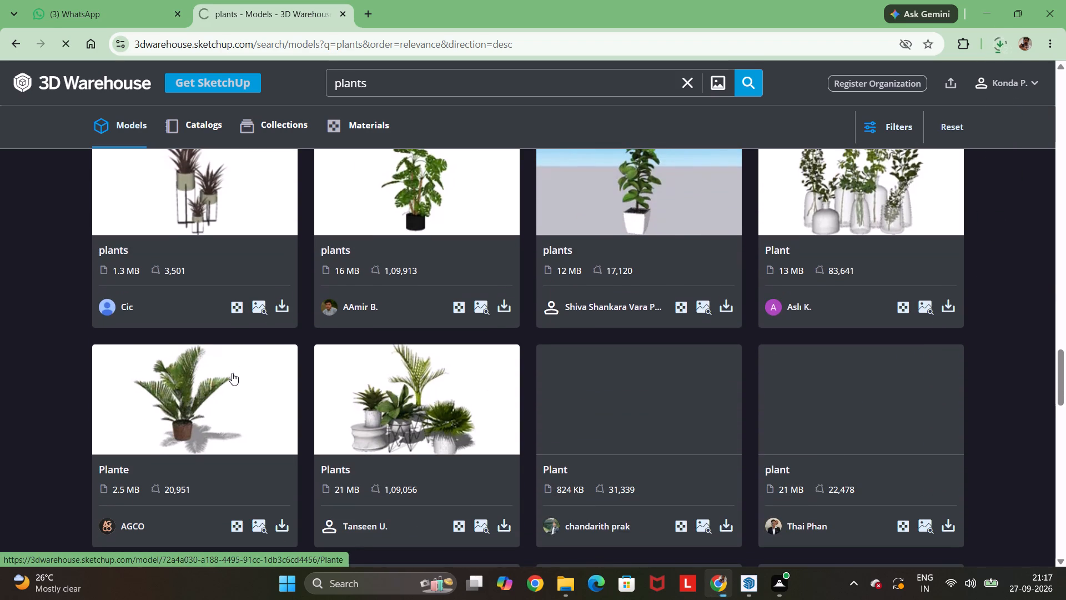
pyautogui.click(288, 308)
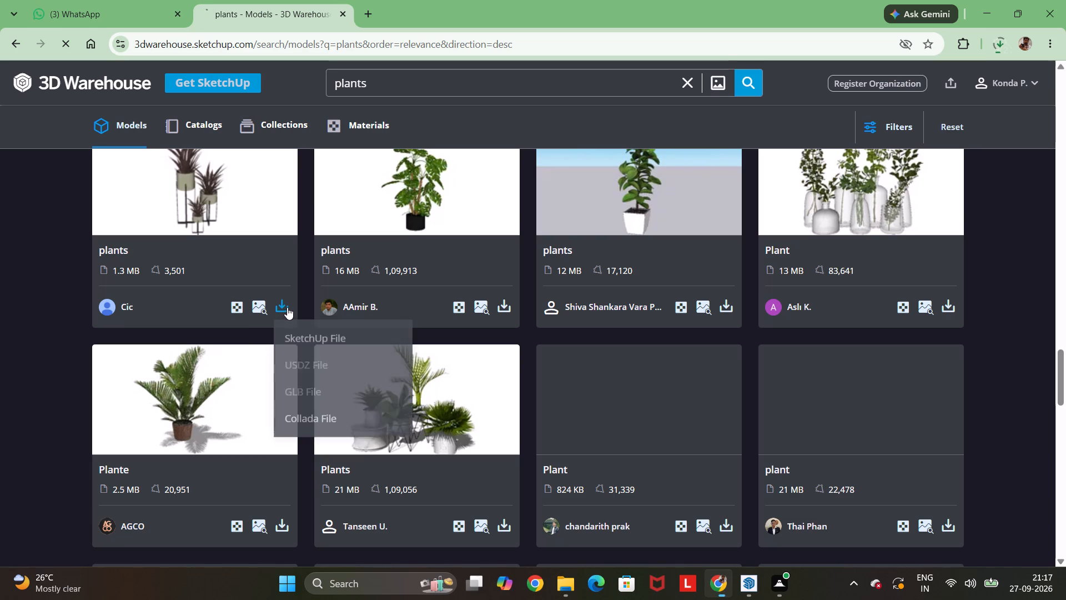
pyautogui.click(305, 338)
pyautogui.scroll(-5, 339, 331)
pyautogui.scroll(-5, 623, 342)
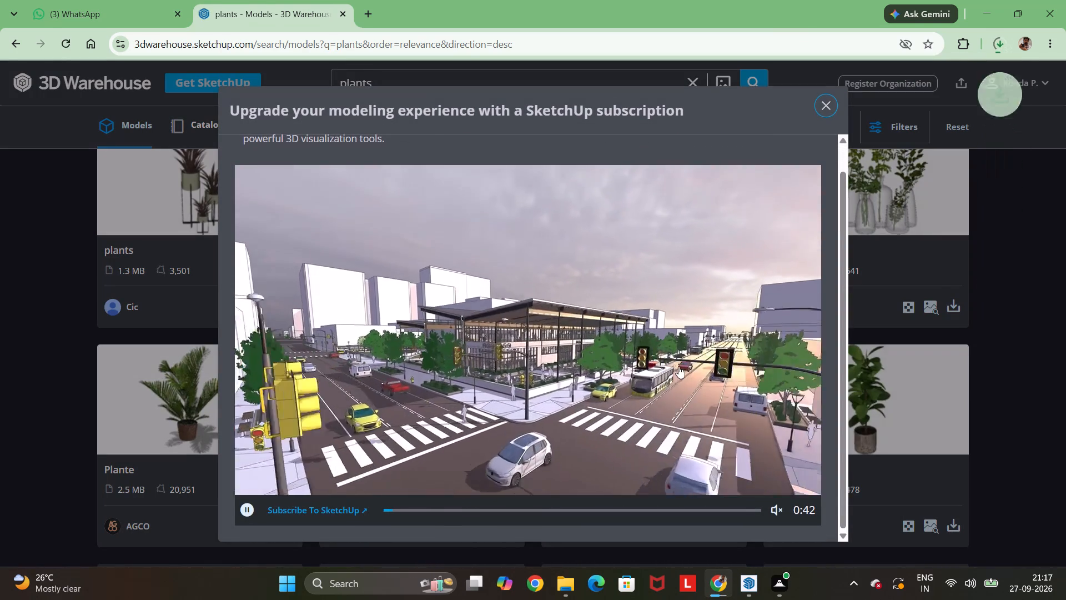
# Switch to the Downloads folder in File Explorer, refresh it and open PLANTS.skp.
pyautogui.click(551, 575)
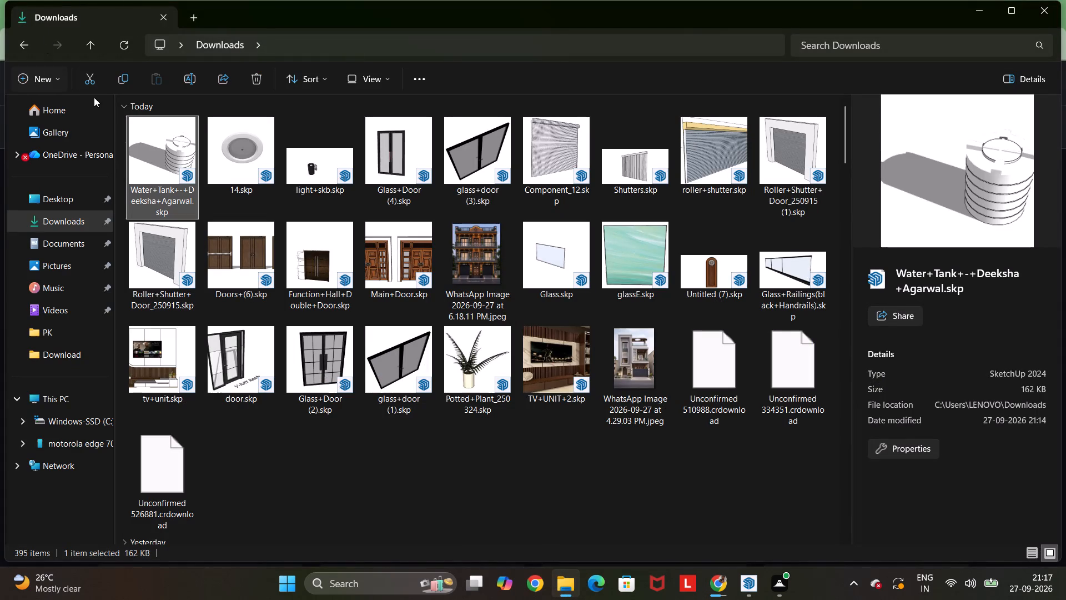
pyautogui.click(124, 47)
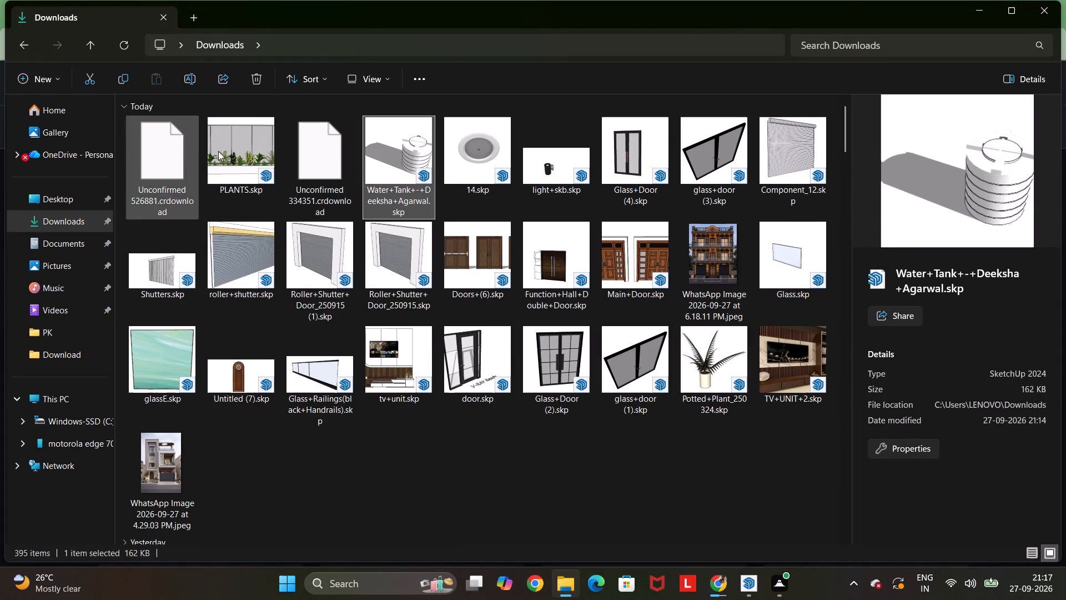
pyautogui.click(252, 149)
pyautogui.rightClick(252, 149)
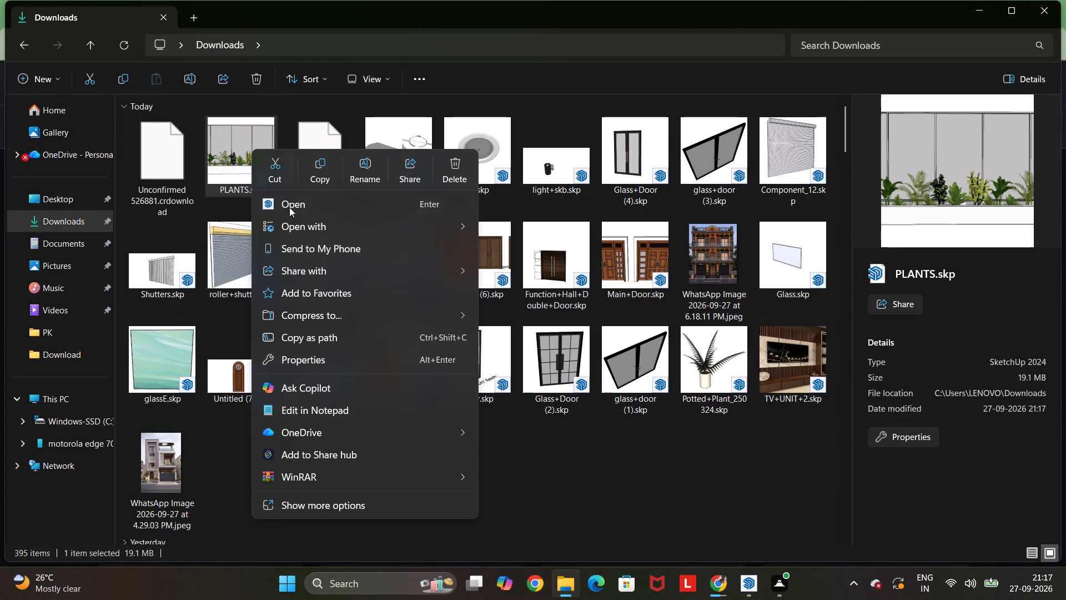
pyautogui.click(298, 212)
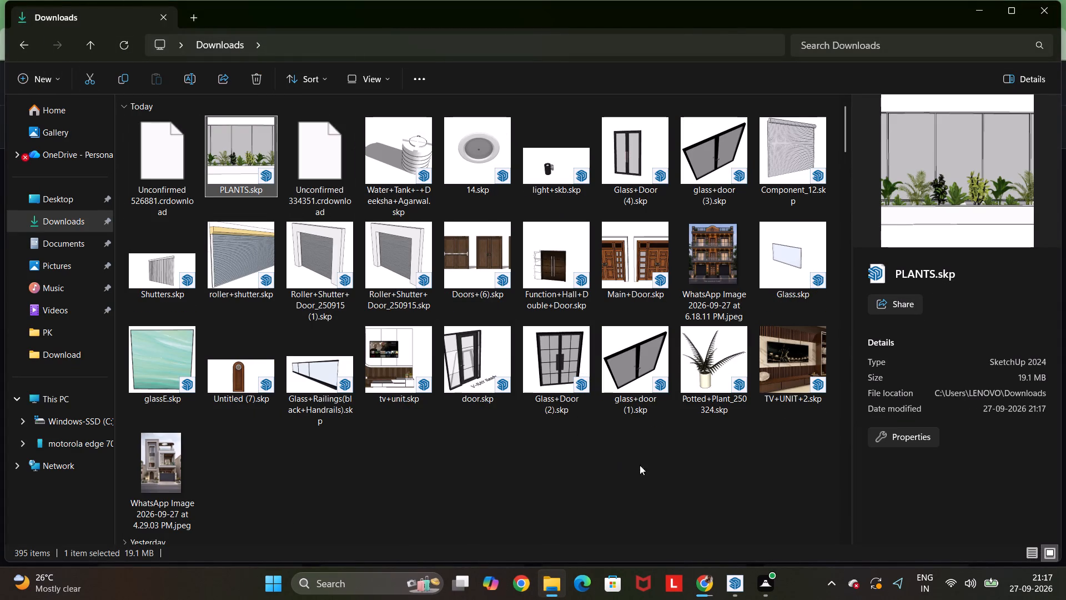
# Switch to 3D Warehouse in Chrome, dismiss the subscription offer and look through further plant models in the results.
pyautogui.click(703, 578)
pyautogui.click(700, 577)
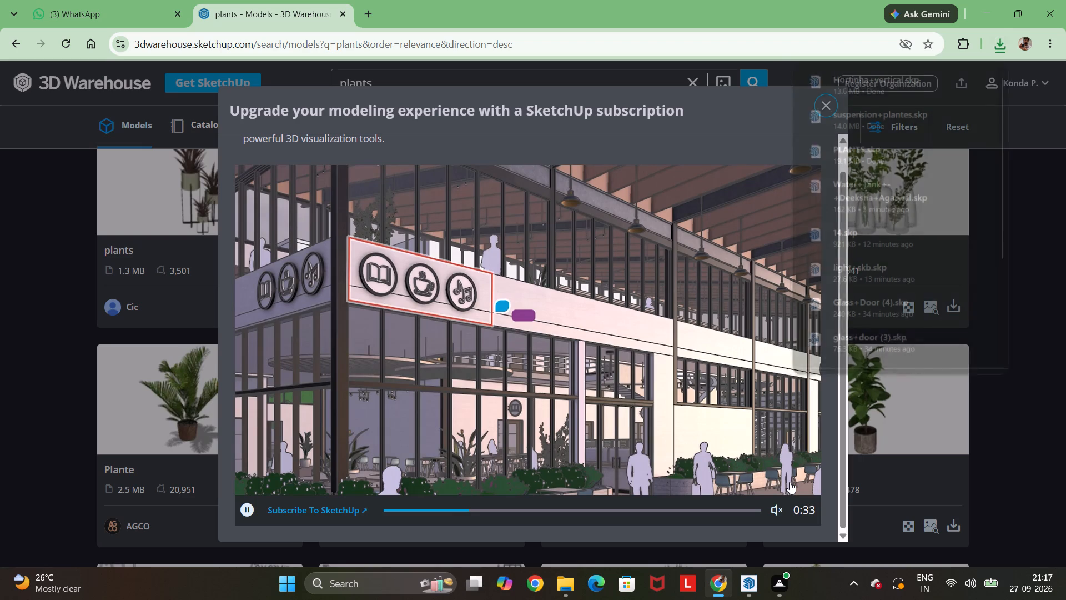
pyautogui.click(790, 482)
pyautogui.click(503, 396)
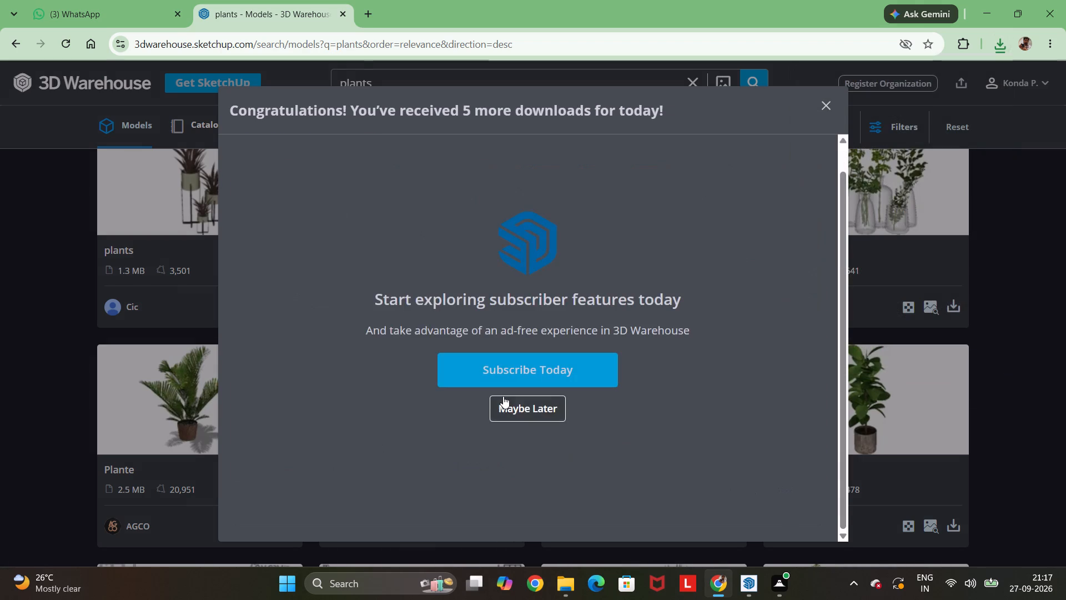
pyautogui.scroll(-4, 522, 404)
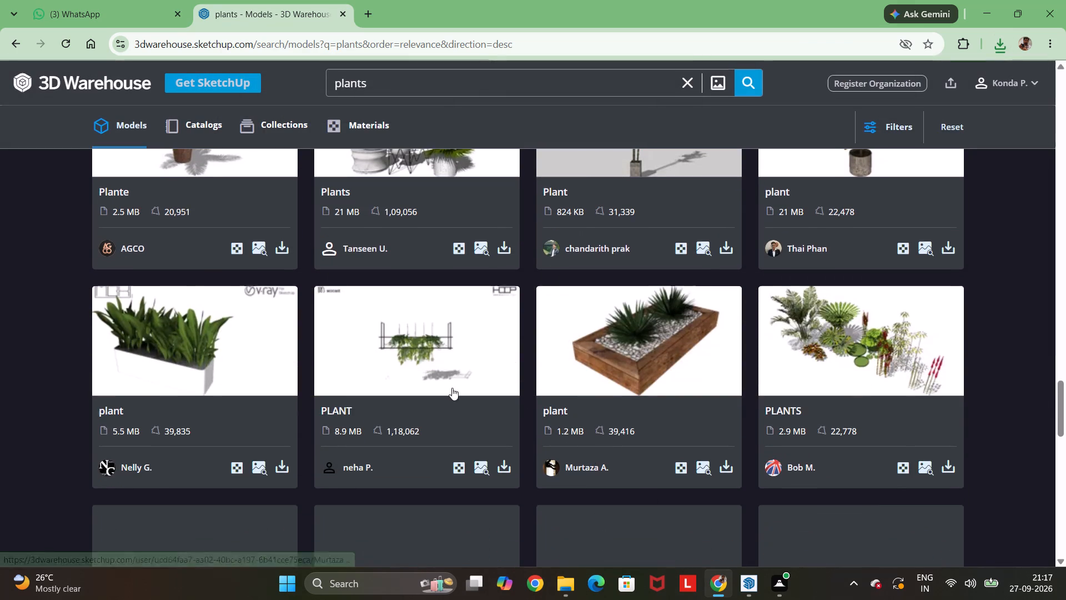
pyautogui.scroll(-1, 439, 377)
pyautogui.scroll(-7, 593, 458)
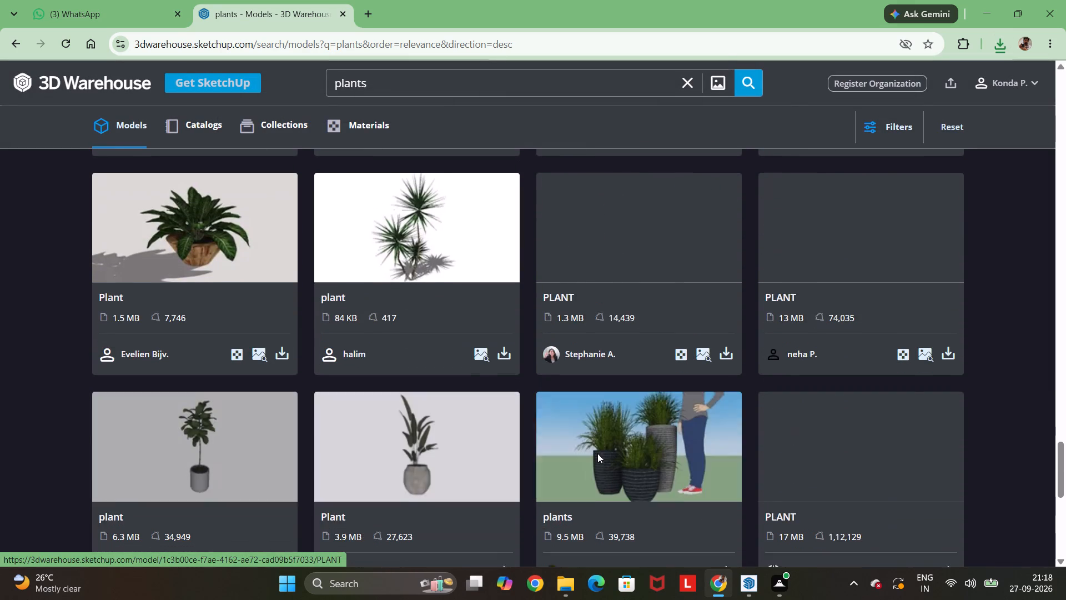
pyautogui.scroll(-2, 592, 439)
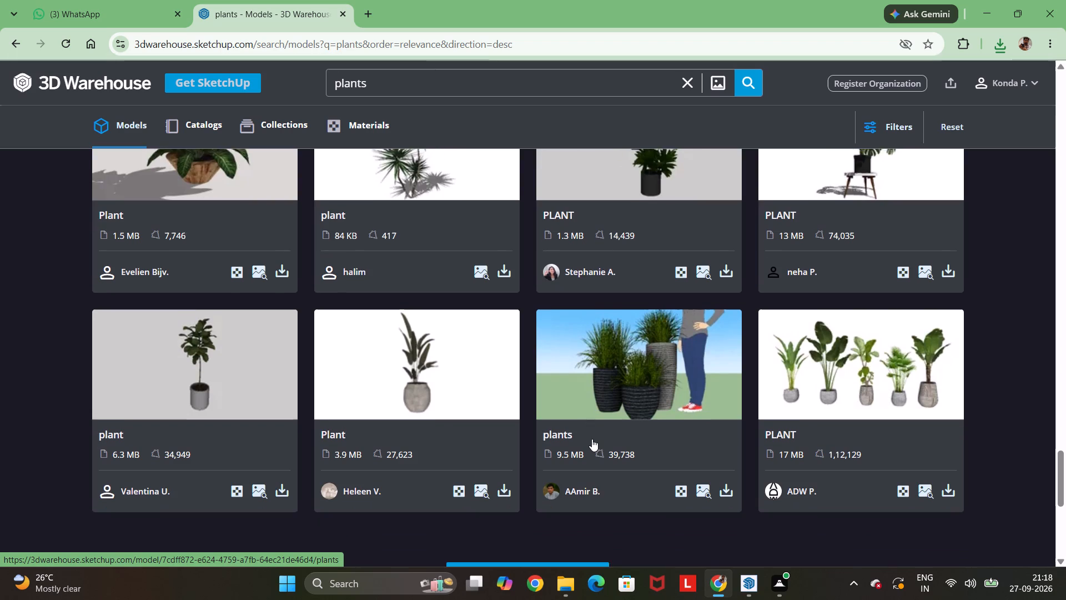
# Switch to the opened PLANTS model in SketchUp and delete the white planter box around the plants, ignoring the extension updates.
pyautogui.click(745, 576)
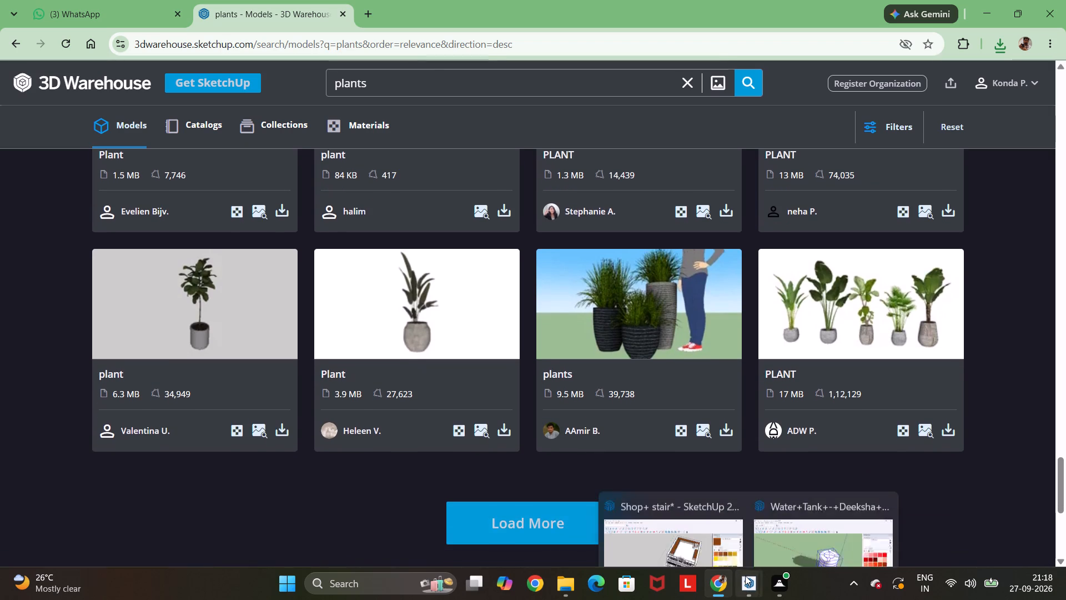
pyautogui.click(805, 467)
pyautogui.click(846, 496)
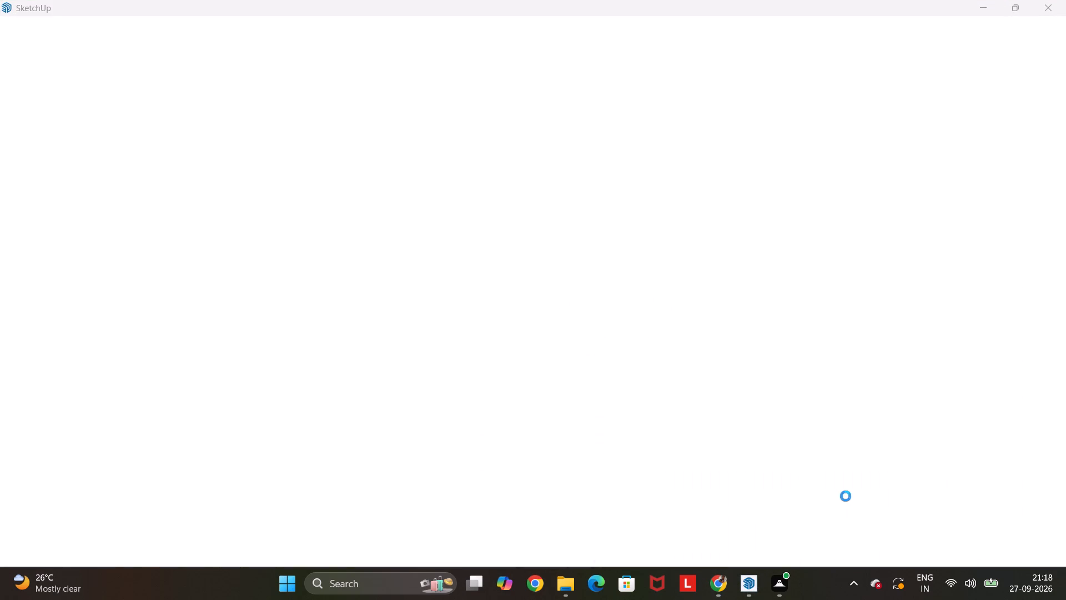
pyautogui.click(600, 302)
pyautogui.click(617, 297)
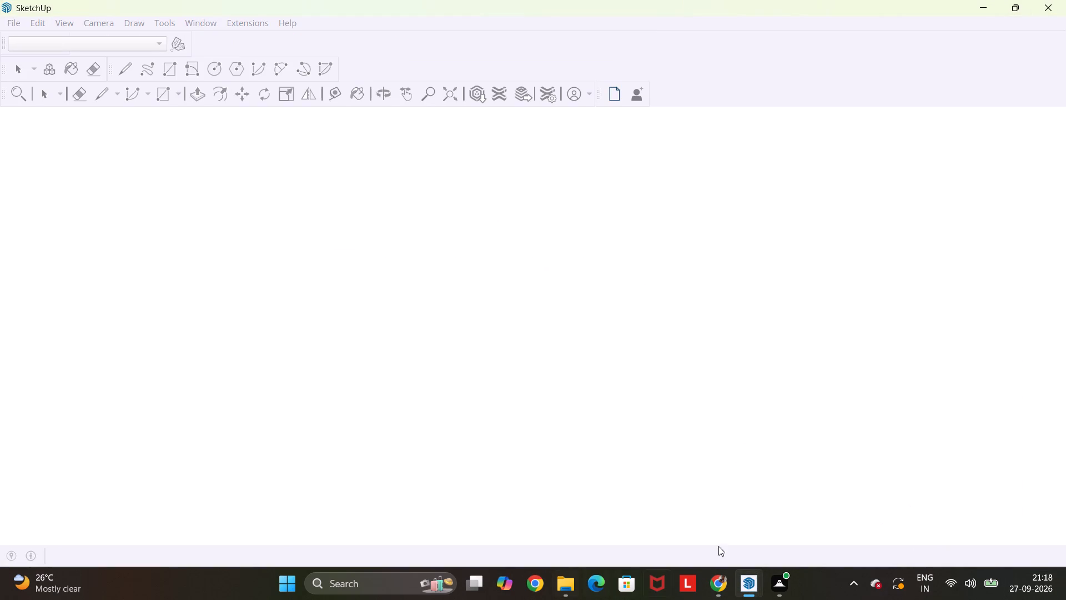
pyautogui.scroll(-6, 578, 458)
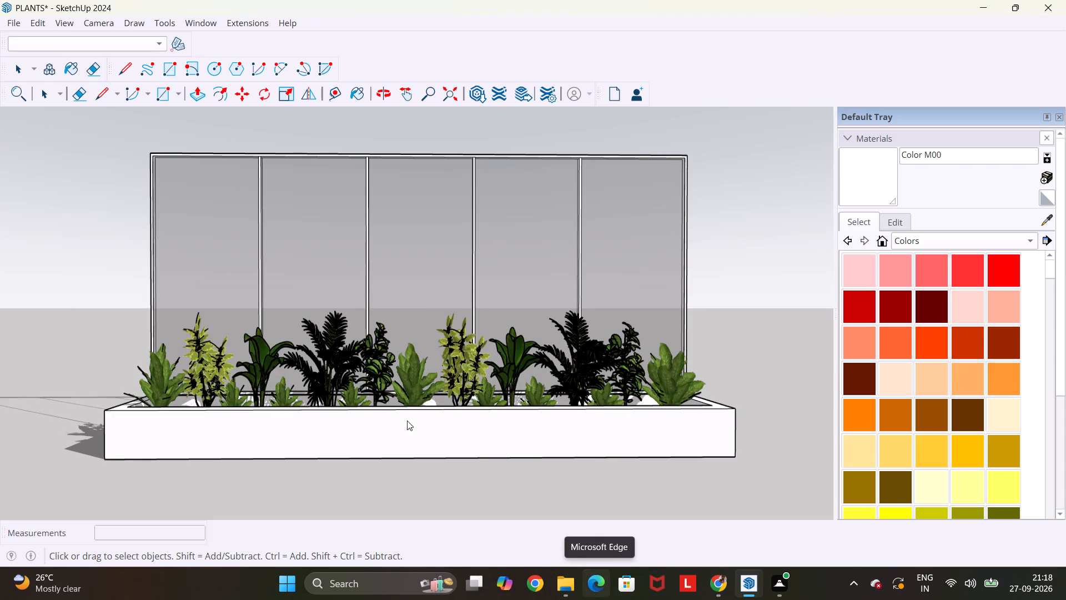
pyautogui.moveTo(363, 396); pyautogui.dragTo(440, 449, button='middle')
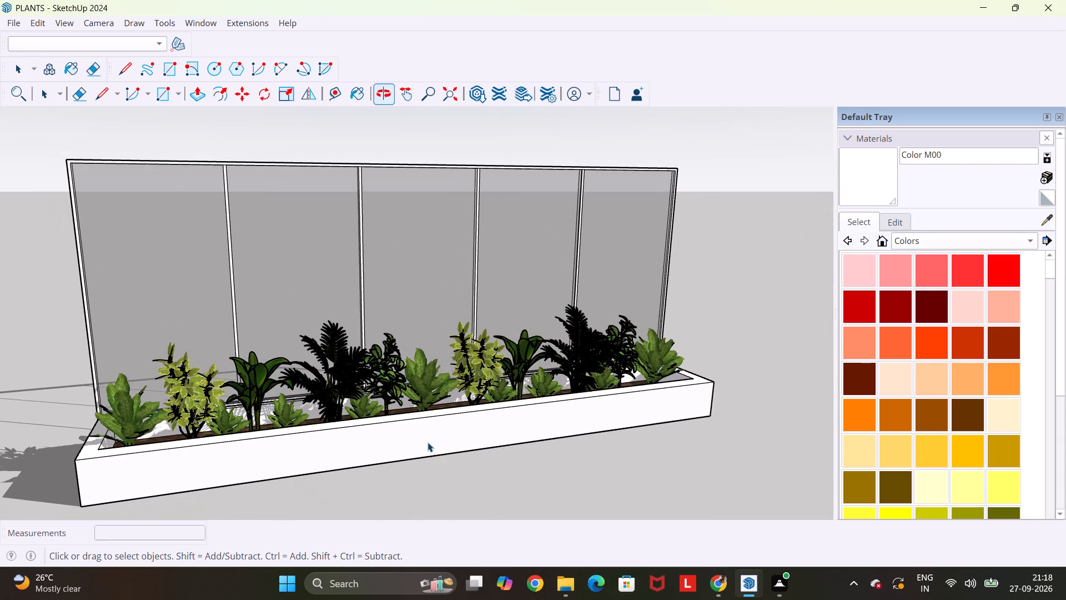
pyautogui.click(424, 441)
pyautogui.press('Delete')
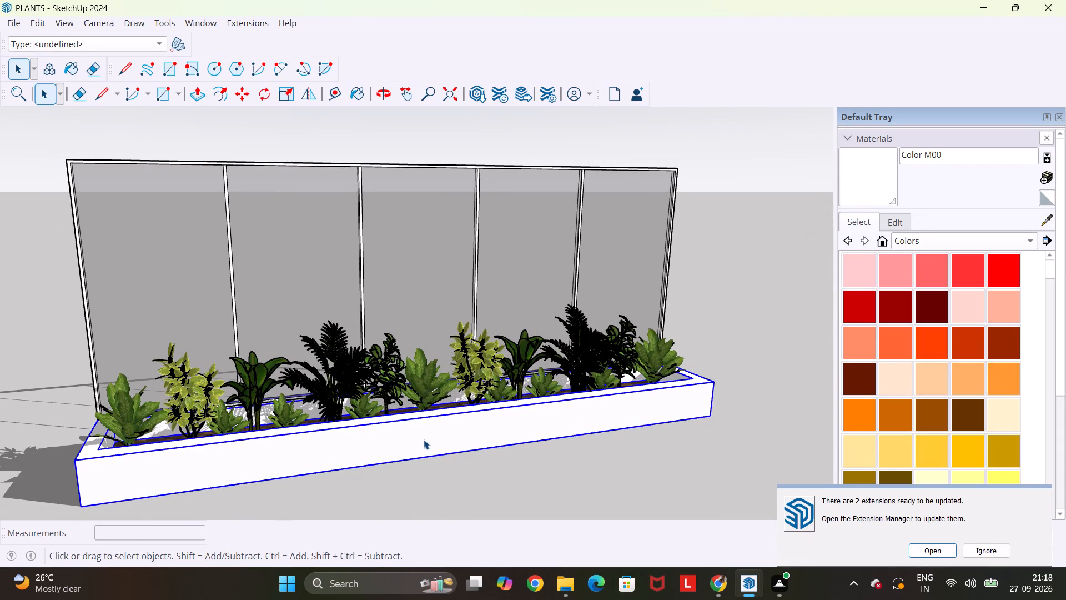
pyautogui.click(985, 555)
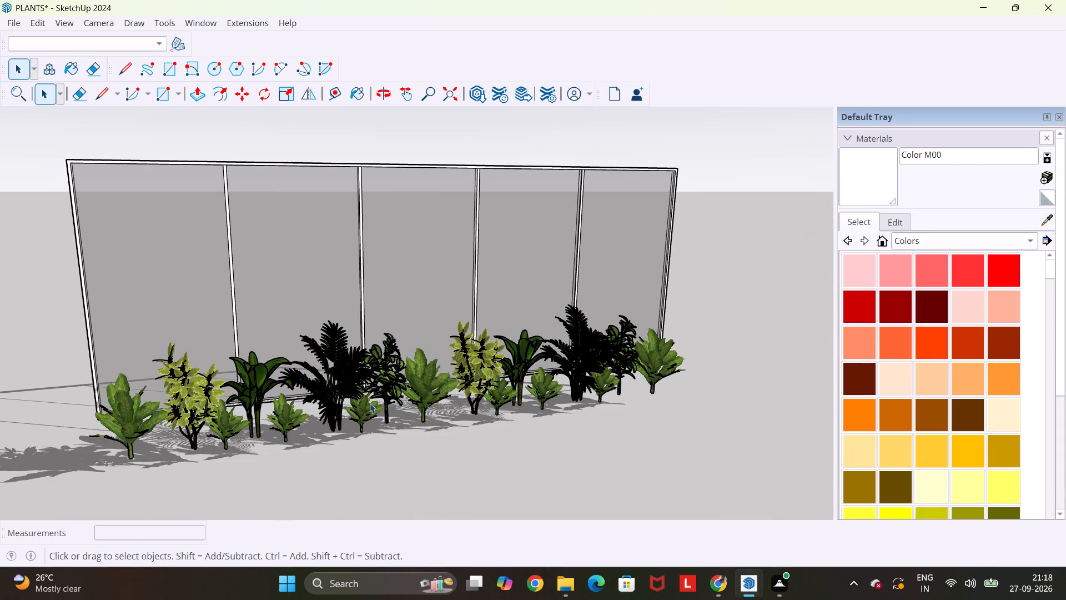
# Delete the framed glass panels standing behind the row of plants.
pyautogui.scroll(-4, 369, 402)
pyautogui.moveTo(273, 347); pyautogui.dragTo(721, 334, button='middle')
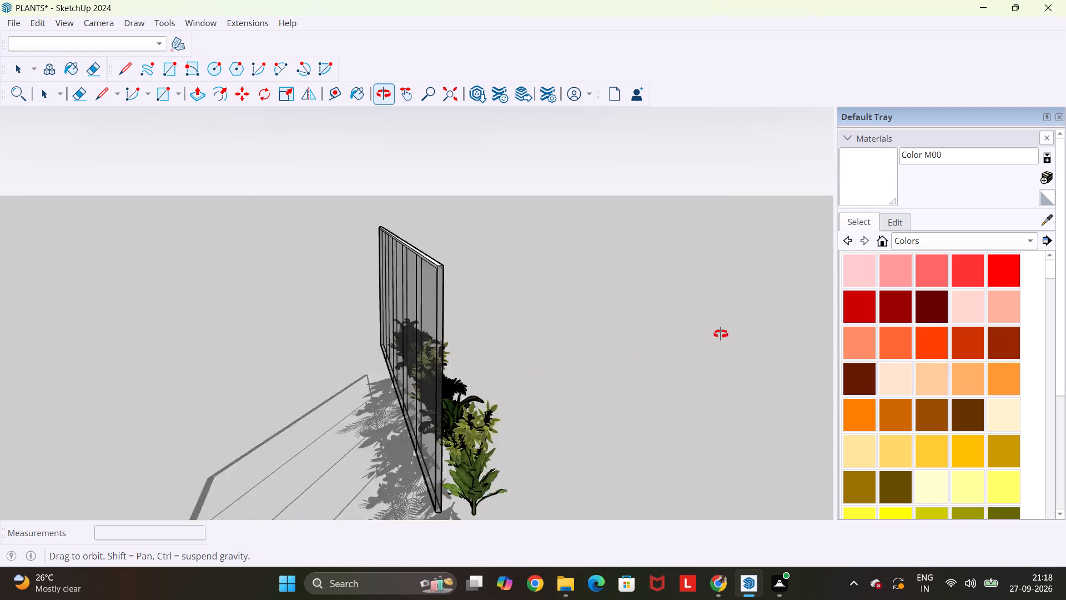
pyautogui.moveTo(721, 334); pyautogui.dragTo(1052, 344, button='middle')
pyautogui.moveTo(707, 218); pyautogui.dragTo(173, 291)
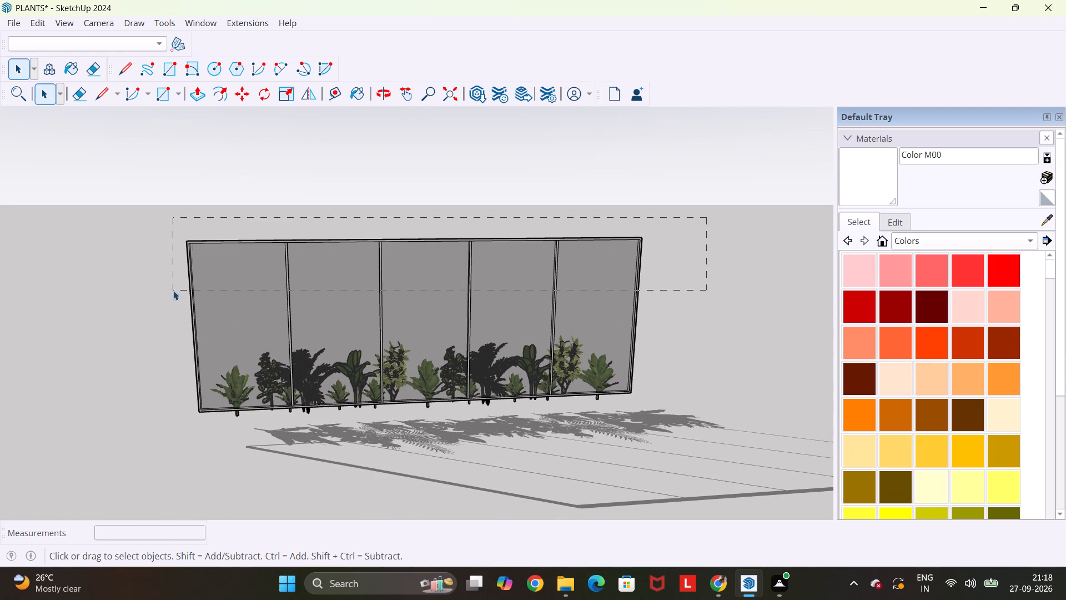
pyautogui.moveTo(173, 291); pyautogui.dragTo(159, 294)
pyautogui.press('Delete')
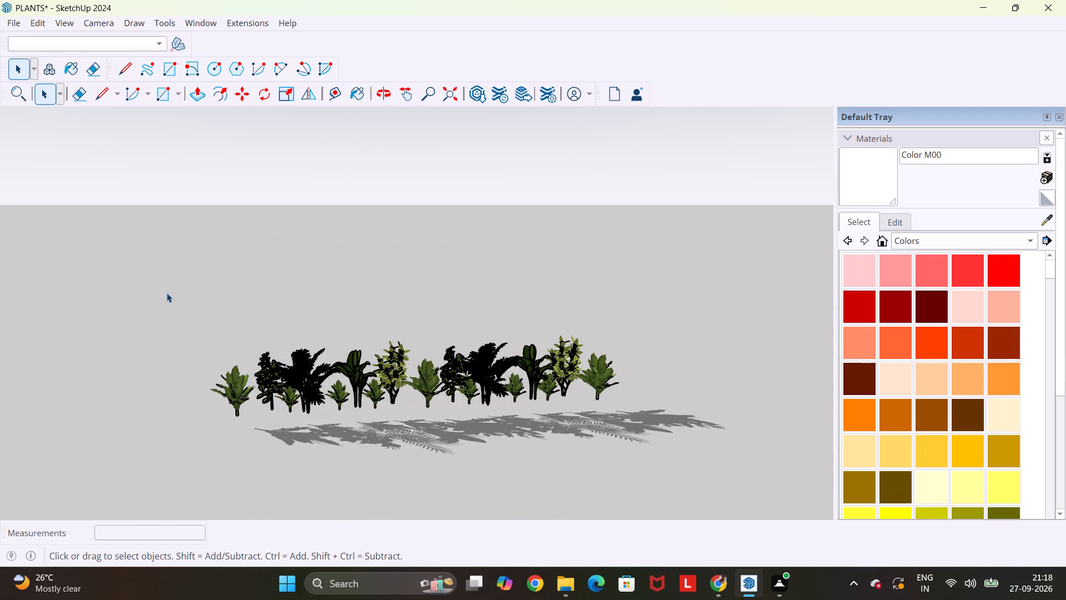
# Select the whole remaining row of plants and copy it.
pyautogui.scroll(-3, 624, 323)
pyautogui.moveTo(642, 320); pyautogui.dragTo(0, 297, button='middle')
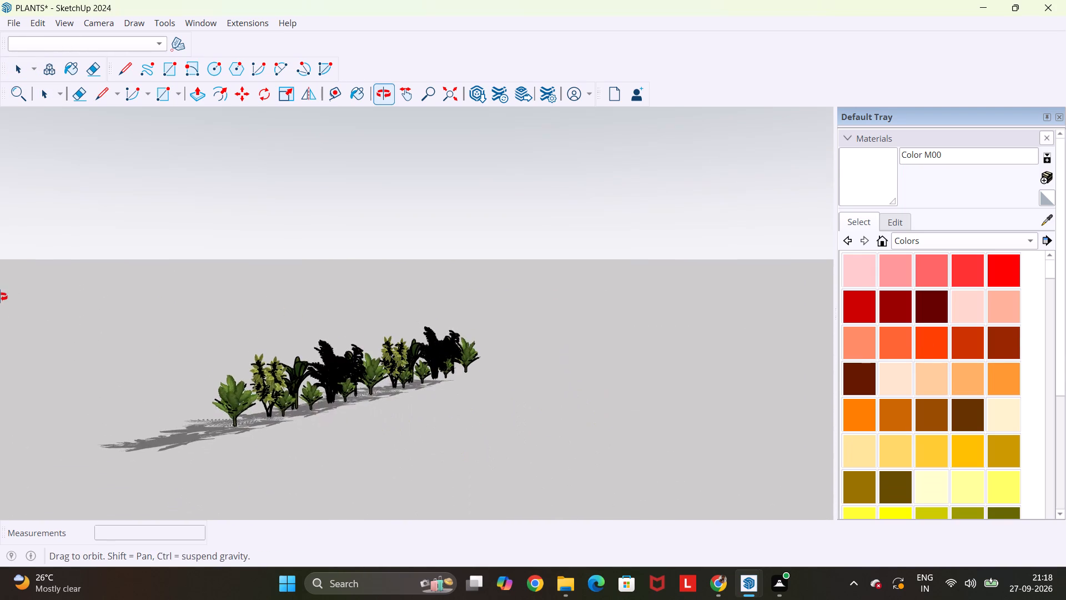
pyautogui.moveTo(0, 297); pyautogui.dragTo(0, 293, button='middle')
pyautogui.moveTo(341, 344); pyautogui.dragTo(167, 338, button='middle')
pyautogui.moveTo(753, 295); pyautogui.dragTo(163, 421)
pyautogui.hotkey('ctrl', 'c')
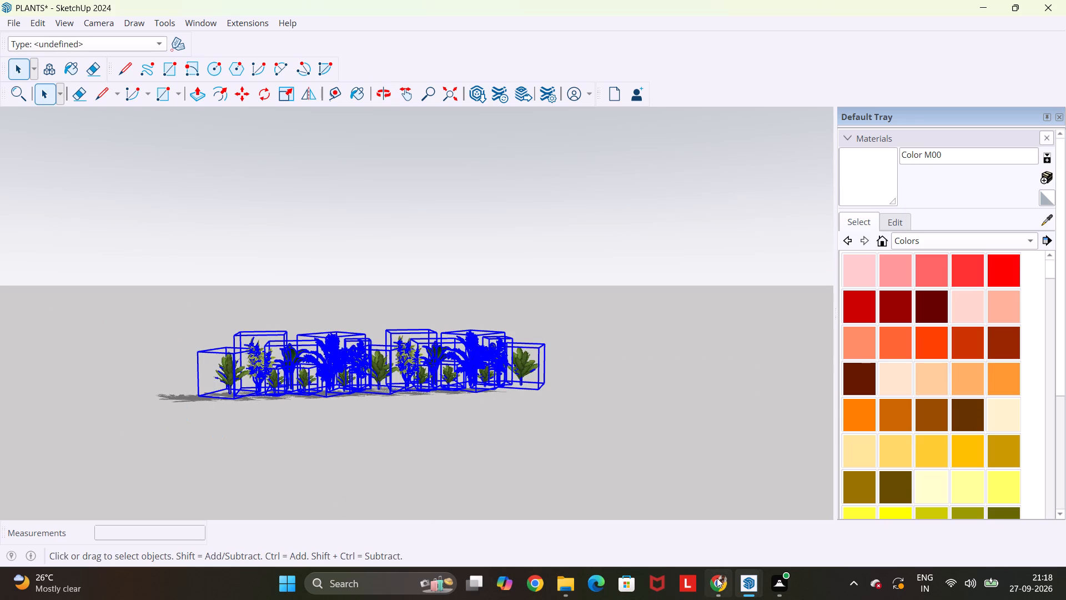
# Switch to the Shop+ stair model and paste the plants into the long side planter opposite the tank, starting at its front end.
pyautogui.click(715, 578)
pyautogui.click(747, 586)
pyautogui.click(693, 522)
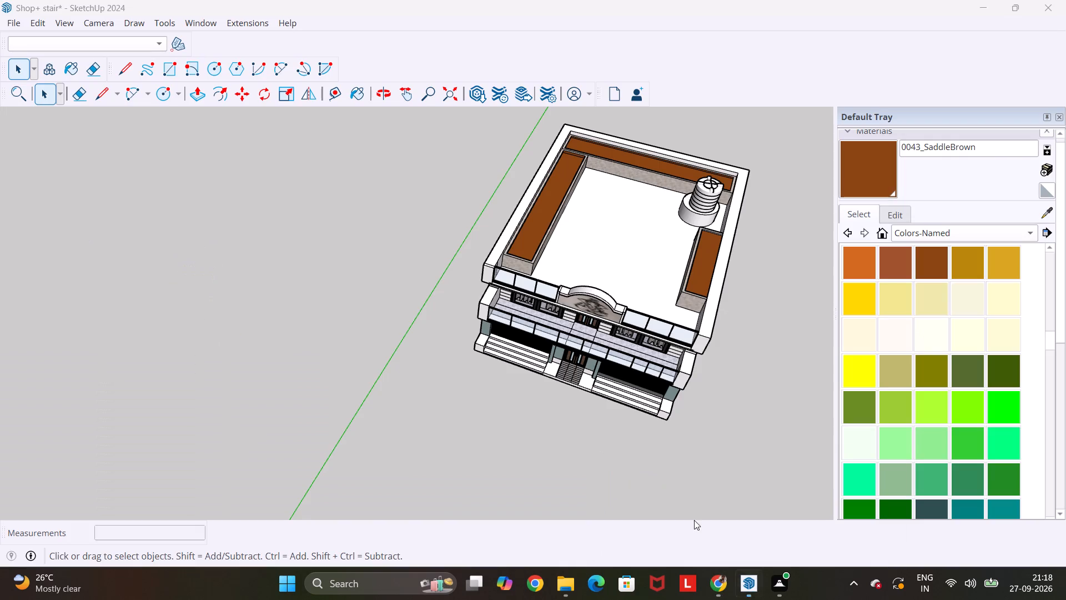
pyautogui.moveTo(731, 214); pyautogui.dragTo(342, 222, button='middle')
pyautogui.scroll(5, 564, 426)
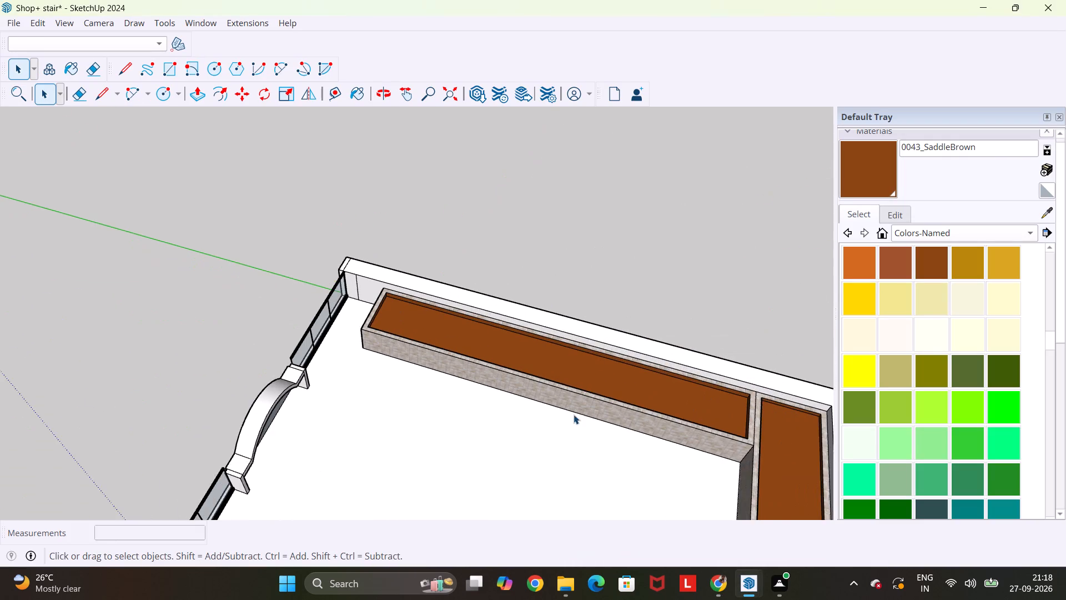
pyautogui.scroll(1, 574, 414)
pyautogui.keyDown('ctrl'); pyautogui.moveTo(574, 414); pyautogui.dragTo(591, 374, button='middle'); pyautogui.keyUp('ctrl')
pyautogui.hotkey('ctrl', 'v')
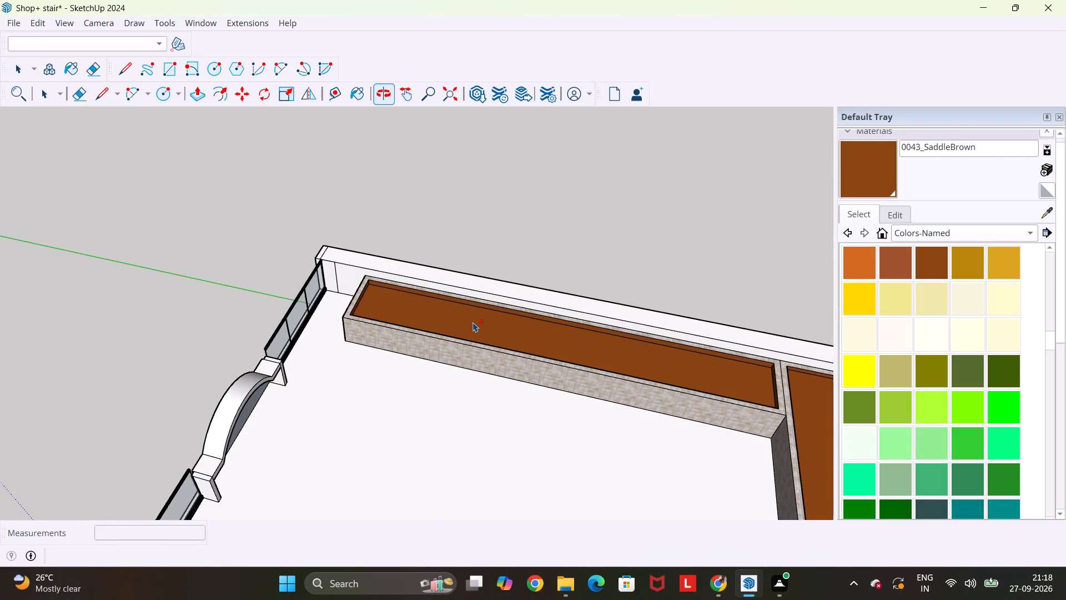
pyautogui.moveTo(472, 358); pyautogui.dragTo(553, 322, button='middle')
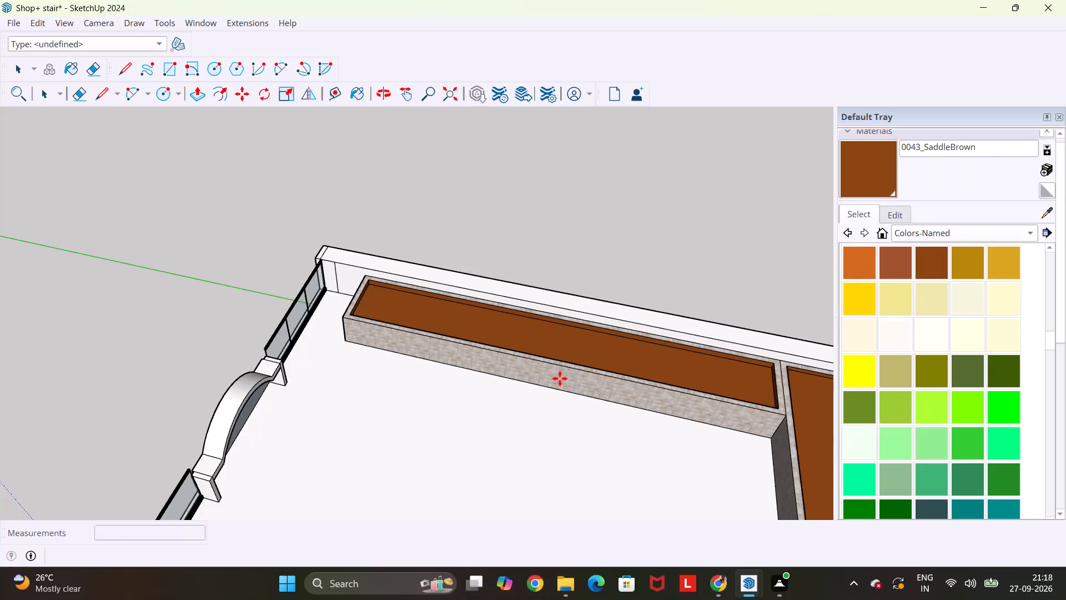
pyautogui.scroll(2, 565, 307)
pyautogui.scroll(4, 484, 299)
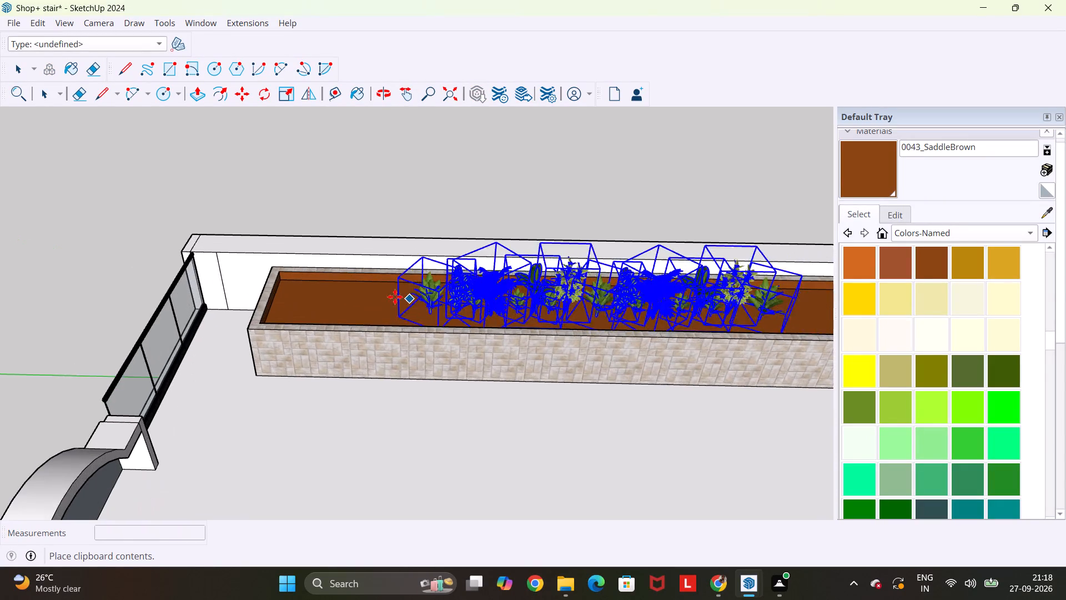
pyautogui.scroll(5, 391, 296)
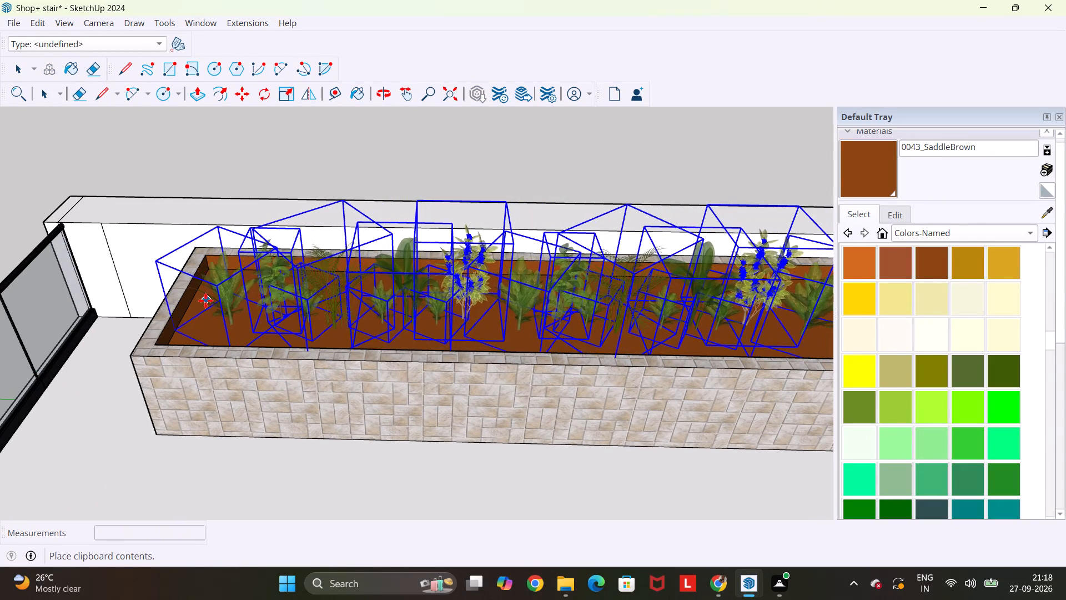
pyautogui.click(200, 301)
pyautogui.scroll(-5, 580, 303)
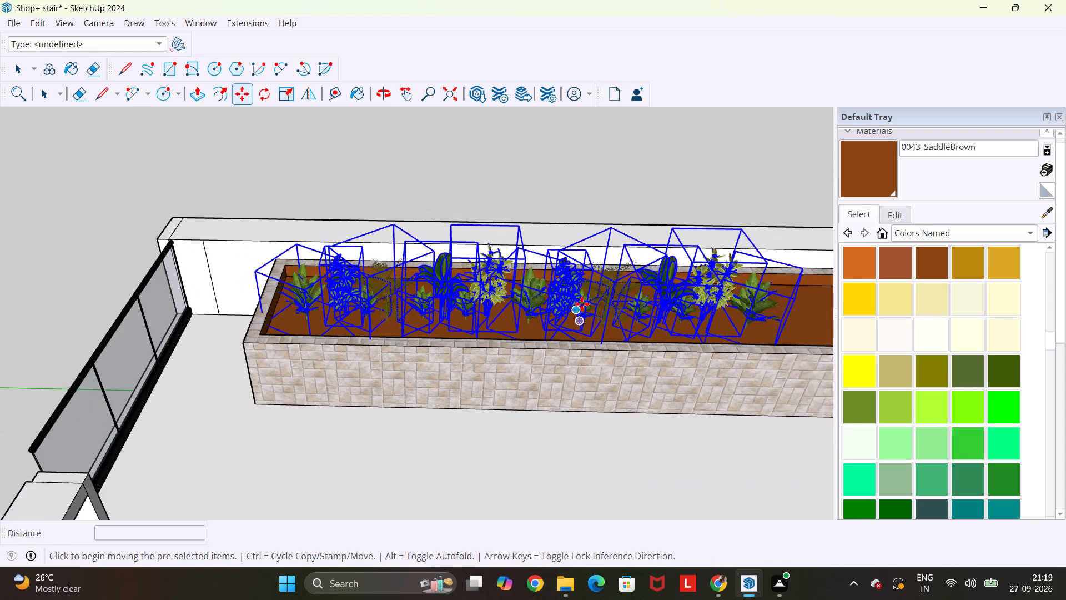
pyautogui.scroll(-3, 582, 304)
pyautogui.press('Escape')
pyautogui.press('space')
# Paste a second copy of the plant row for the empty part of the long side planter.
pyautogui.moveTo(637, 323); pyautogui.dragTo(566, 205, button='middle')
pyautogui.scroll(-11, 567, 208)
pyautogui.moveTo(612, 236); pyautogui.dragTo(702, 301, button='middle')
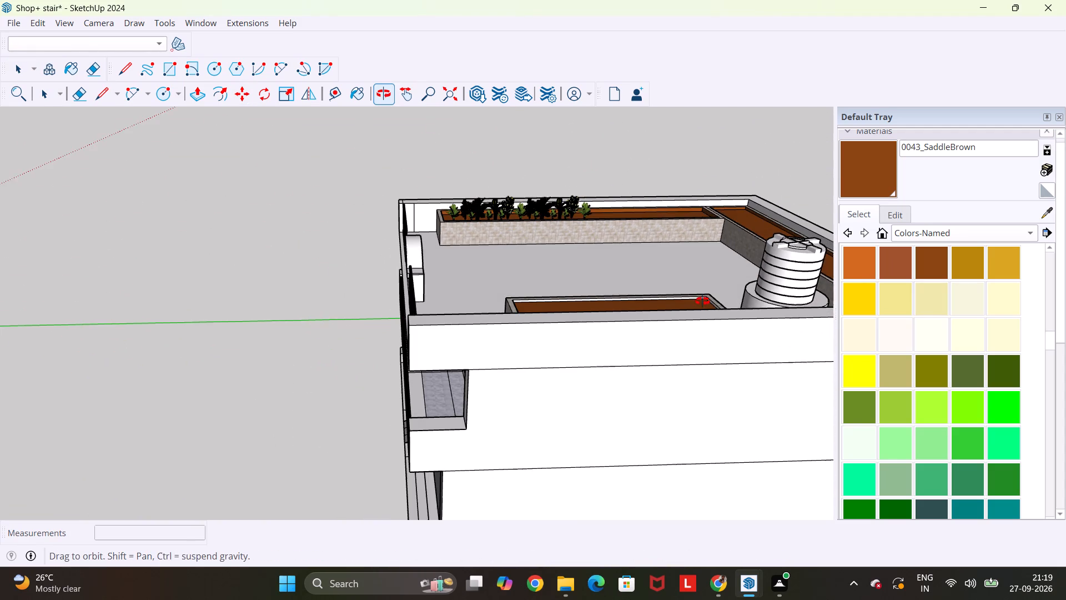
pyautogui.moveTo(702, 301); pyautogui.dragTo(703, 301, button='middle')
pyautogui.hotkey('ctrl', 'v')
pyautogui.scroll(5, 633, 201)
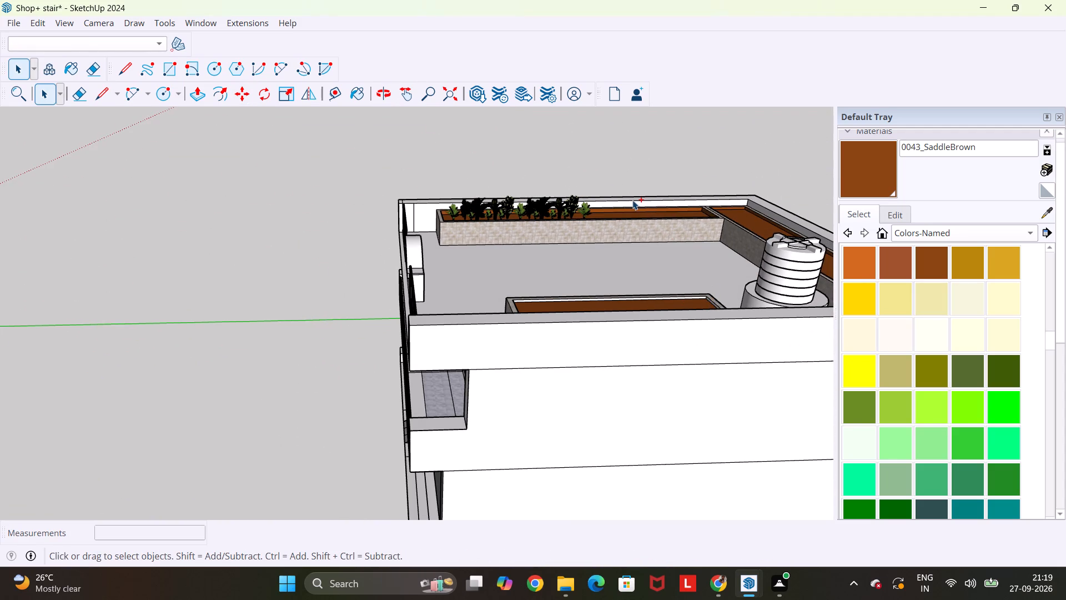
pyautogui.scroll(15, 631, 202)
# Switch to 3D Warehouse in Chrome and search the models for mango tree.
pyautogui.click(720, 577)
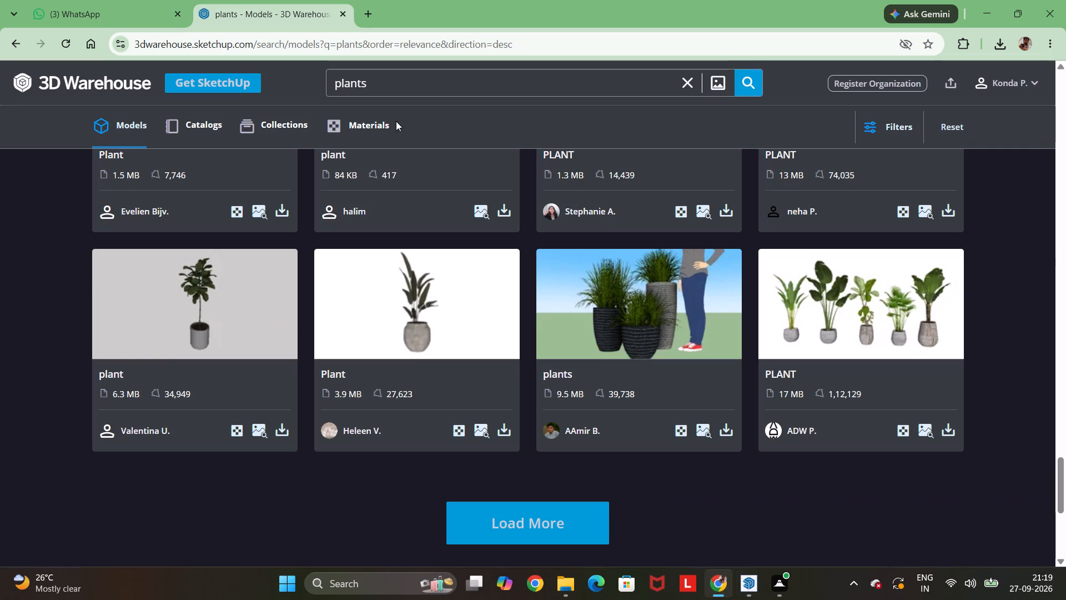
pyautogui.click(383, 83)
pyautogui.press('BackSpace')
pyautogui.press('BackSpace')
pyautogui.press('BackSpace')
pyautogui.press('BackSpace')
pyautogui.press('BackSpace')
pyautogui.press('BackSpace')
pyautogui.press('BackSpace')
pyautogui.press('BackSpace')
pyautogui.press('BackSpace')
pyautogui.write('man')
pyautogui.write('go tree')
pyautogui.press('Return')
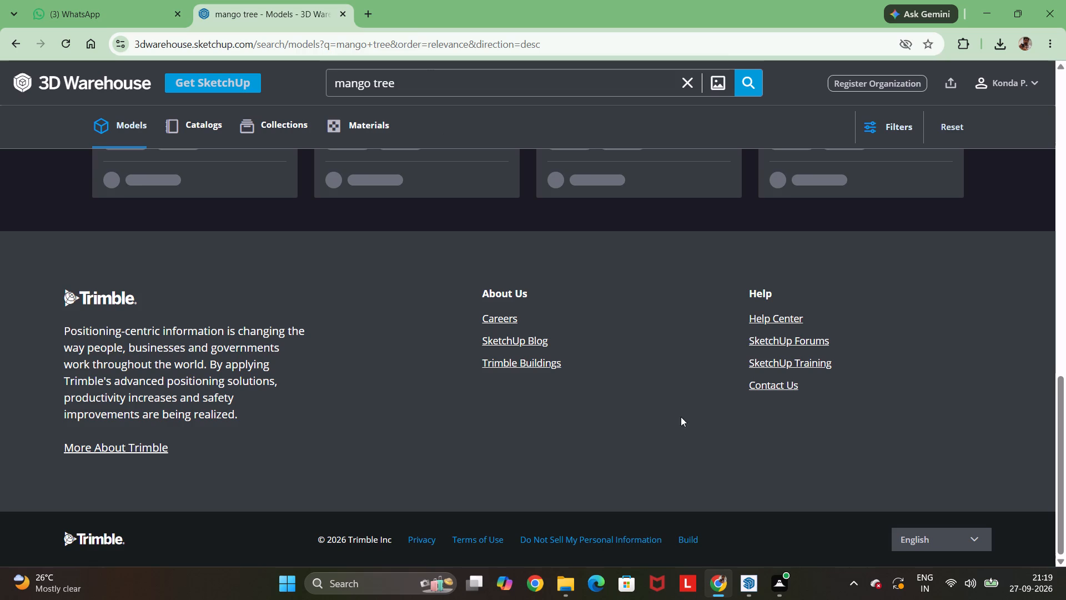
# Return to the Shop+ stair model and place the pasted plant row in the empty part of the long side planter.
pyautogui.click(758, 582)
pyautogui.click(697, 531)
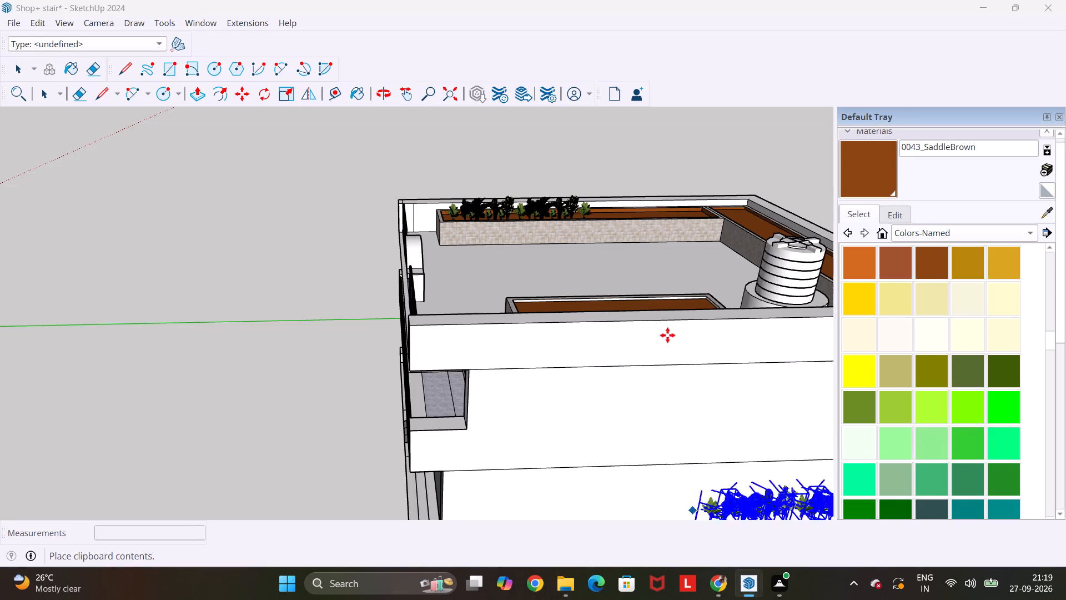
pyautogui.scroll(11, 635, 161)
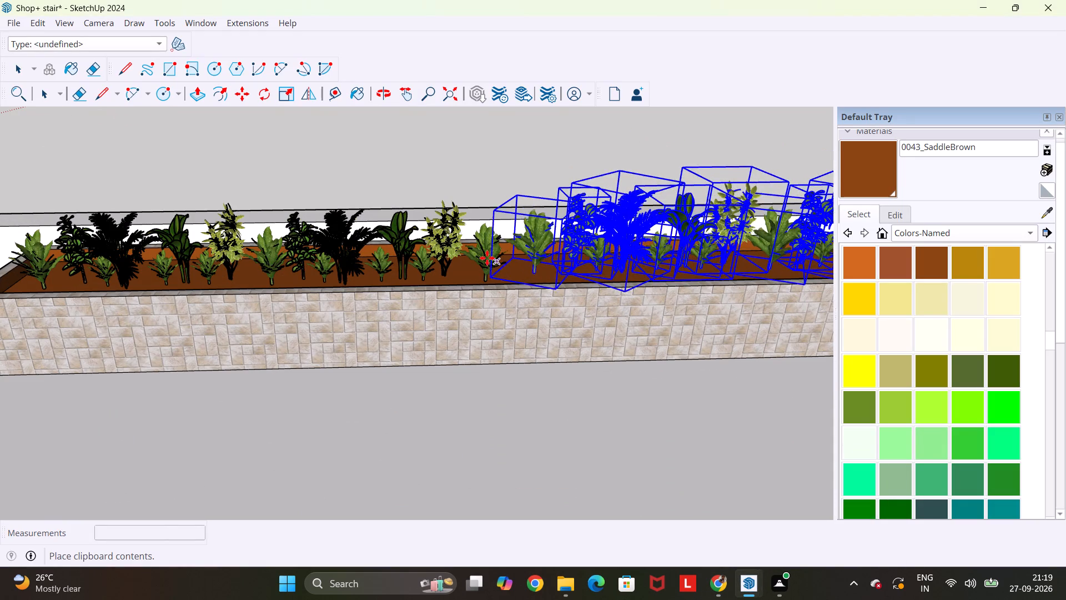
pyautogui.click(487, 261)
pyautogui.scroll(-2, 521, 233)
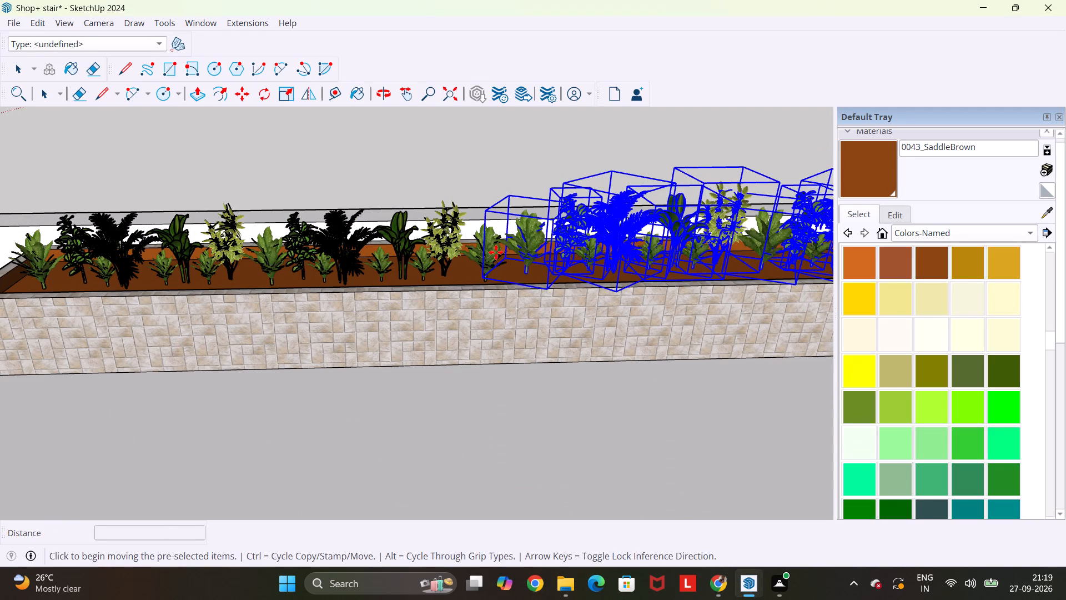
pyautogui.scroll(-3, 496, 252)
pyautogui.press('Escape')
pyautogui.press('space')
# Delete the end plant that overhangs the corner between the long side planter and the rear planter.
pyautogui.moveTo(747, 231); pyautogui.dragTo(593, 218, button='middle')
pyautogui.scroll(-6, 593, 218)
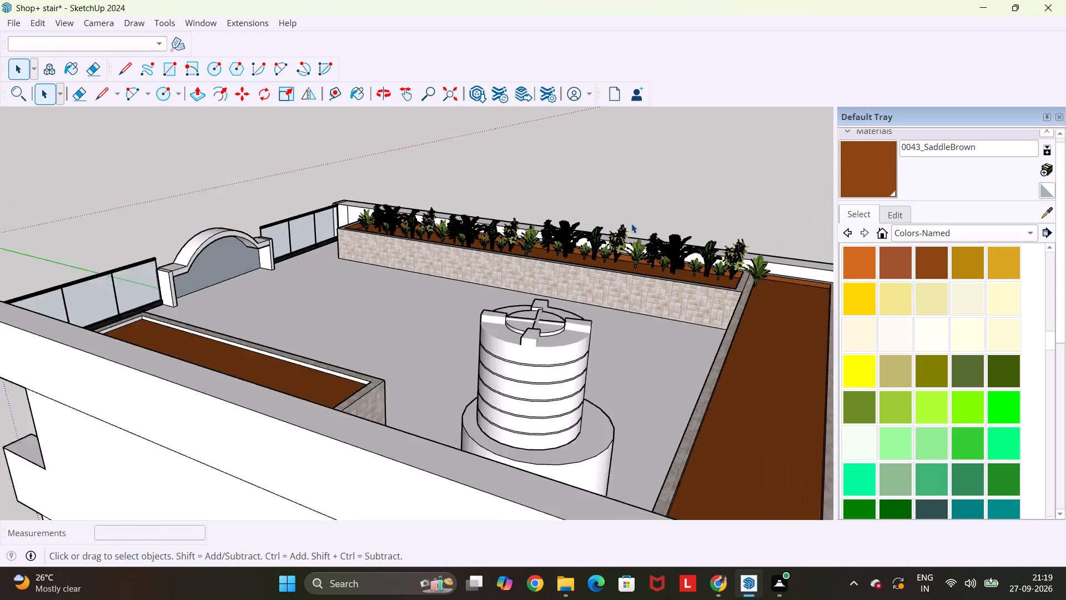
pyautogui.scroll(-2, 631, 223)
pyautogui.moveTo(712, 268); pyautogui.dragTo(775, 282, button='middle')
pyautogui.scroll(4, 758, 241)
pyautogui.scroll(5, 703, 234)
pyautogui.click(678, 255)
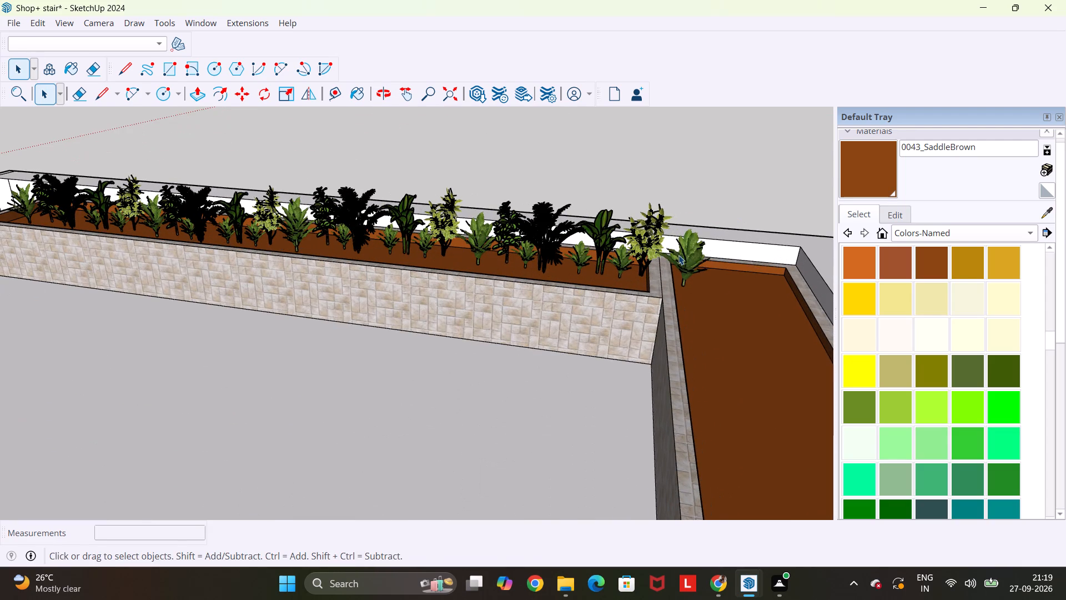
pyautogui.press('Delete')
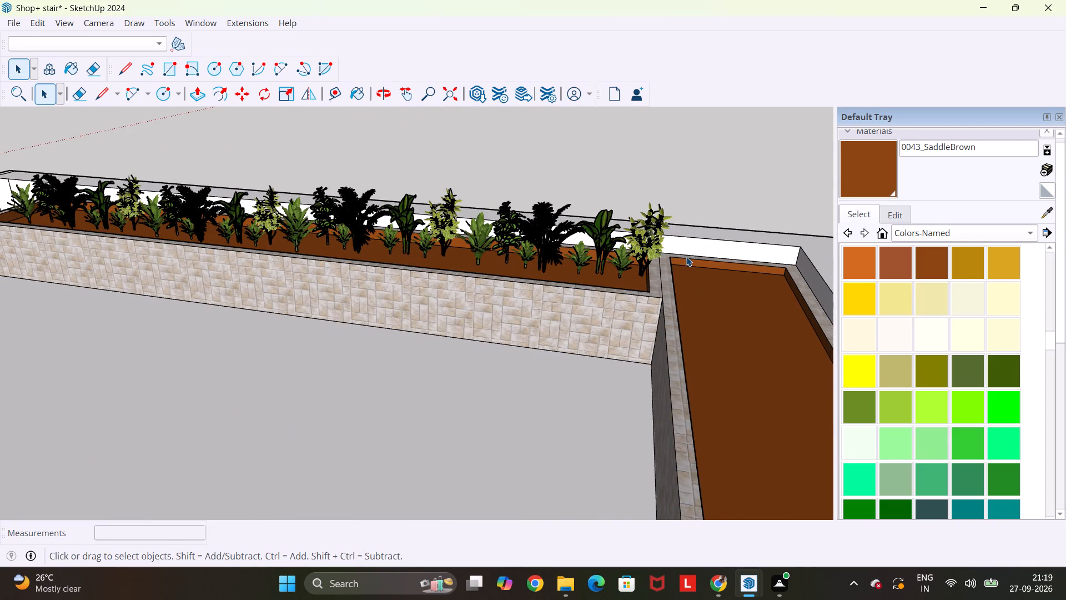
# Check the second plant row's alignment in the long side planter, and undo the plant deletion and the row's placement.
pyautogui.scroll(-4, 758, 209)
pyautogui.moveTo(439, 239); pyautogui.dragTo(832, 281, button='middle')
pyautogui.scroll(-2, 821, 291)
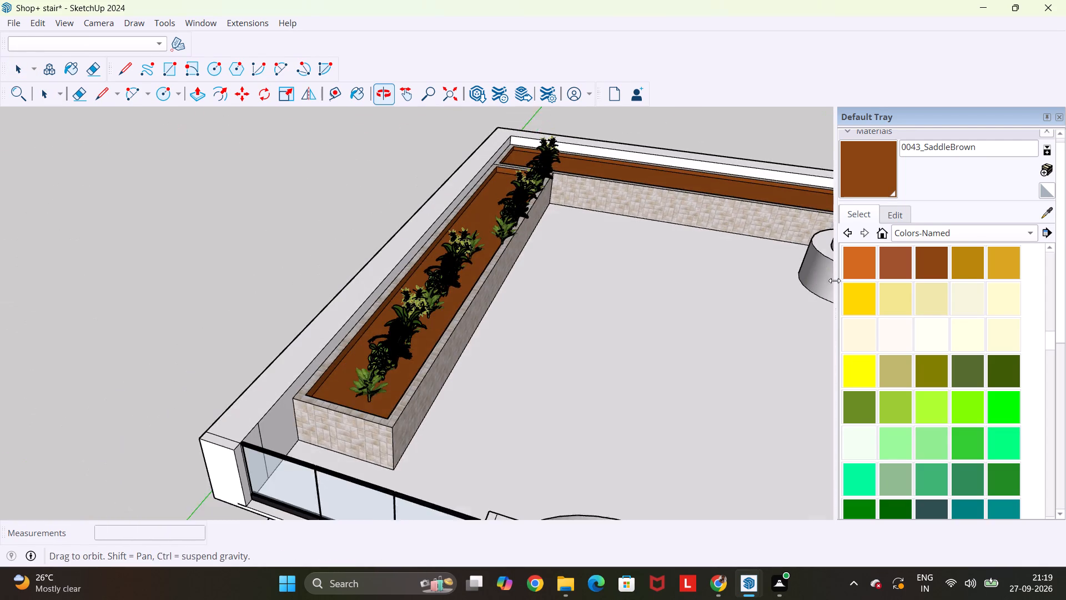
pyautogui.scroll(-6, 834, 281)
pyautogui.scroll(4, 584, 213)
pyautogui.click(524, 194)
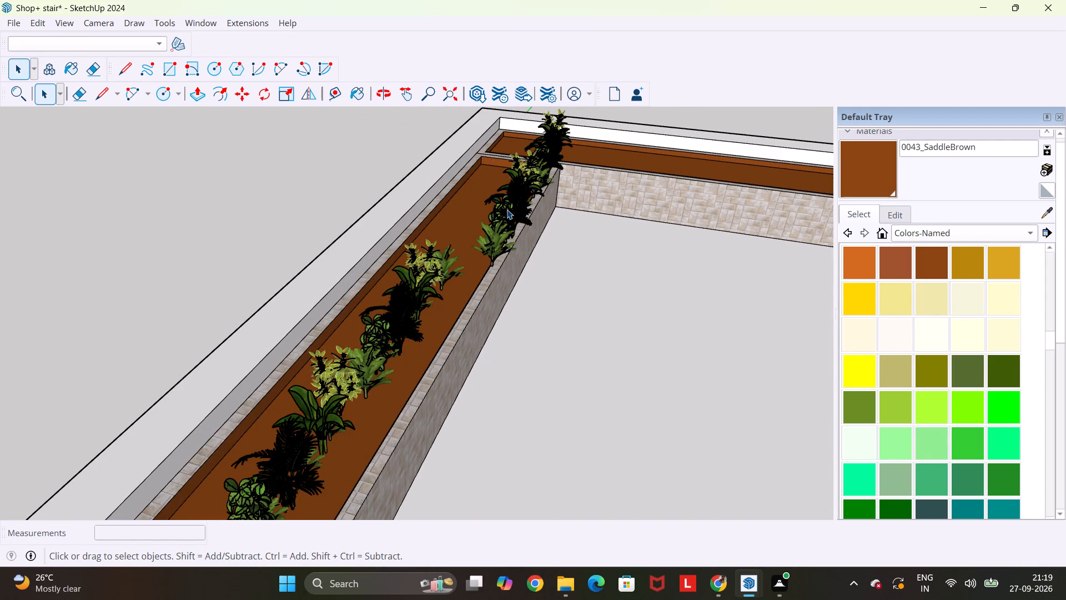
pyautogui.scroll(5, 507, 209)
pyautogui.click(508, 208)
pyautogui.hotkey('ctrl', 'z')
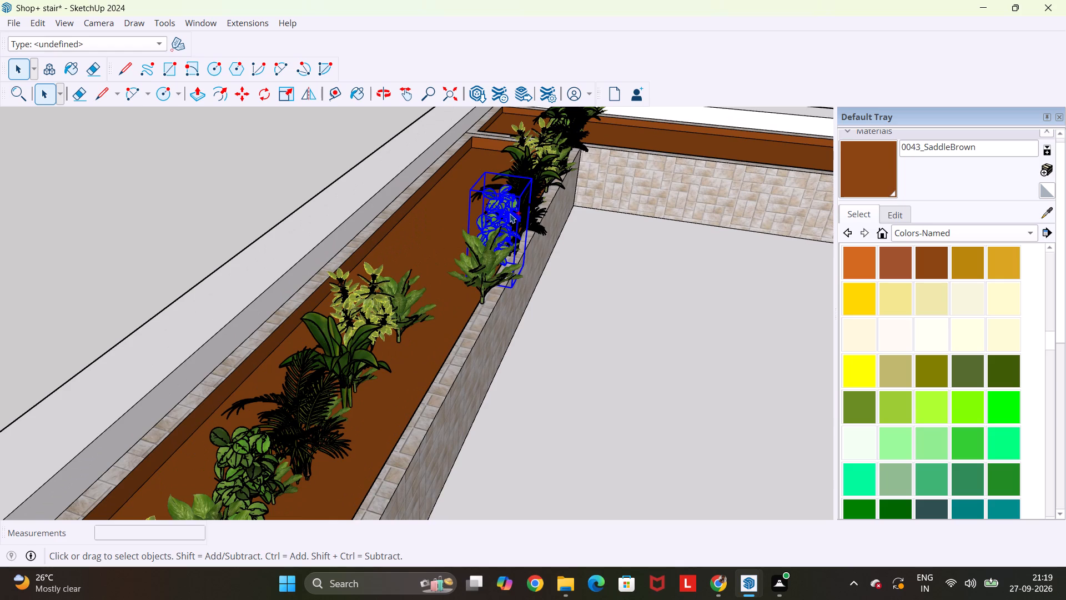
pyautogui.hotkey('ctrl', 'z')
# Switch to the PLANTS model and copy the plant row without the single broad-leaved plant at its end.
pyautogui.scroll(-6, 458, 245)
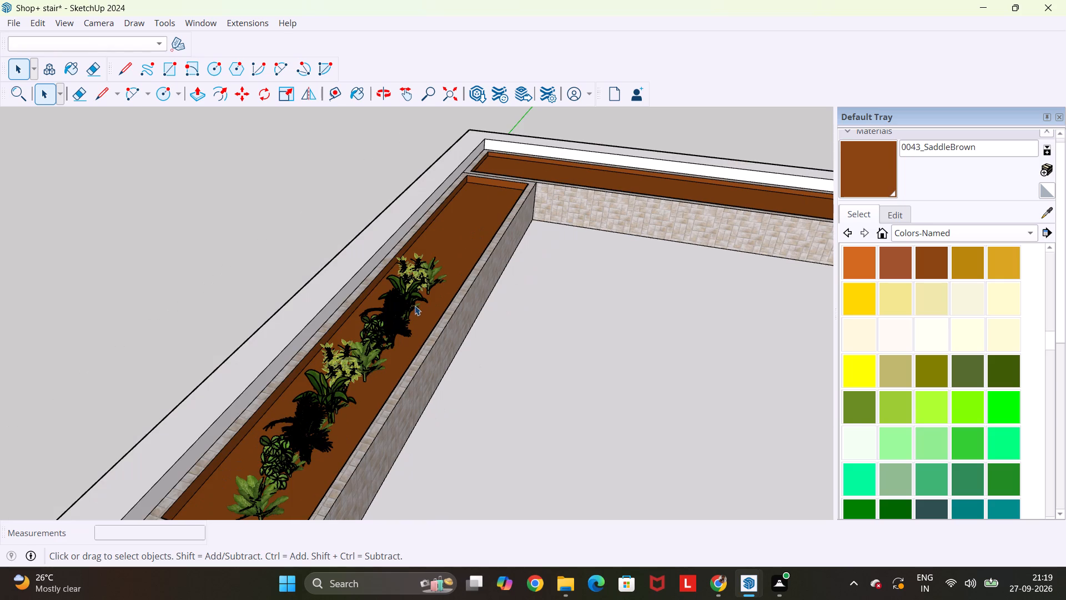
pyautogui.click(411, 303)
pyautogui.scroll(-6, 411, 302)
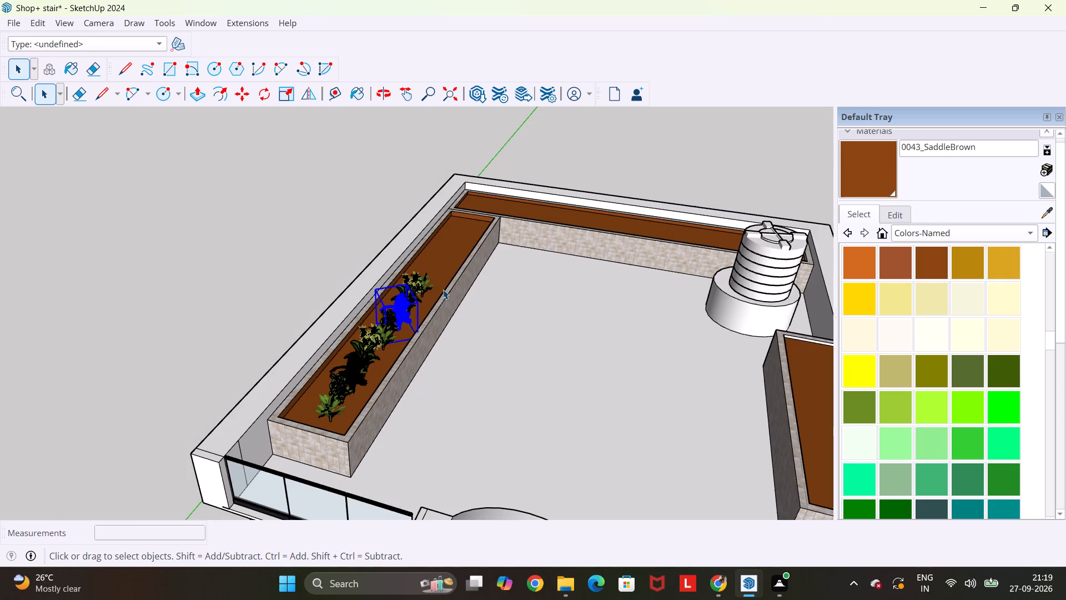
pyautogui.moveTo(532, 288); pyautogui.dragTo(276, 283, button='middle')
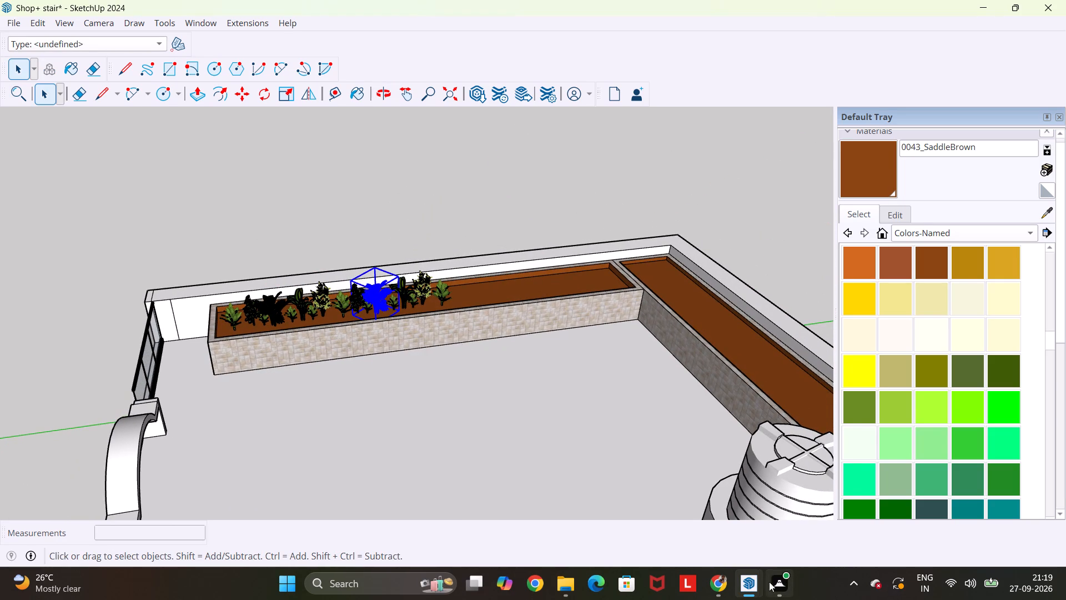
pyautogui.click(753, 582)
pyautogui.click(804, 516)
pyautogui.click(570, 365)
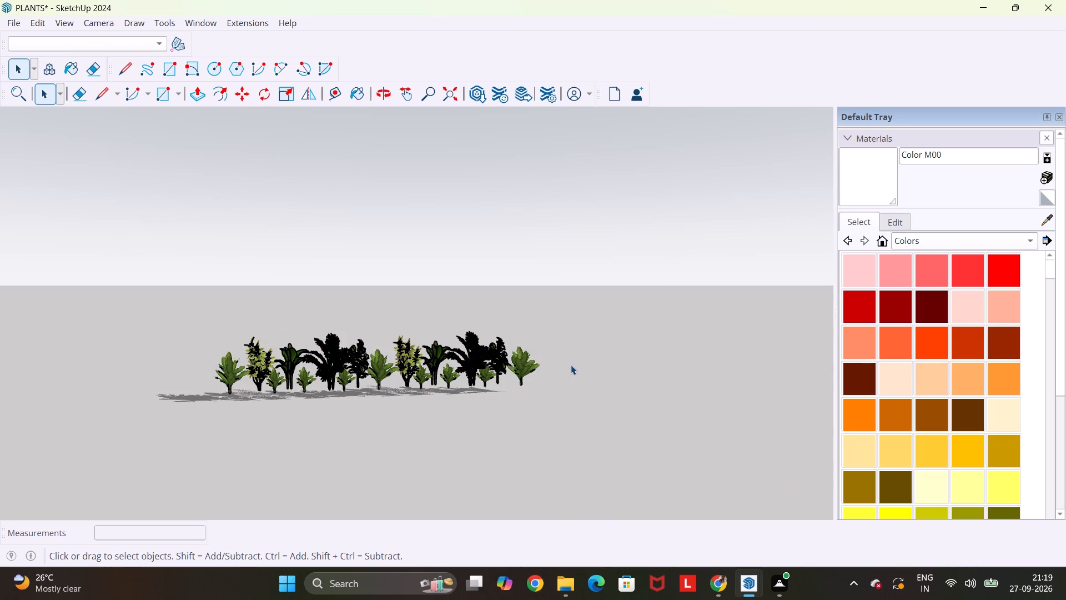
pyautogui.scroll(5, 520, 341)
pyautogui.moveTo(505, 327); pyautogui.dragTo(158, 419)
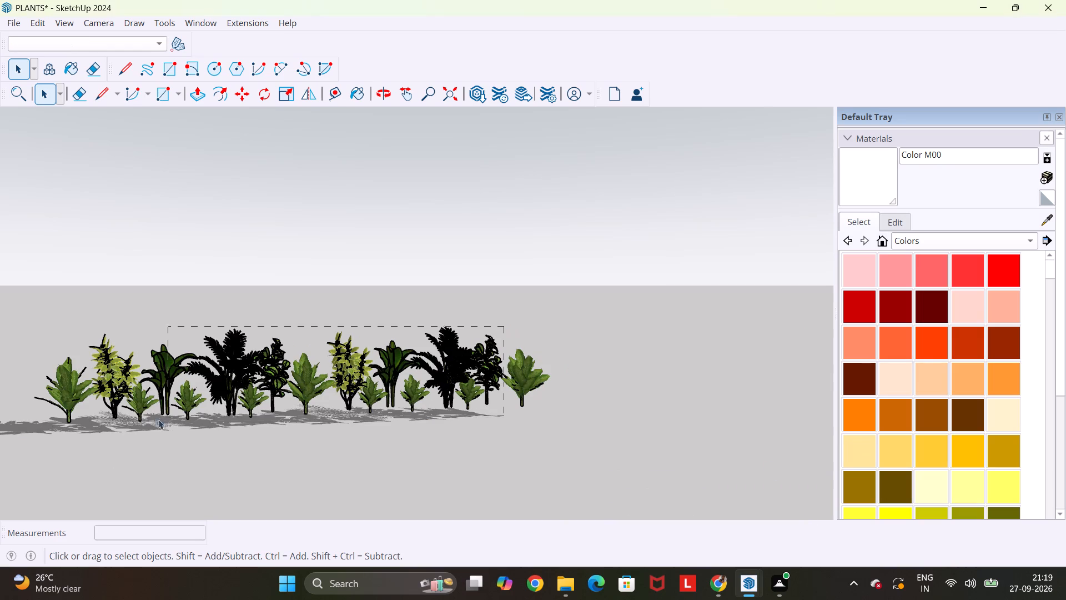
pyautogui.moveTo(158, 419); pyautogui.dragTo(164, 446)
pyautogui.moveTo(164, 446); pyautogui.dragTo(51, 426)
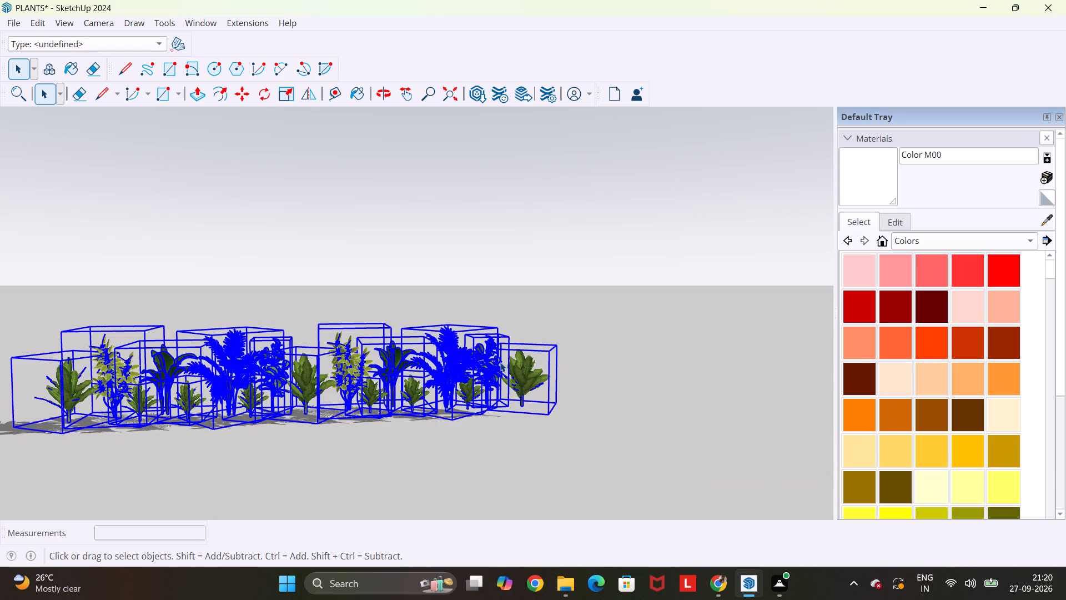
pyautogui.keyDown('shift'); pyautogui.click(542, 371); pyautogui.keyUp('shift')
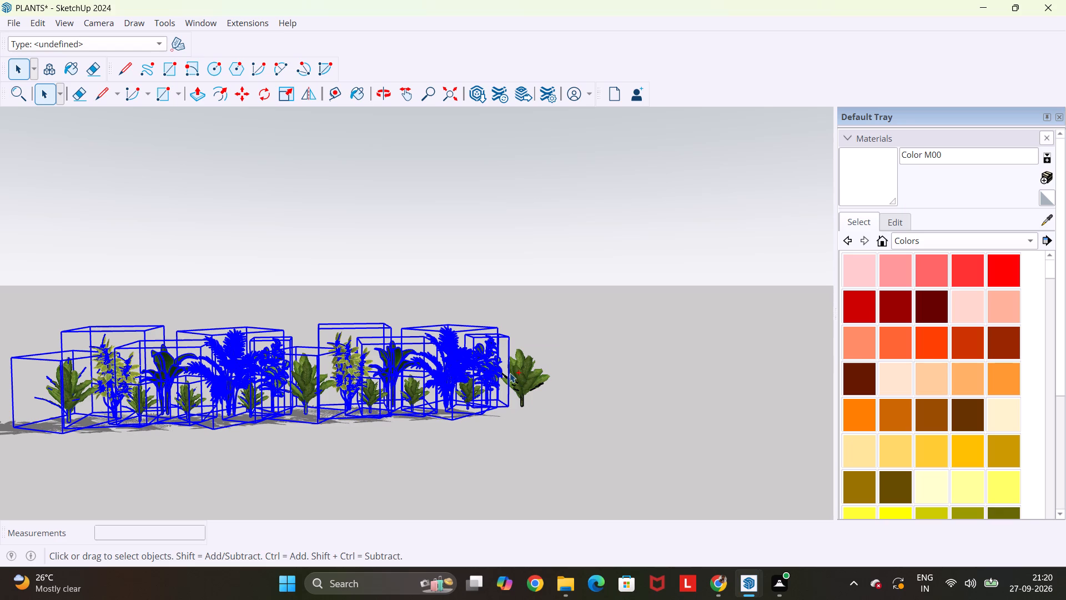
pyautogui.hotkey('ctrl', 'c')
# Paste the copied plants into the Shop+ stair model's long side planter, continuing from the last existing plant along the soil.
pyautogui.click(739, 582)
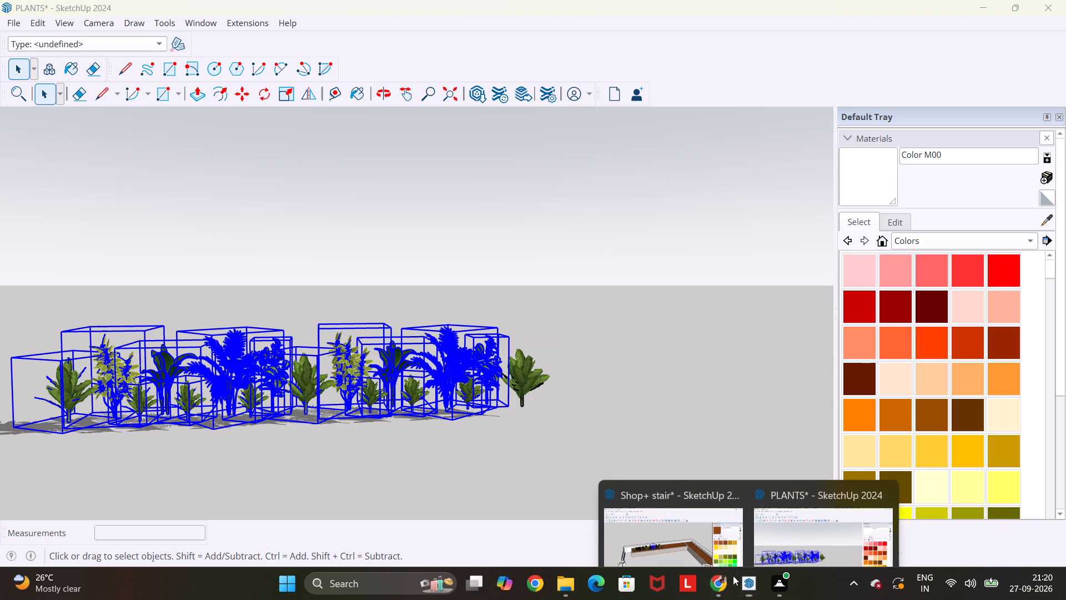
pyautogui.click(683, 526)
pyautogui.scroll(10, 594, 289)
pyautogui.hotkey('ctrl', 'v')
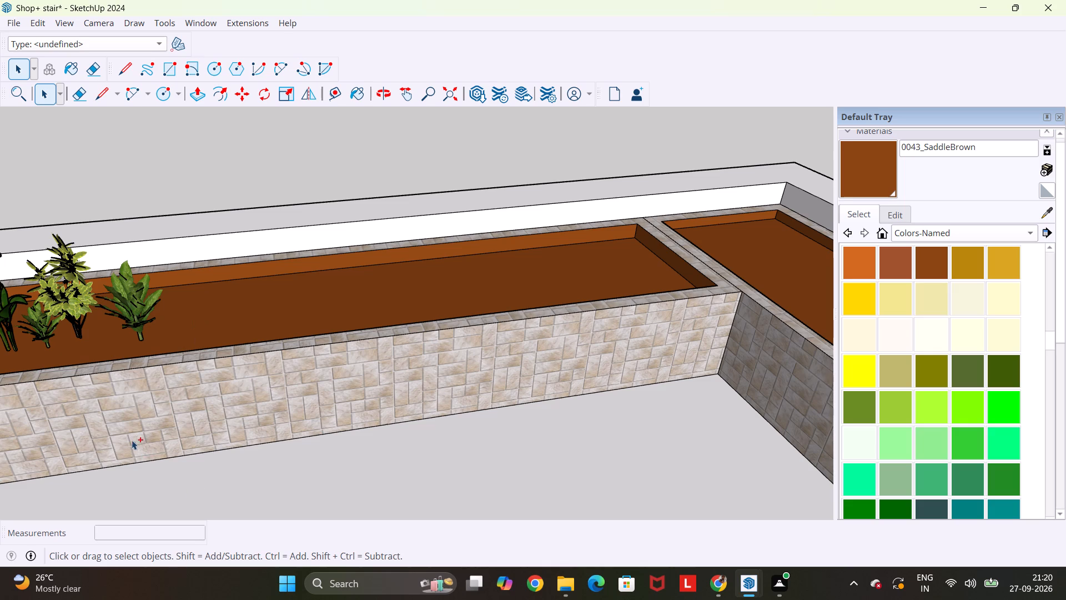
pyautogui.scroll(-3, 149, 330)
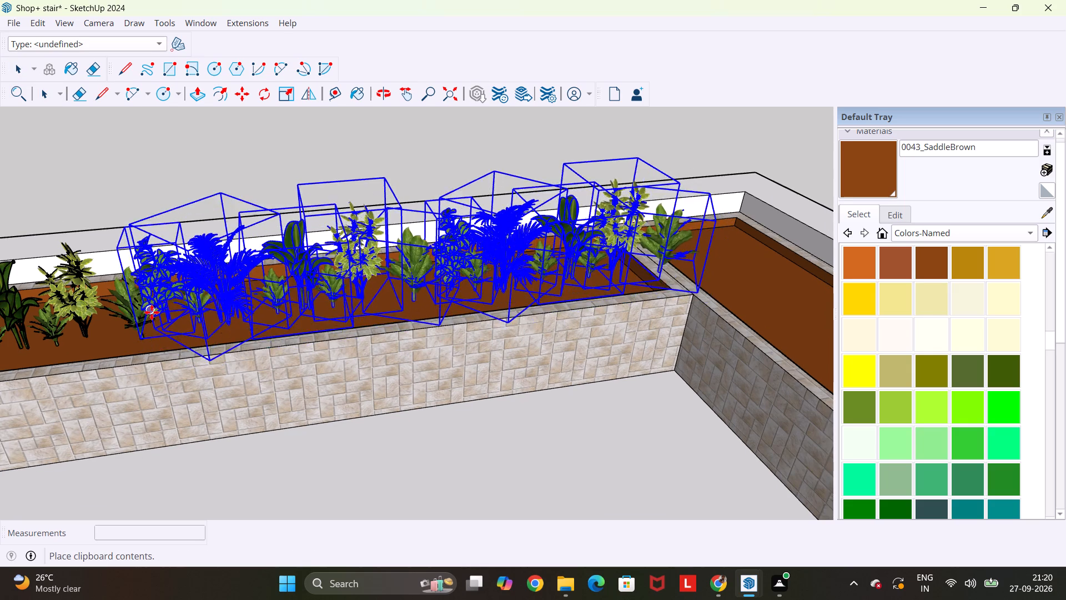
pyautogui.scroll(15, 152, 312)
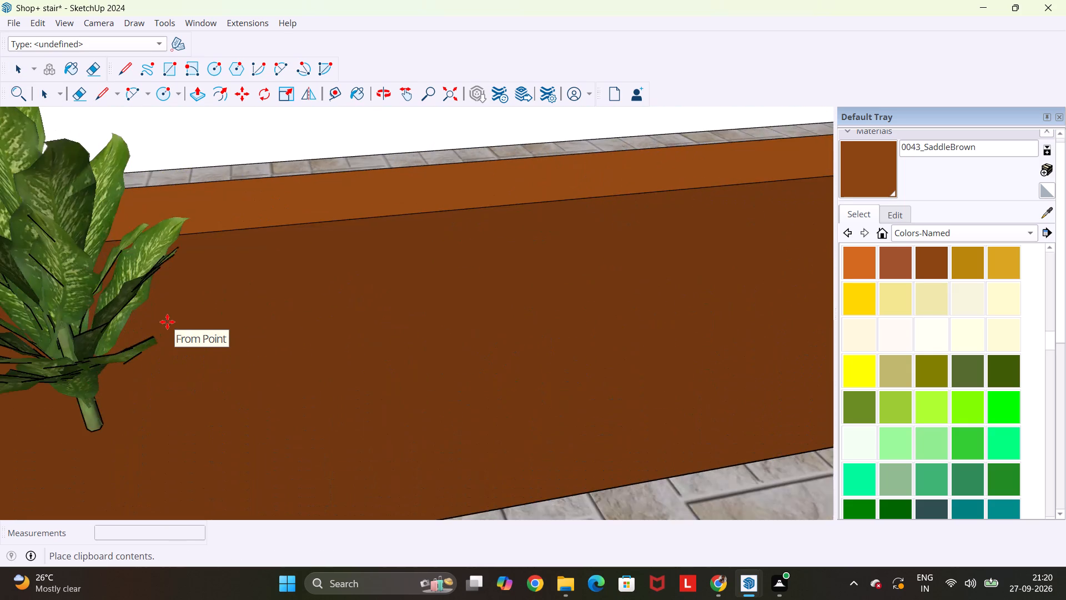
pyautogui.scroll(5, 167, 322)
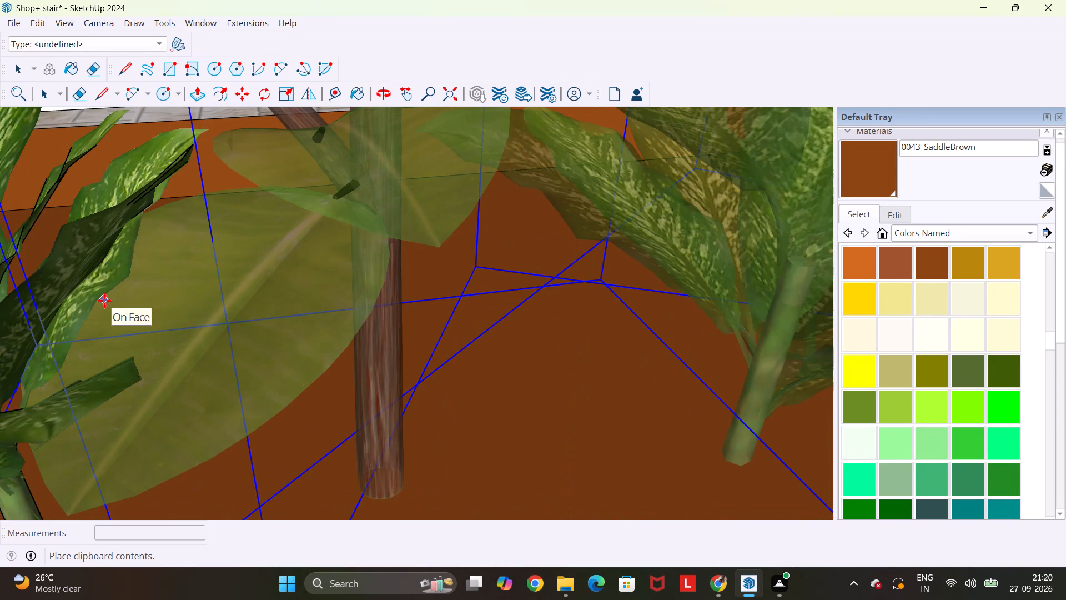
pyautogui.click(104, 301)
pyautogui.scroll(-20, 104, 301)
pyautogui.scroll(-9, 104, 301)
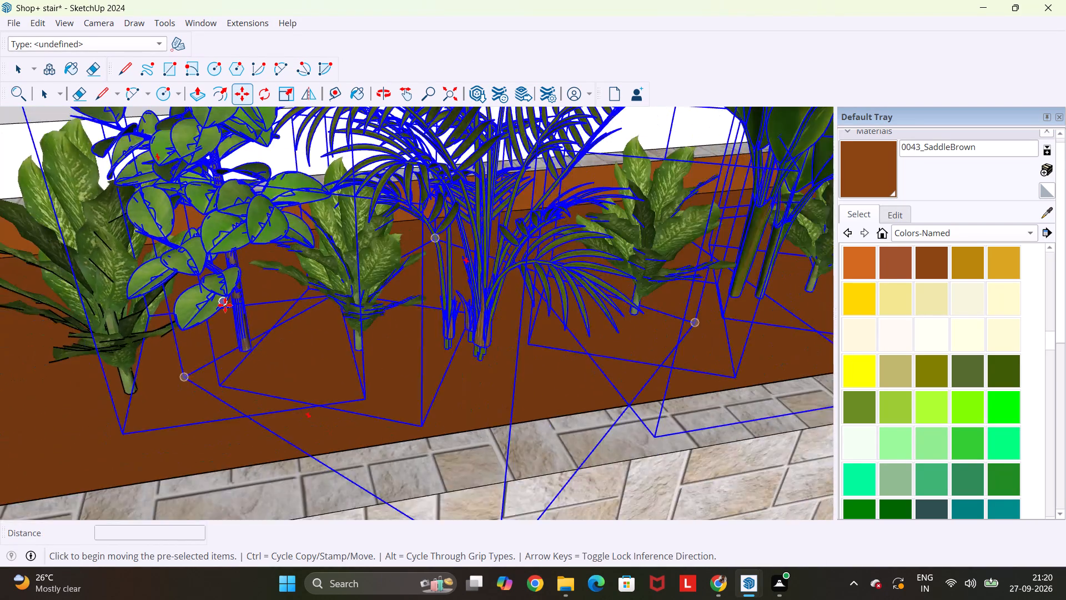
pyautogui.scroll(-16, 225, 305)
pyautogui.press('Escape')
pyautogui.press('space')
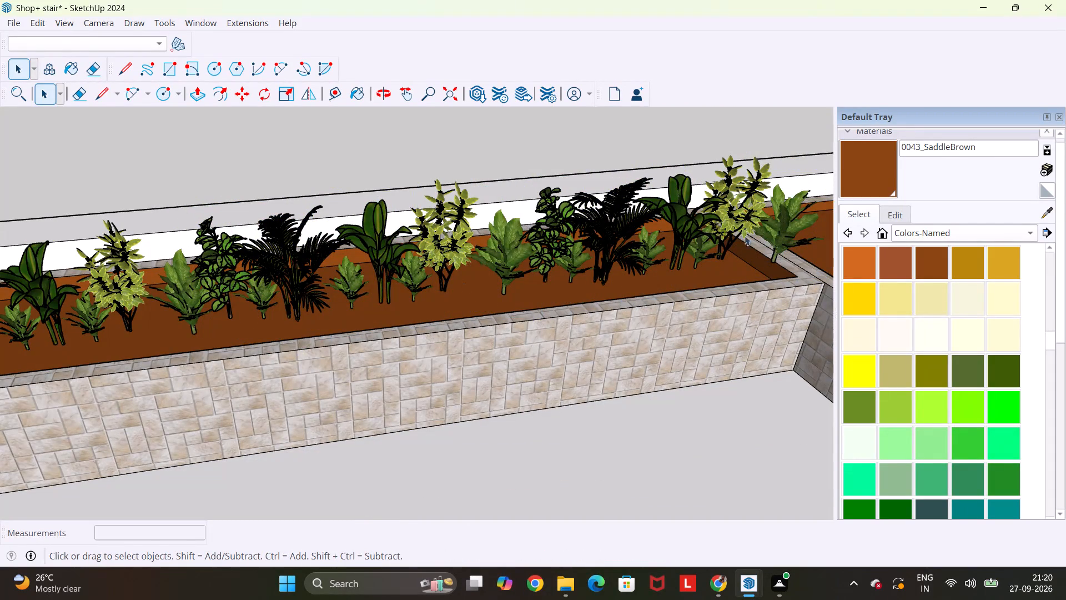
# Delete the broad-leaved end plant that extends past the long side planter into the rear planter.
pyautogui.click(791, 230)
pyautogui.press('Delete')
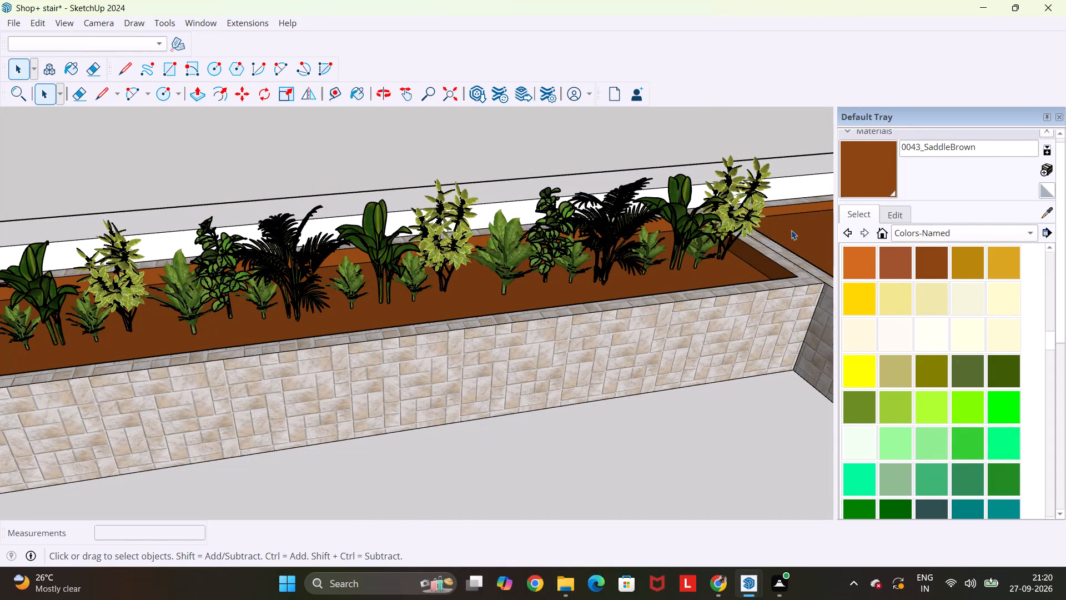
pyautogui.moveTo(271, 266); pyautogui.dragTo(487, 245, button='middle')
pyautogui.scroll(-15, 488, 245)
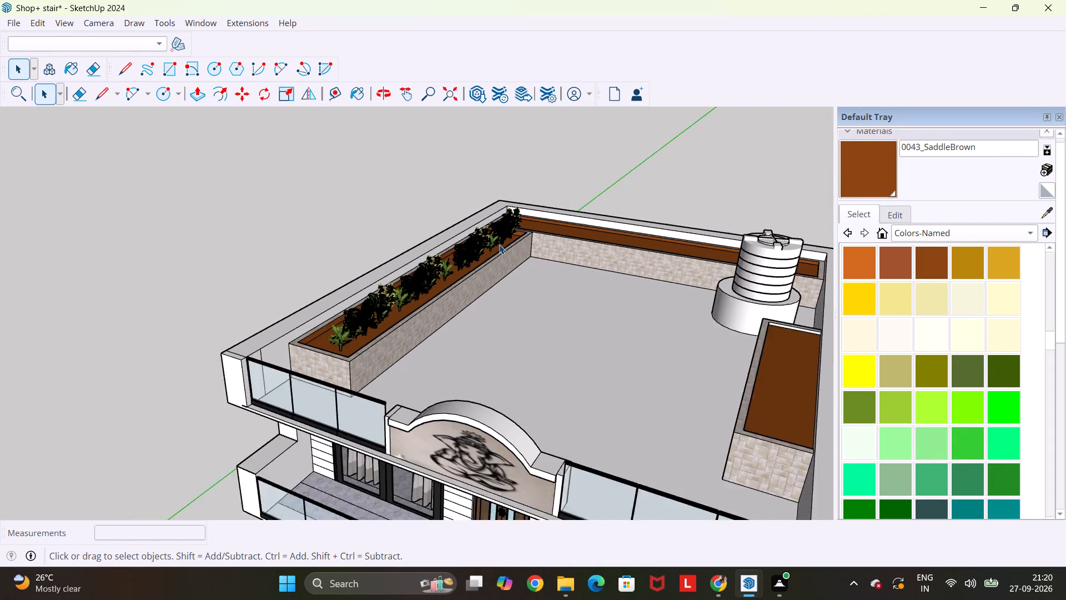
pyautogui.scroll(-1, 499, 244)
# Switch to 3D Warehouse and browse the mango tree search results for a model suited to the terrace planters.
pyautogui.click(741, 586)
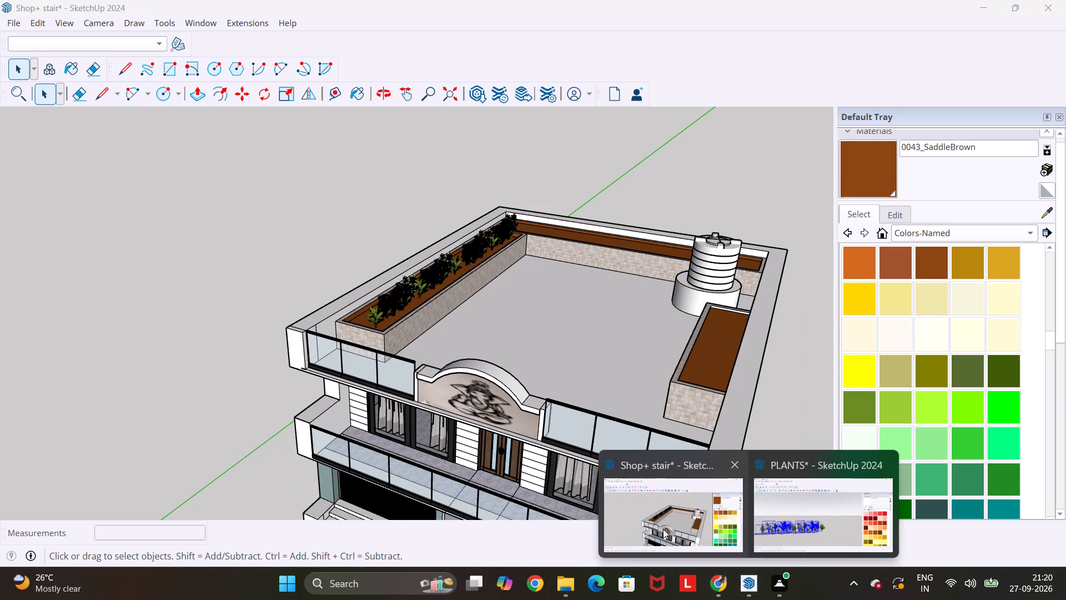
pyautogui.click(666, 527)
pyautogui.click(724, 579)
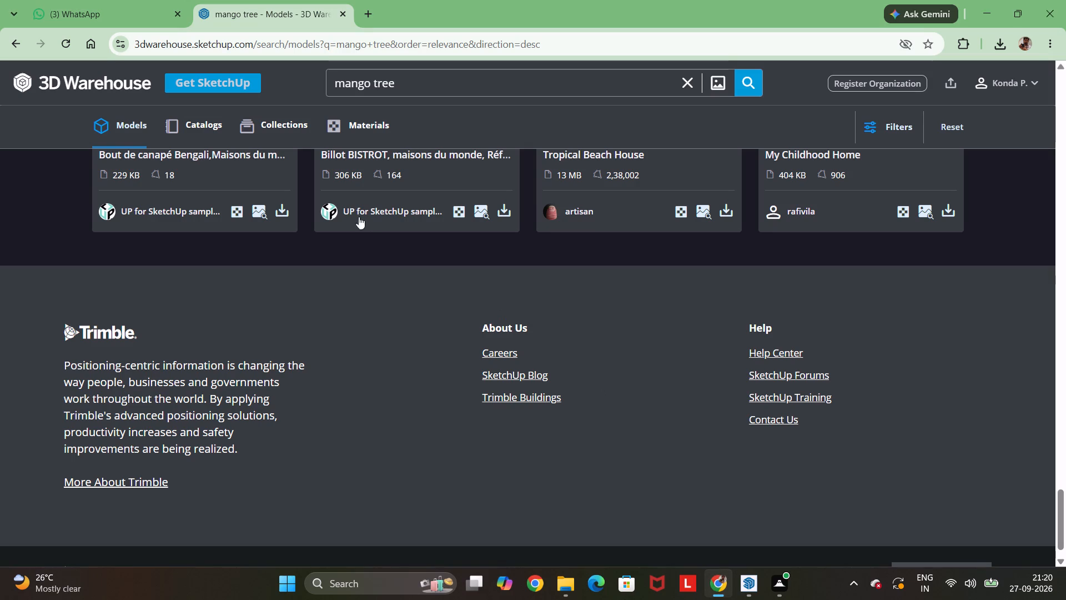
pyautogui.scroll(20, 458, 298)
pyautogui.scroll(9, 458, 298)
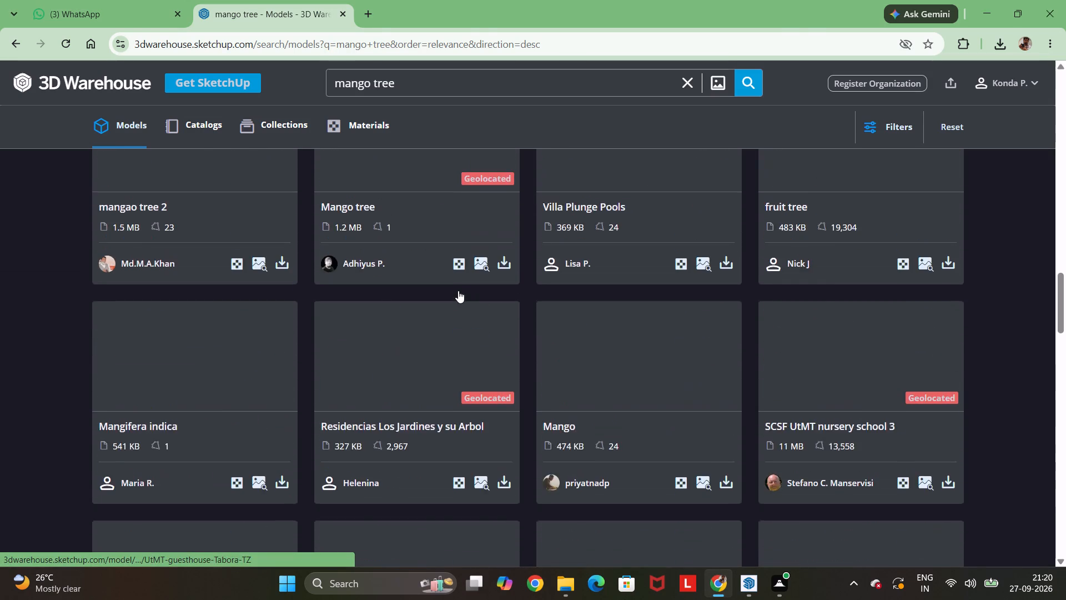
pyautogui.scroll(20, 458, 291)
pyautogui.scroll(9, 458, 291)
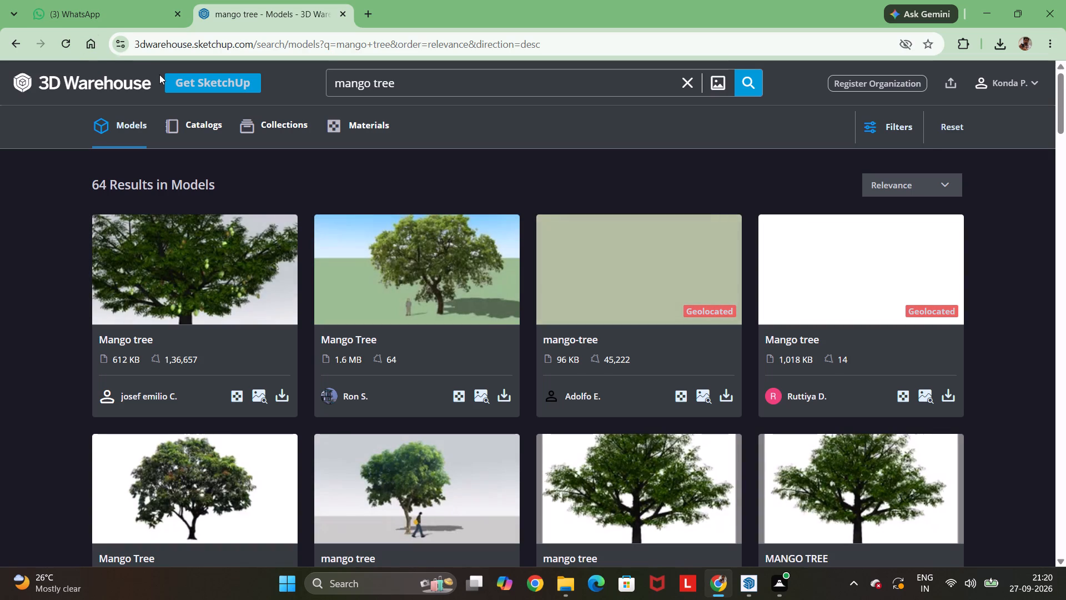
pyautogui.scroll(-5, 178, 74)
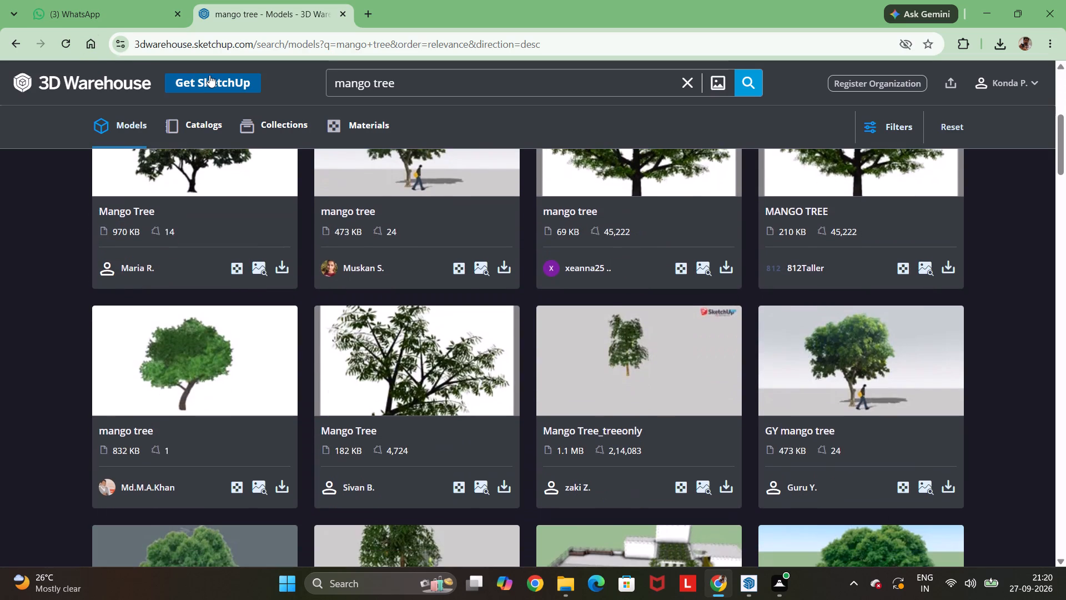
pyautogui.scroll(-7, 209, 75)
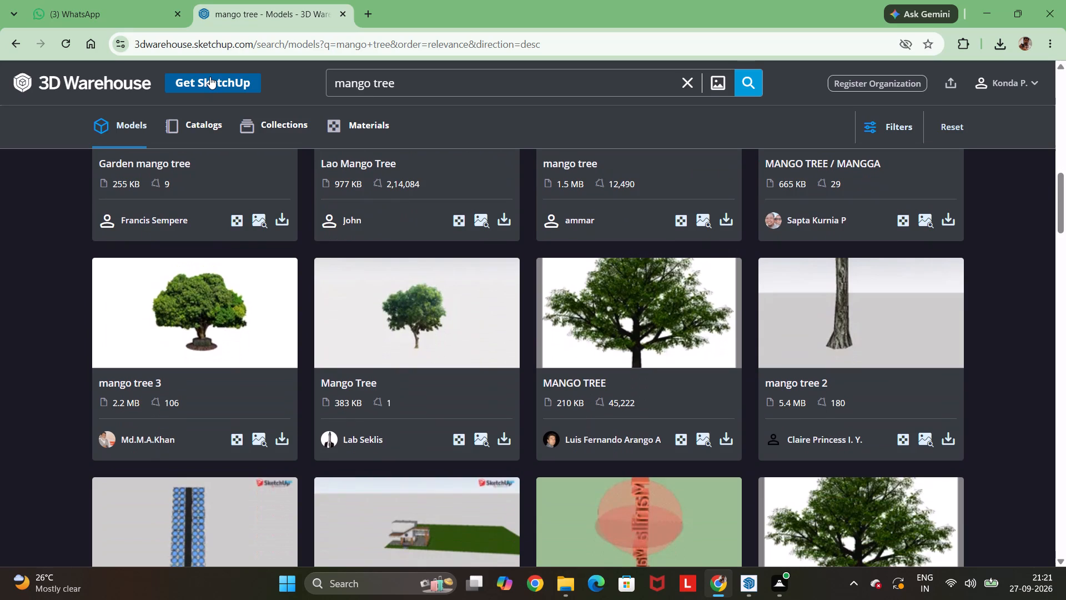
pyautogui.scroll(-3, 210, 77)
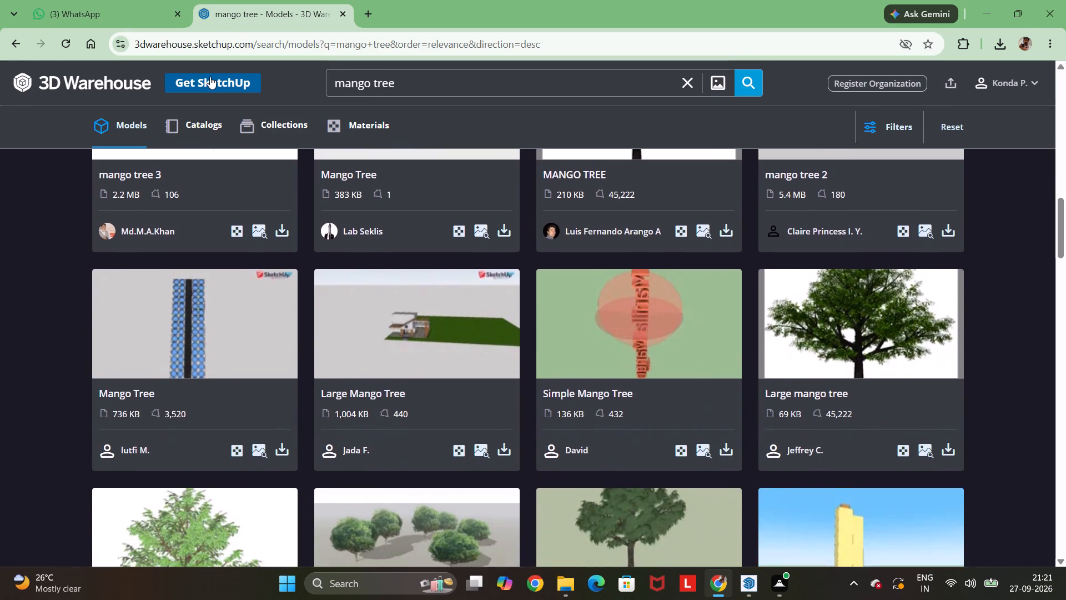
pyautogui.scroll(-8, 210, 77)
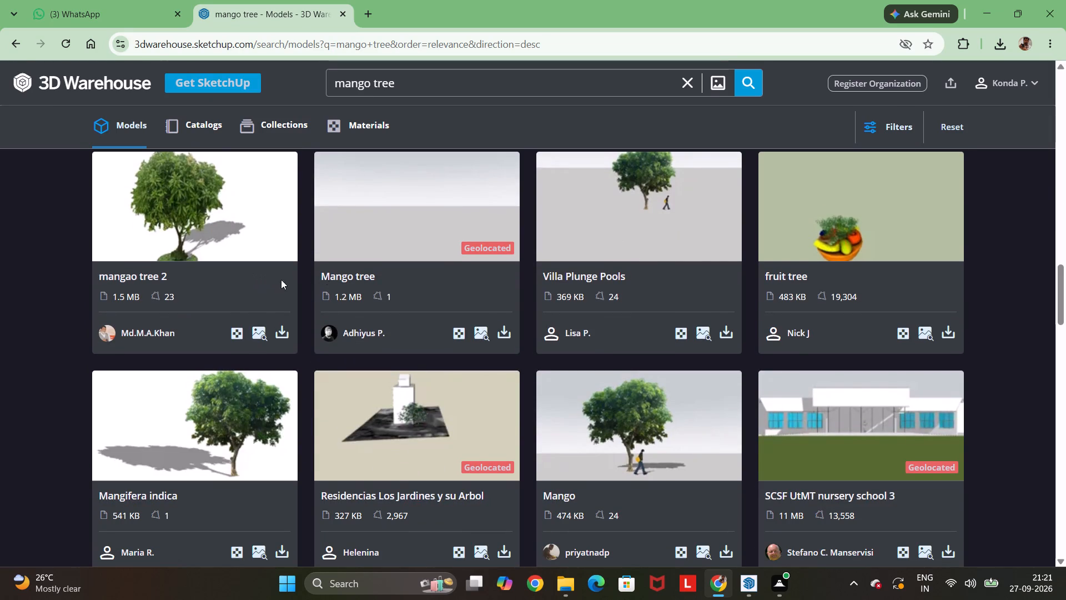
pyautogui.scroll(-8, 339, 273)
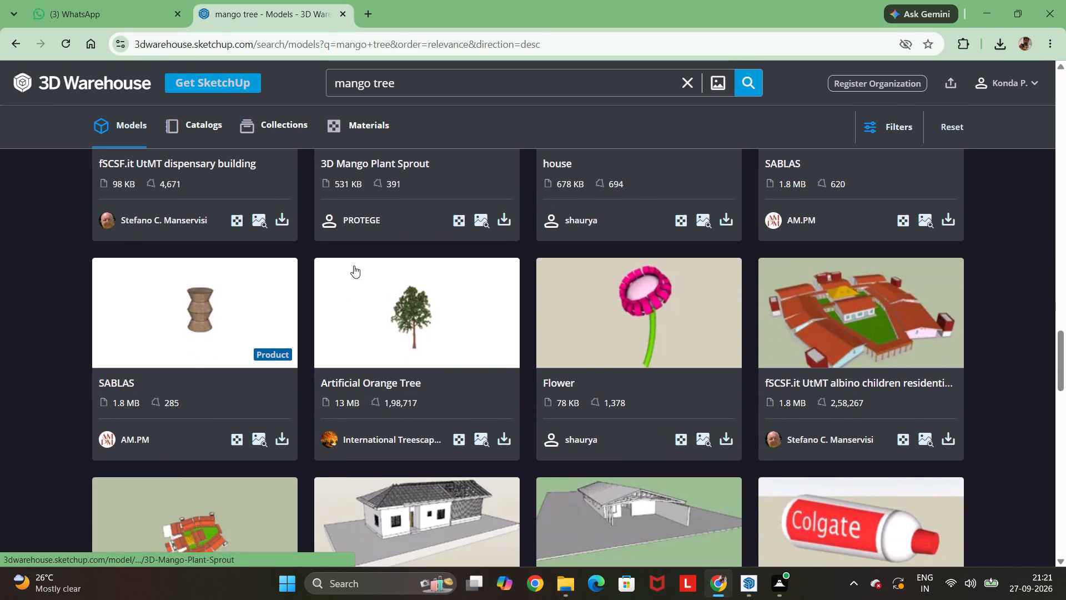
pyautogui.scroll(-9, 345, 286)
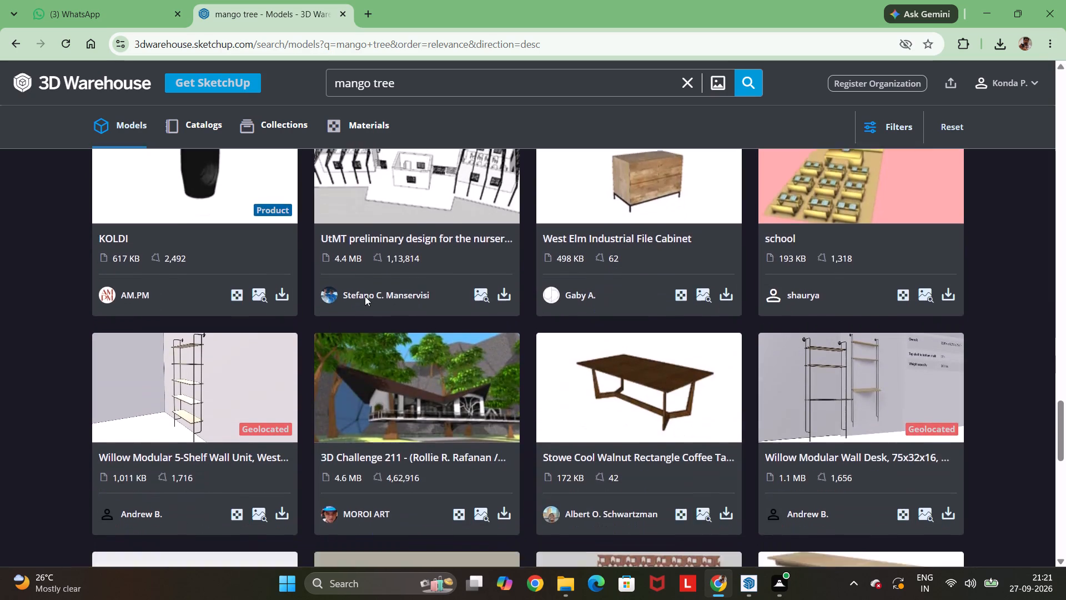
pyautogui.scroll(-9, 365, 296)
pyautogui.scroll(7, 365, 296)
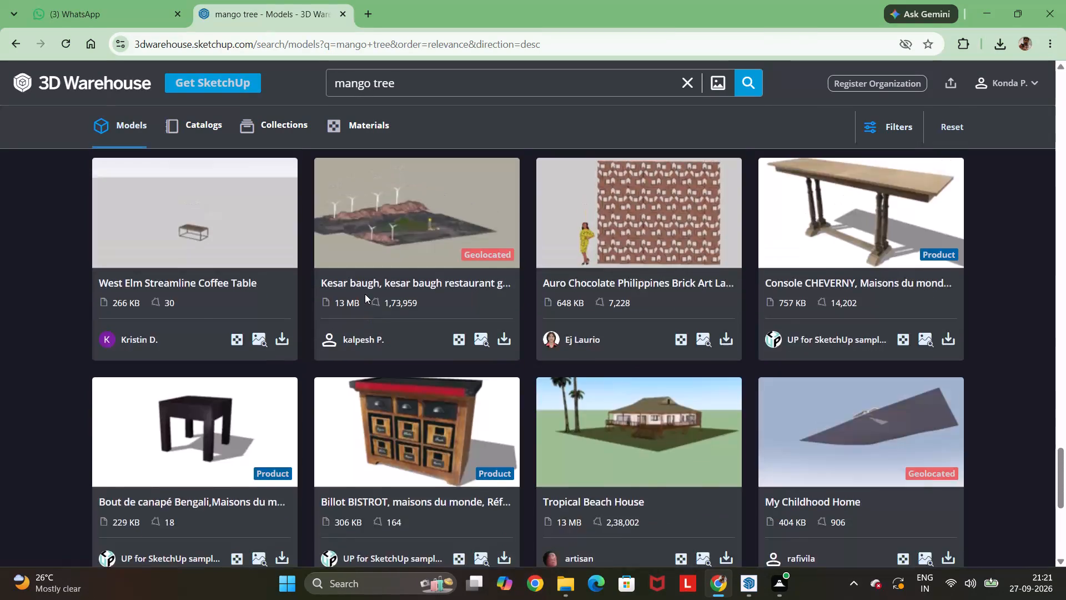
pyautogui.scroll(20, 365, 294)
pyautogui.scroll(15, 365, 294)
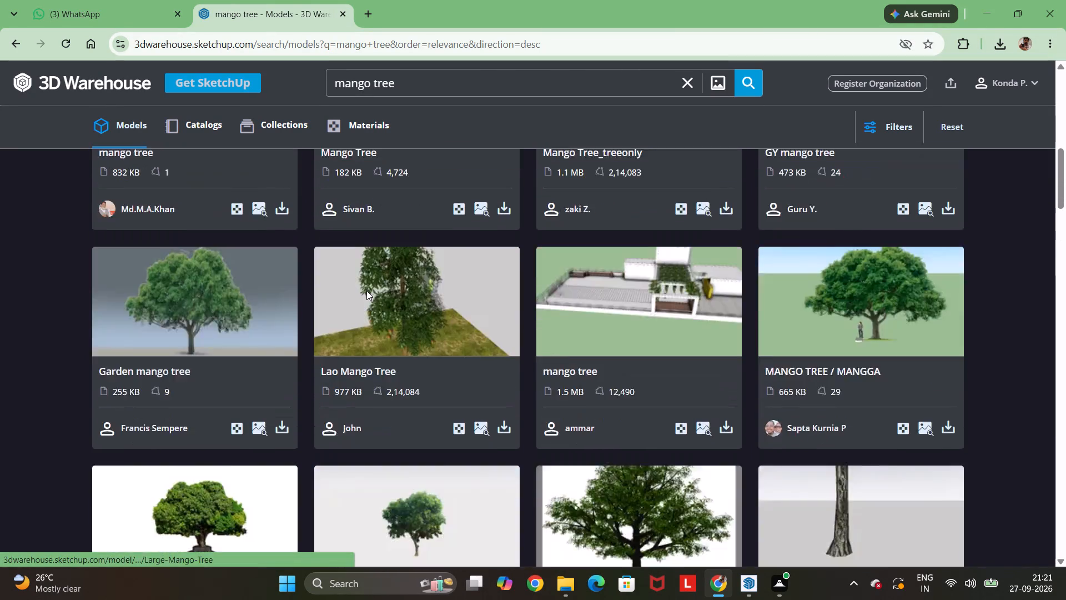
pyautogui.scroll(15, 366, 291)
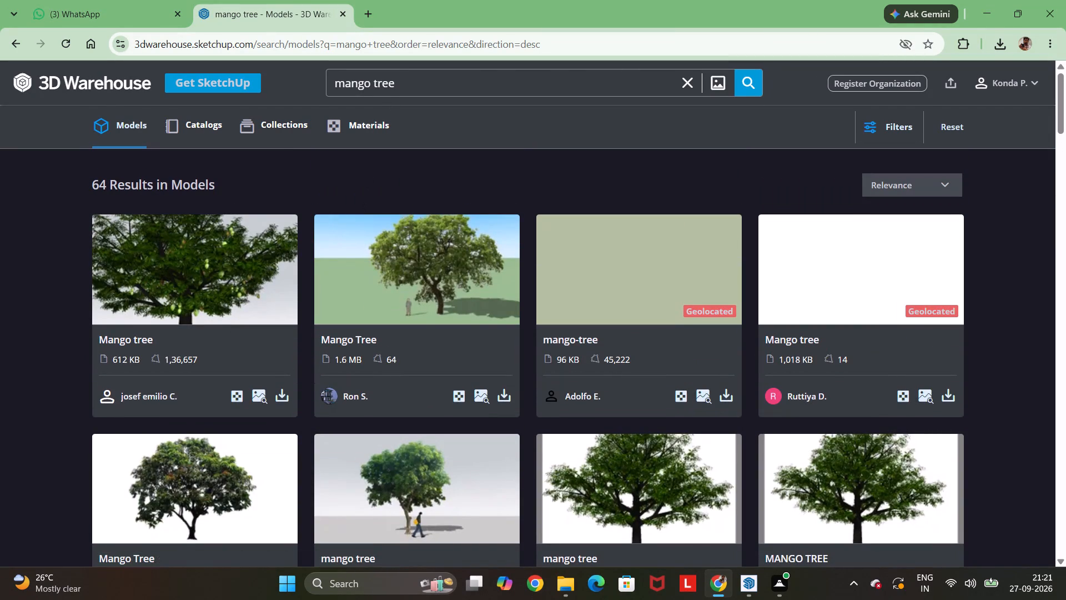
# Search 3D Warehouse for "mango plant" and look through the resulting models.
pyautogui.click(416, 87)
pyautogui.press('BackSpace')
pyautogui.press('BackSpace')
pyautogui.press('BackSpace')
pyautogui.press('BackSpace')
pyautogui.press('BackSpace')
pyautogui.press('BackSpace')
pyautogui.press('BackSpace')
pyautogui.press('BackSpace')
pyautogui.press('BackSpace')
pyautogui.press('BackSpace')
pyautogui.press('BackSpace')
pyautogui.press('BackSpace')
pyautogui.press('BackSpace')
pyautogui.press('BackSpace')
pyautogui.press('BackSpace')
pyautogui.press('BackSpace')
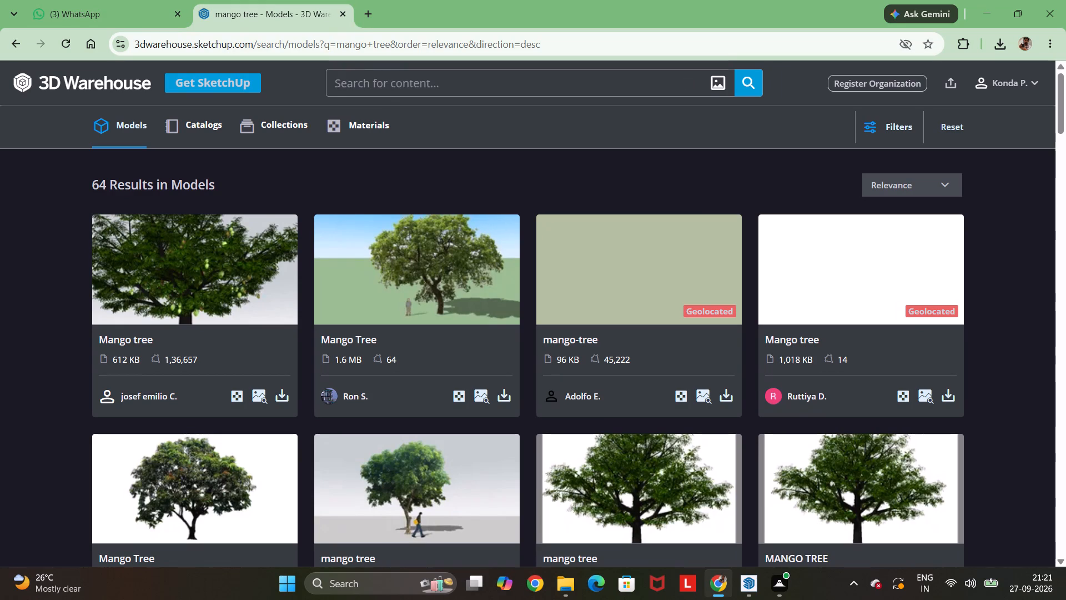
pyautogui.write('man')
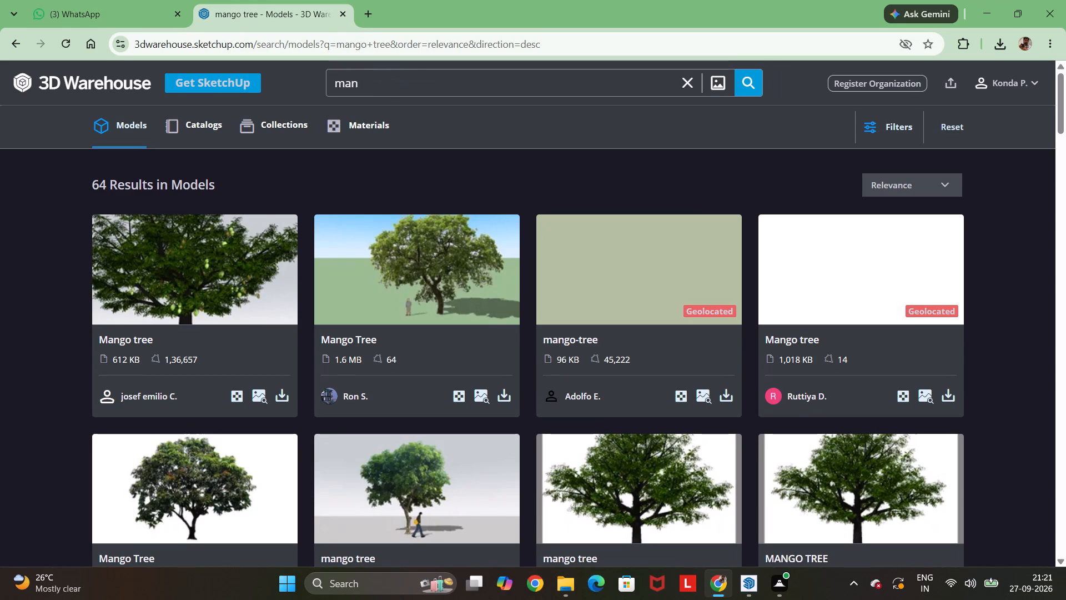
pyautogui.write('go plant')
pyautogui.press('Return')
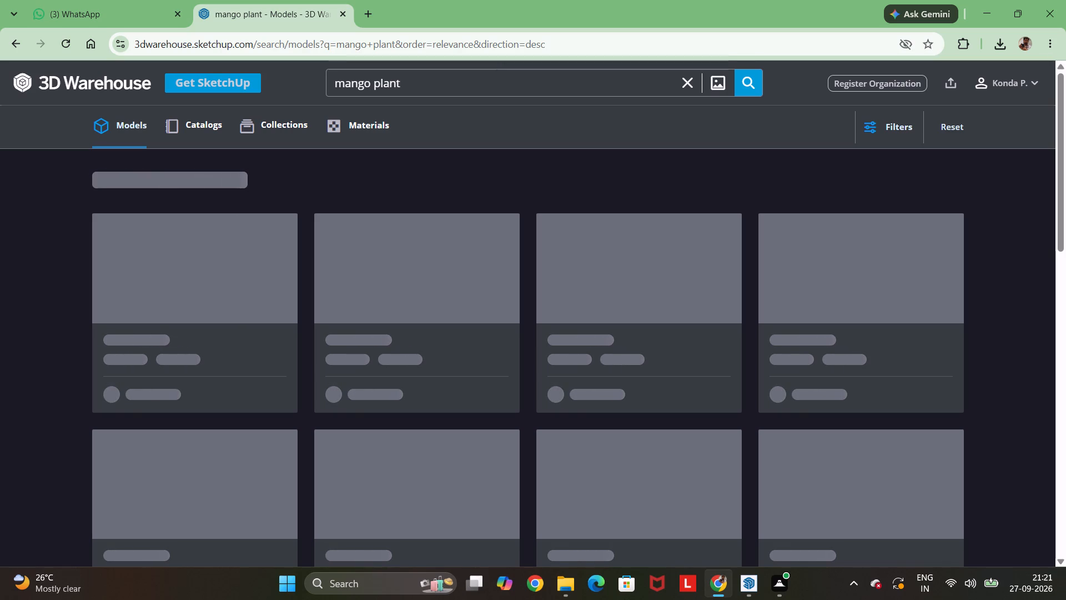
pyautogui.scroll(-1, 528, 152)
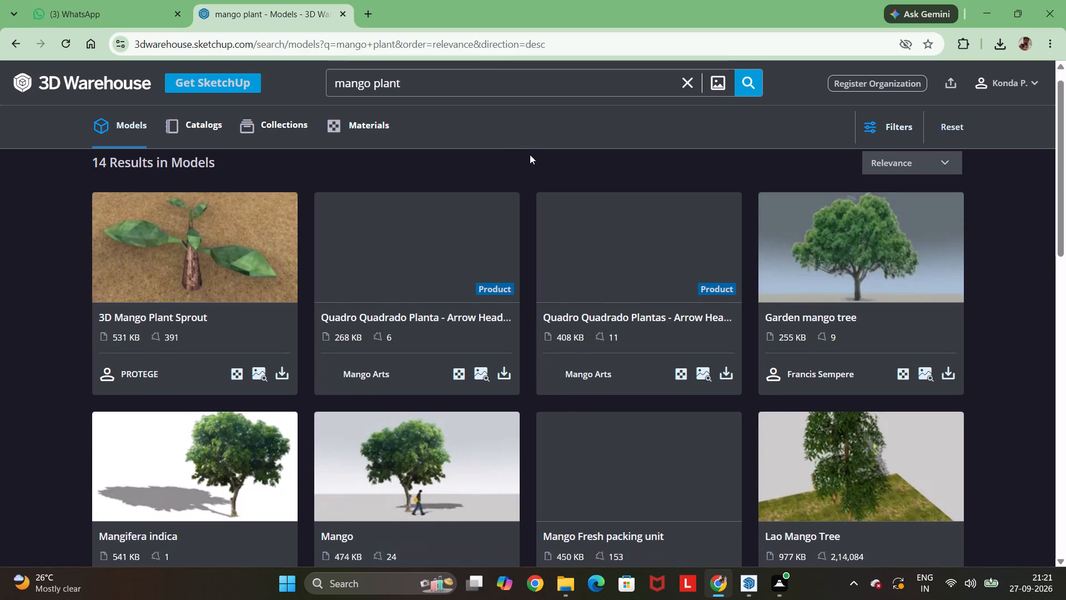
pyautogui.scroll(-2, 530, 154)
pyautogui.scroll(5, 530, 154)
# Change the 3D Warehouse search to "flower plant" and run it.
pyautogui.click(454, 81)
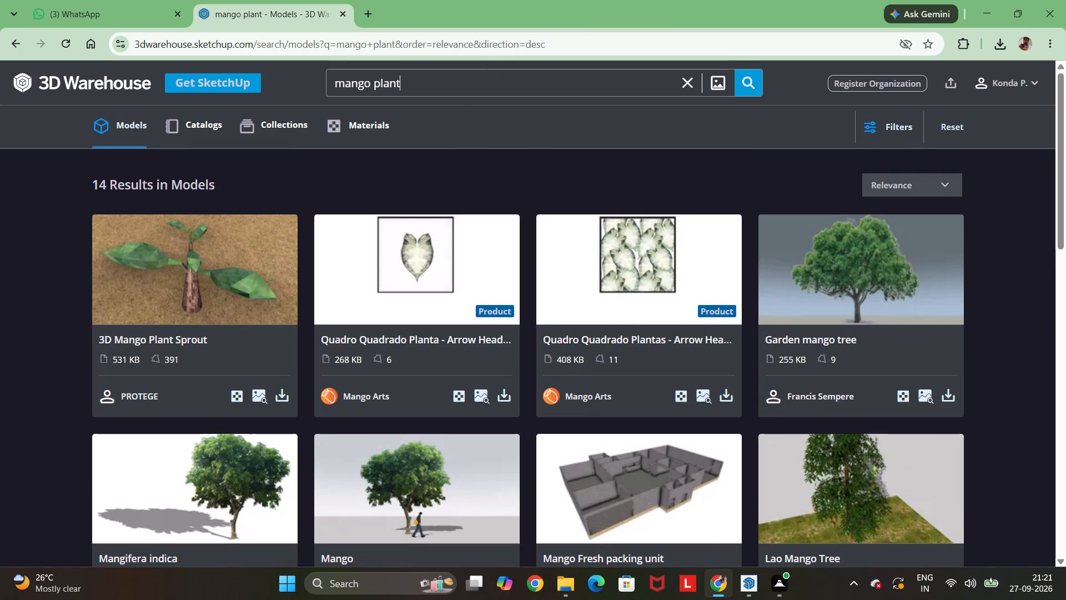
pyautogui.press('Left')
pyautogui.press('Left')
pyautogui.press('Left')
pyautogui.press('Left')
pyautogui.press('Left')
pyautogui.press('Left')
pyautogui.press('\\')
pyautogui.press('BackSpace')
pyautogui.press('BackSpace')
pyautogui.press('BackSpace')
pyautogui.press('BackSpace')
pyautogui.press('BackSpace')
pyautogui.press('BackSpace')
pyautogui.press('BackSpace')
pyautogui.press('BackSpace')
pyautogui.press('BackSpace')
pyautogui.press('BackSpace')
pyautogui.press('BackSpace')
pyautogui.press('BackSpace')
pyautogui.press('BackSpace')
pyautogui.press('BackSpace')
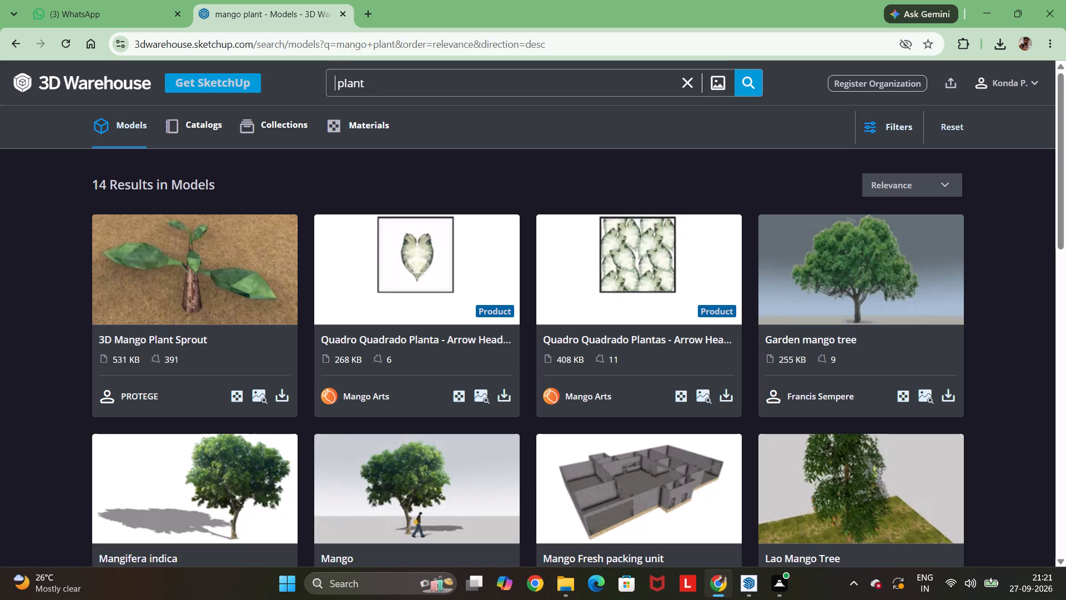
pyautogui.write('floe')
pyautogui.press('BackSpace')
pyautogui.write('wer4')
pyautogui.press('BackSpace')
pyautogui.press('Return')
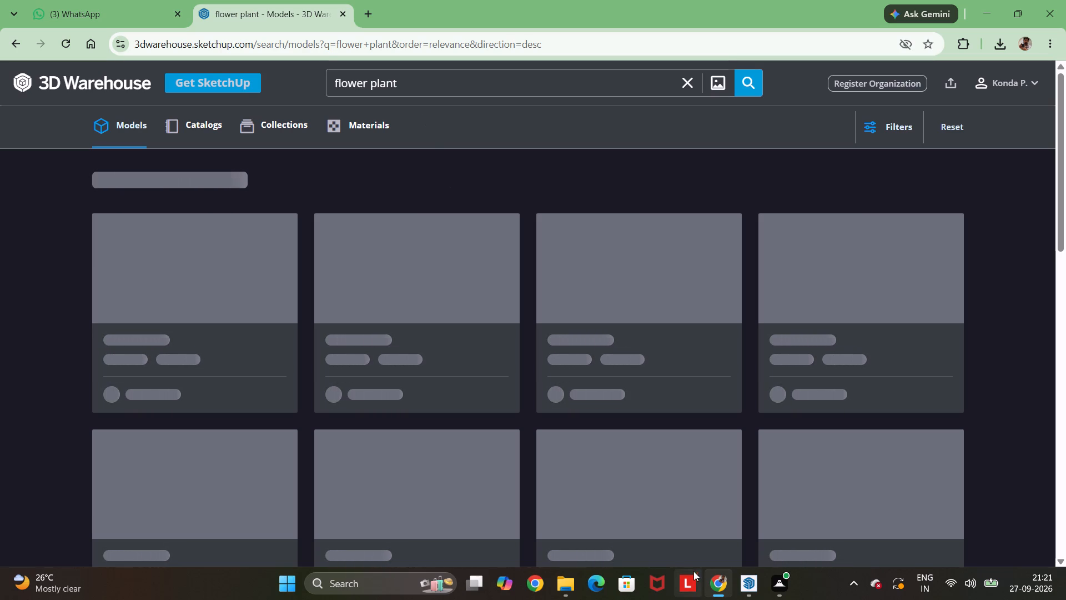
# Return to the Shop+ stair model and examine the planted long side planter and the roof terrace from several angles.
pyautogui.click(741, 589)
pyautogui.click(688, 524)
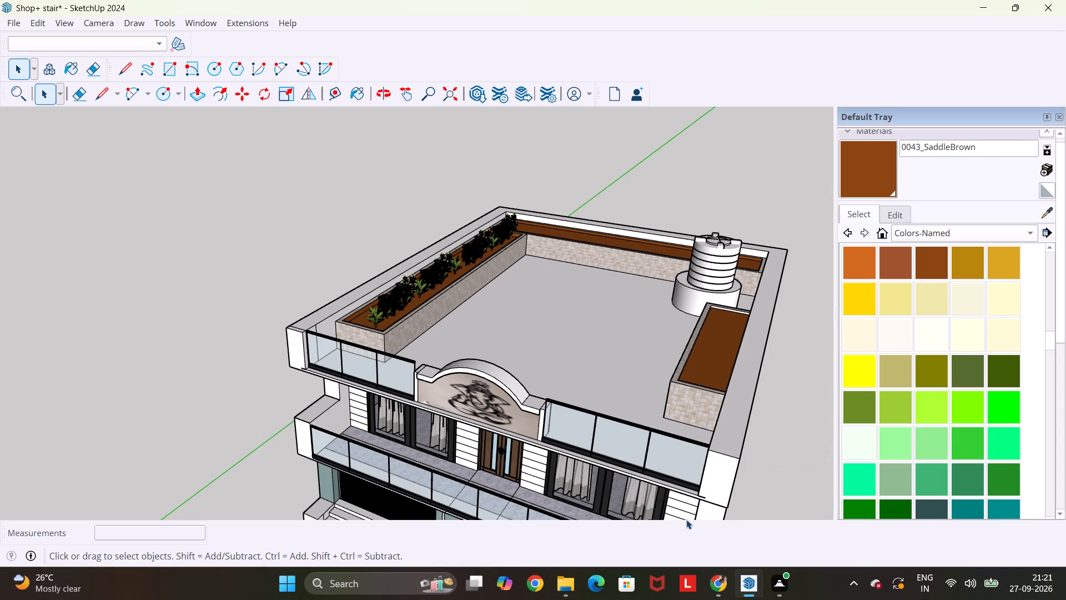
pyautogui.scroll(10, 464, 211)
pyautogui.scroll(-3, 514, 246)
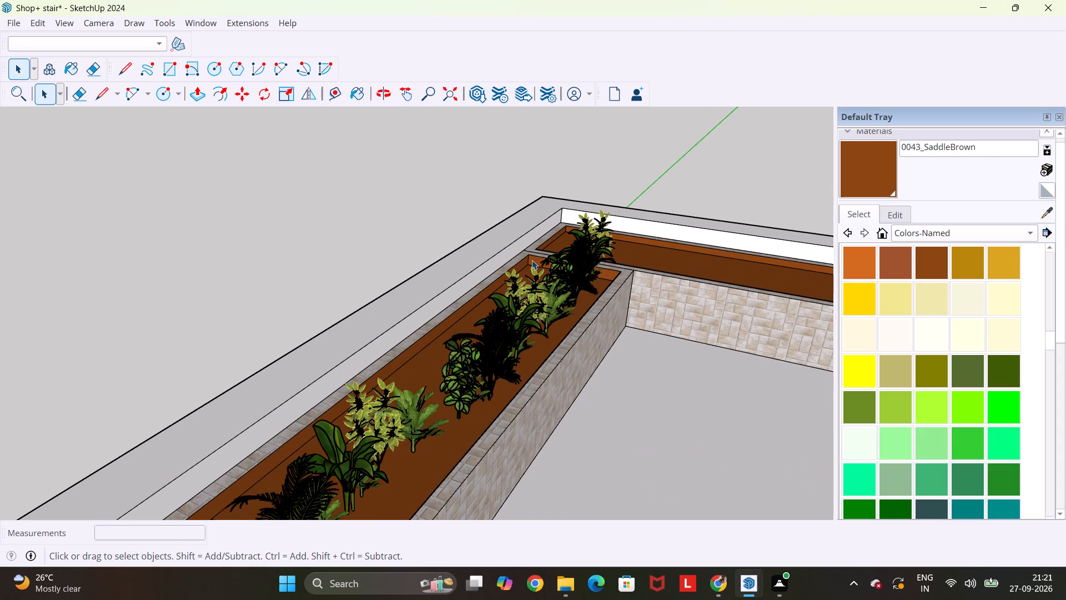
pyautogui.moveTo(655, 283); pyautogui.dragTo(443, 228, button='middle')
pyautogui.scroll(-7, 442, 228)
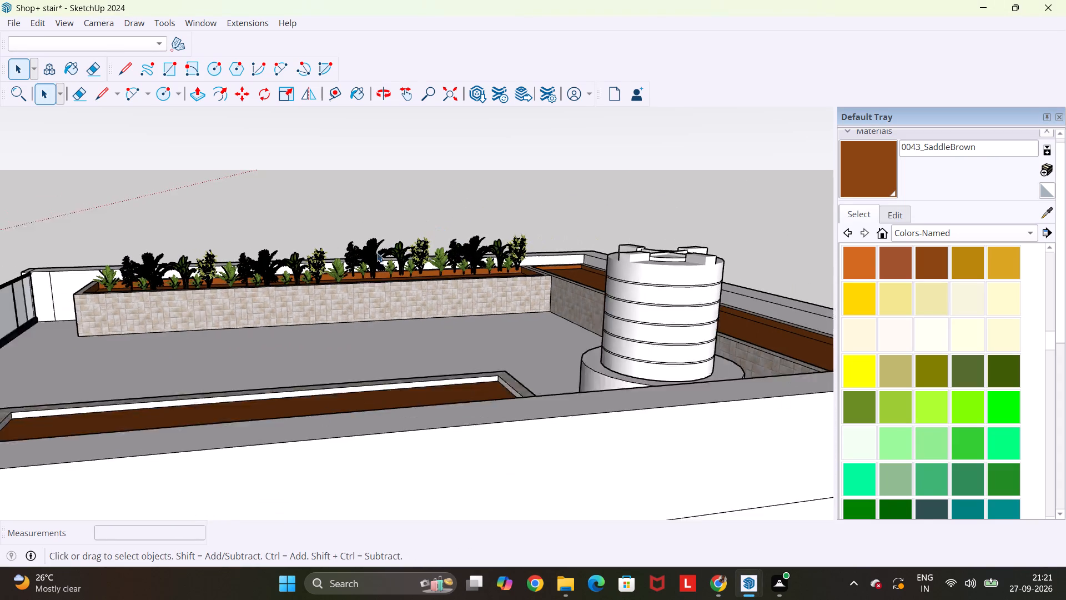
pyautogui.scroll(-1, 377, 253)
pyautogui.moveTo(281, 268); pyautogui.dragTo(691, 351, button='middle')
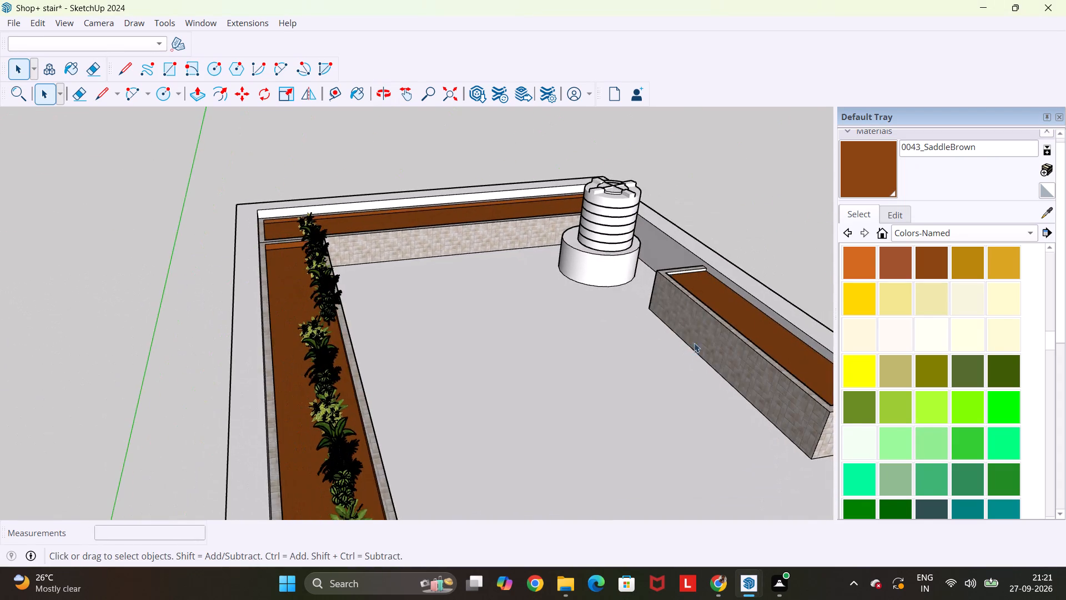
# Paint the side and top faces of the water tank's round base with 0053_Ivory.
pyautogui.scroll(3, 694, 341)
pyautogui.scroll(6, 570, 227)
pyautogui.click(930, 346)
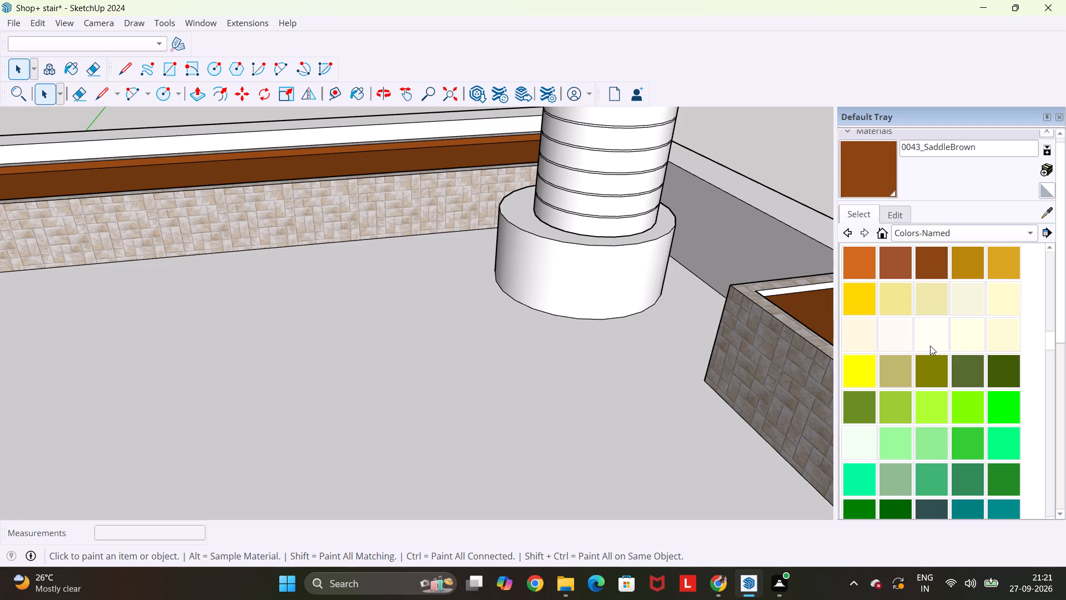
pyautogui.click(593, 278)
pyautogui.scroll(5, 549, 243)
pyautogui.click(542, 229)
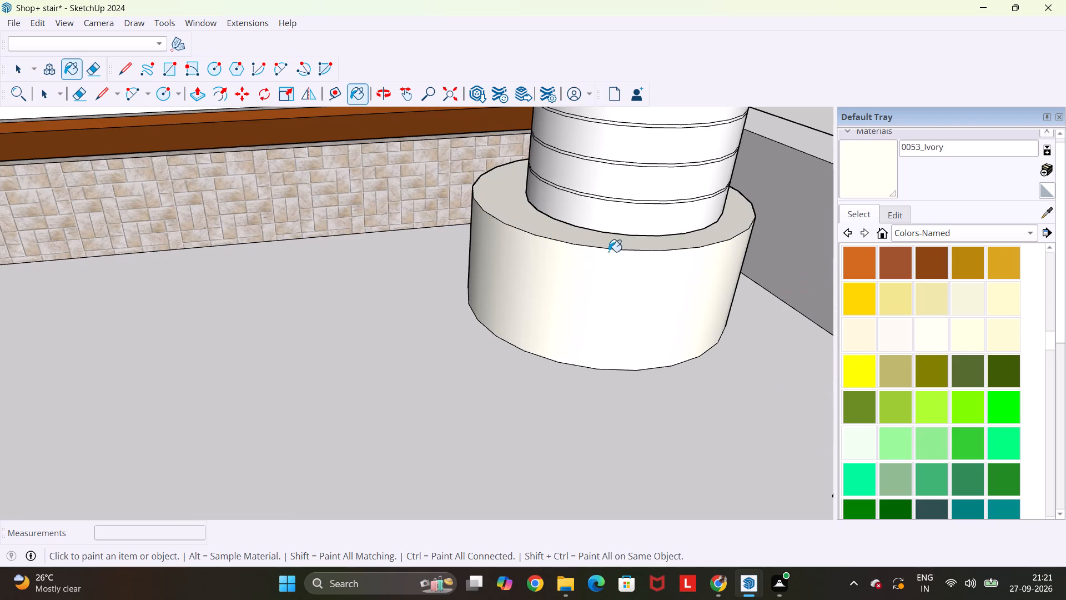
# Paint the side and top faces of the water tank's round base with 0119_RosyBrown.
pyautogui.scroll(-17, 987, 385)
pyautogui.scroll(4, 957, 369)
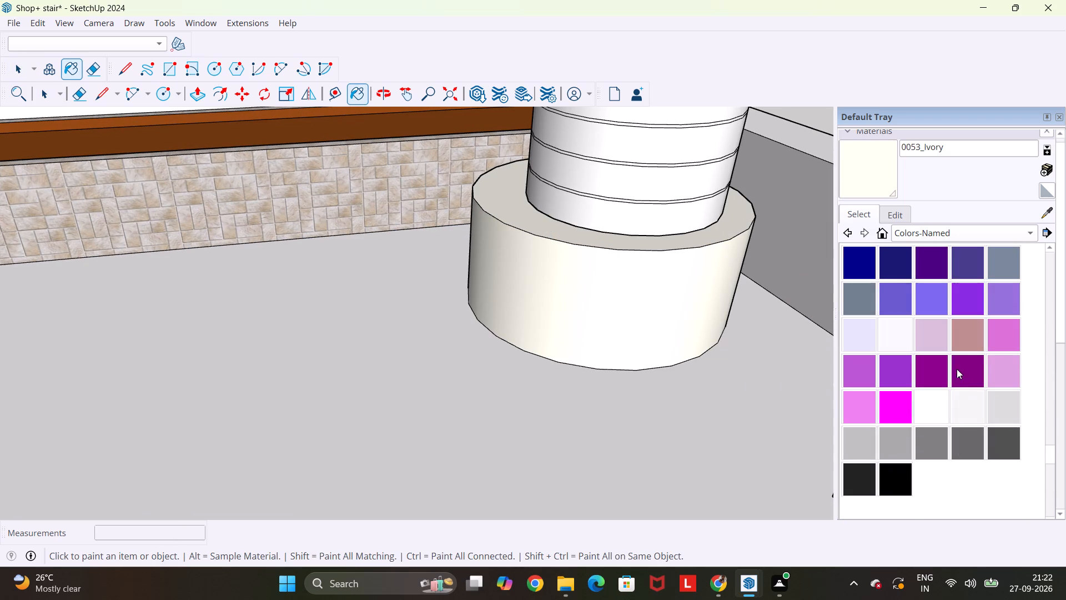
pyautogui.click(967, 339)
pyautogui.click(628, 254)
pyautogui.click(634, 240)
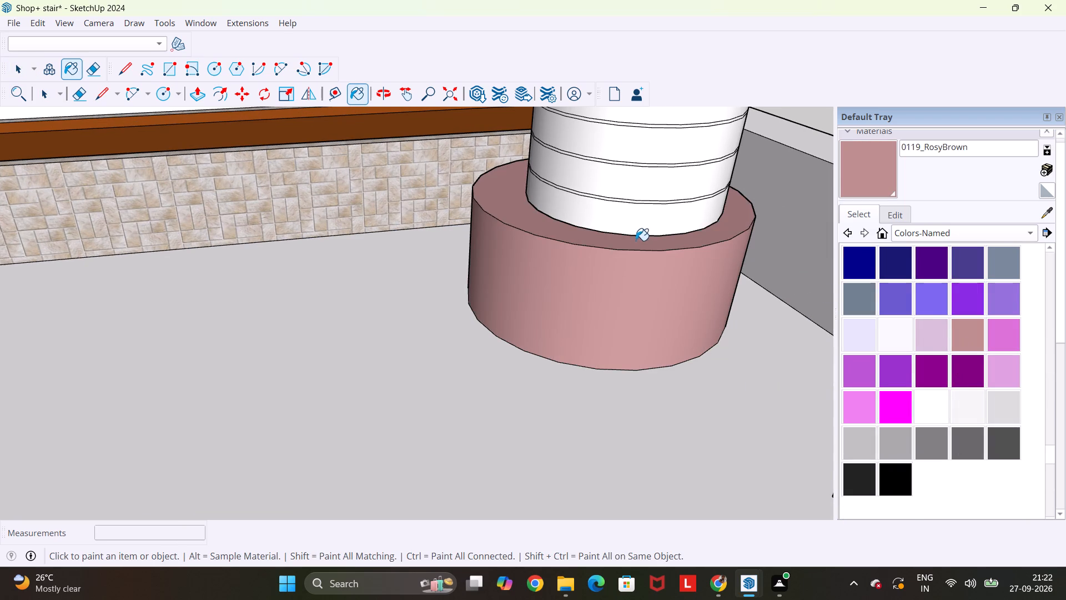
# Edit the tank base's 0119_RosyBrown material to a muted dark green with hue 102, saturation 16 and lightness 41.
pyautogui.scroll(-5, 638, 243)
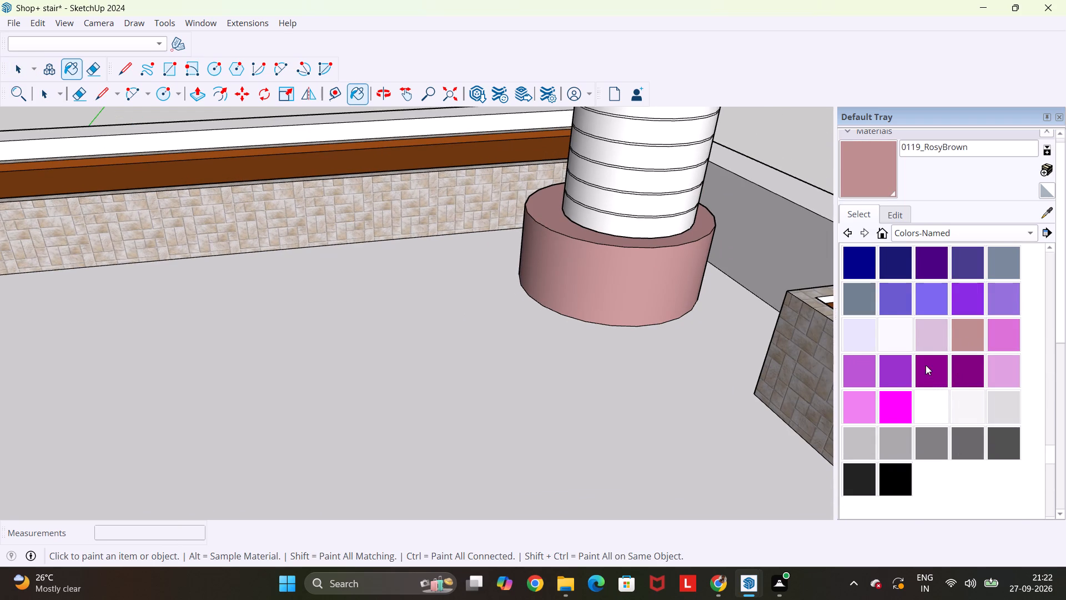
pyautogui.scroll(2, 926, 357)
pyautogui.click(898, 216)
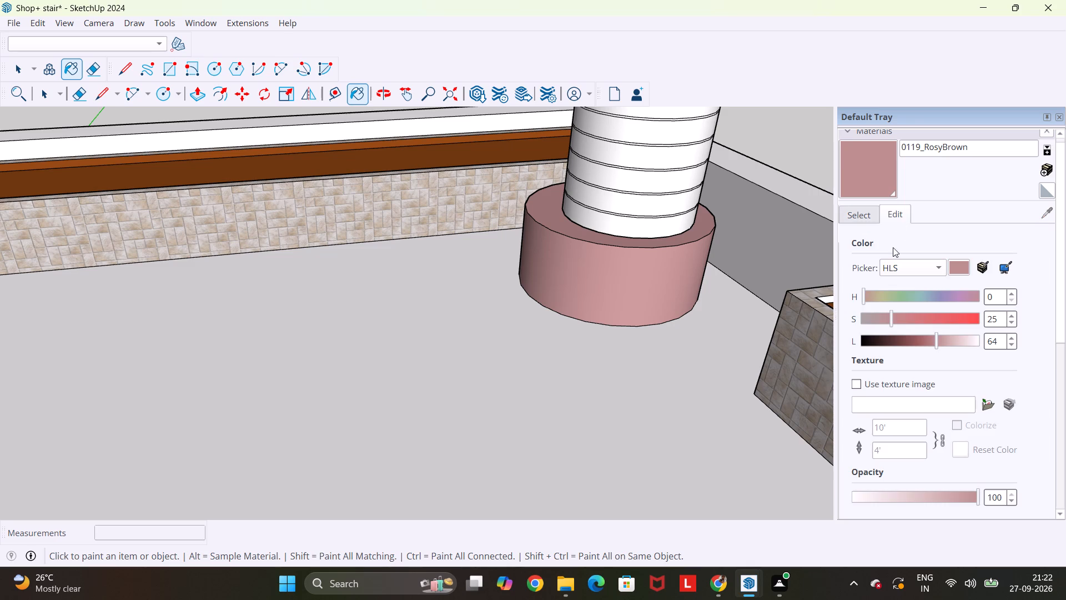
pyautogui.moveTo(887, 294); pyautogui.dragTo(951, 297)
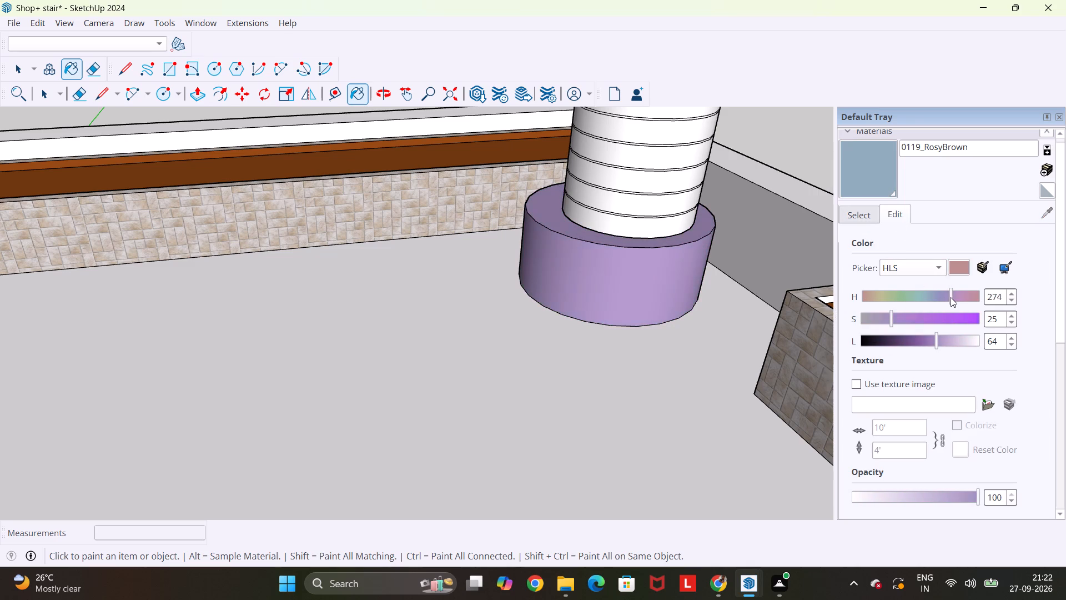
pyautogui.moveTo(951, 297); pyautogui.dragTo(945, 294)
pyautogui.moveTo(898, 319); pyautogui.dragTo(873, 312)
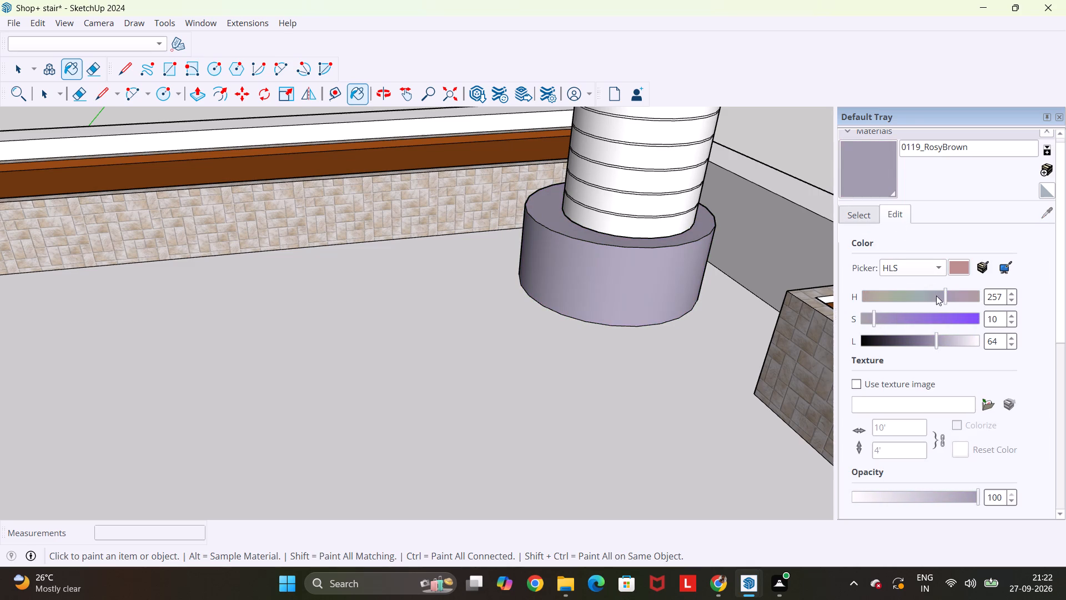
pyautogui.moveTo(938, 294); pyautogui.dragTo(896, 298)
pyautogui.moveTo(892, 318); pyautogui.dragTo(920, 318)
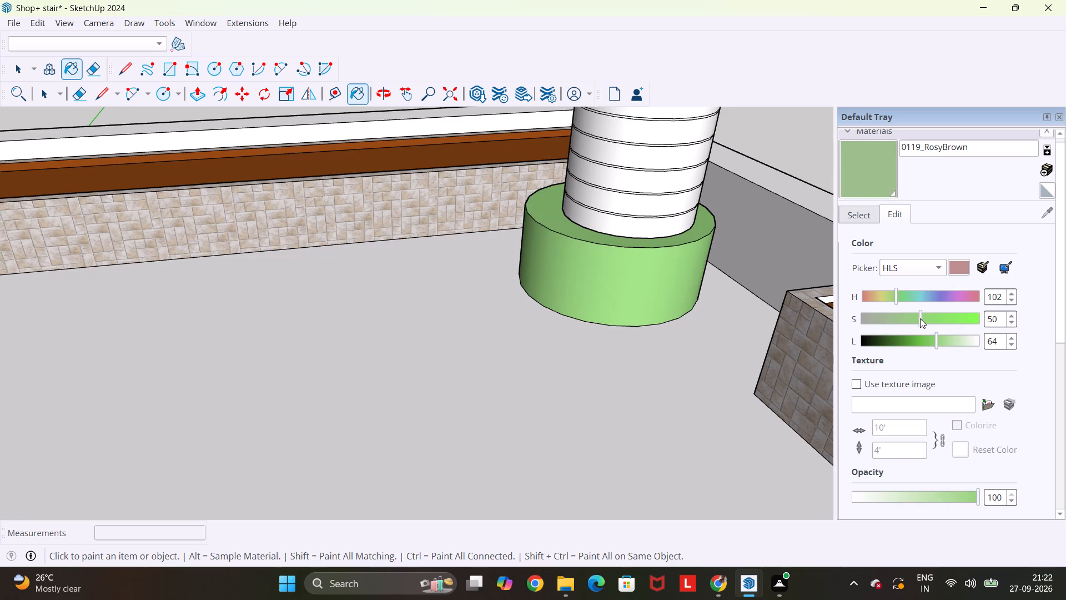
pyautogui.moveTo(920, 318); pyautogui.dragTo(880, 321)
pyautogui.moveTo(928, 344); pyautogui.dragTo(911, 345)
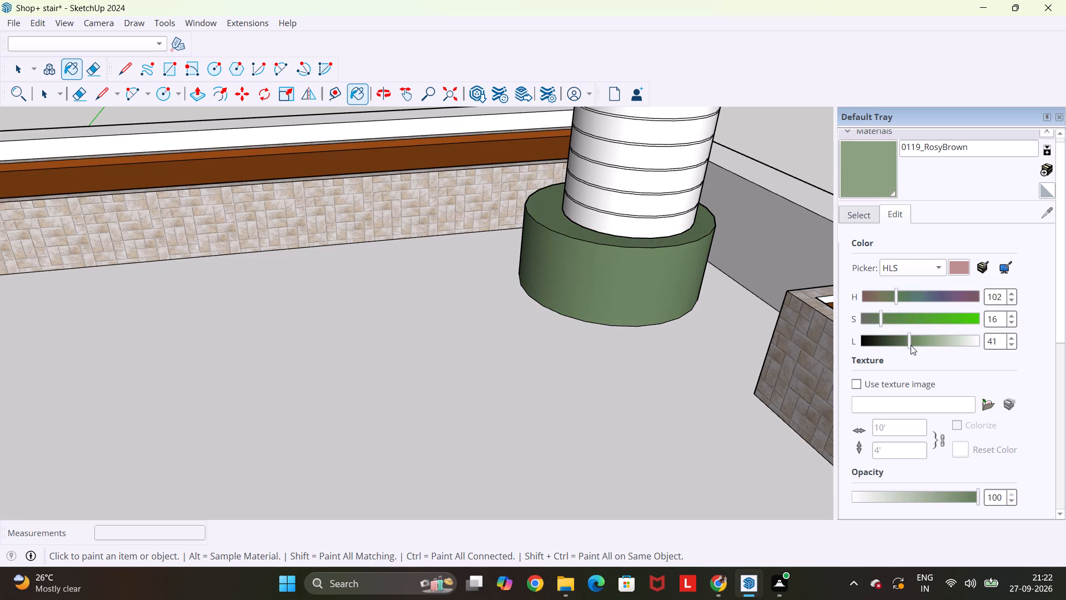
# Change the tank base's 0119_RosyBrown material to a dark navy blue using the Color Wheel picker.
pyautogui.moveTo(911, 345); pyautogui.dragTo(963, 344)
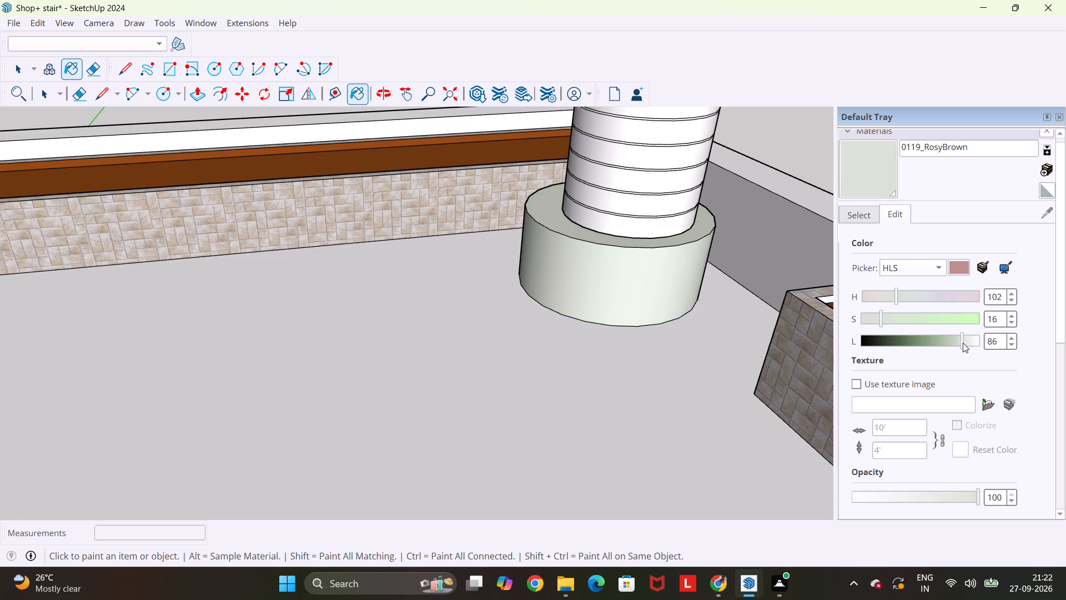
pyautogui.click(944, 266)
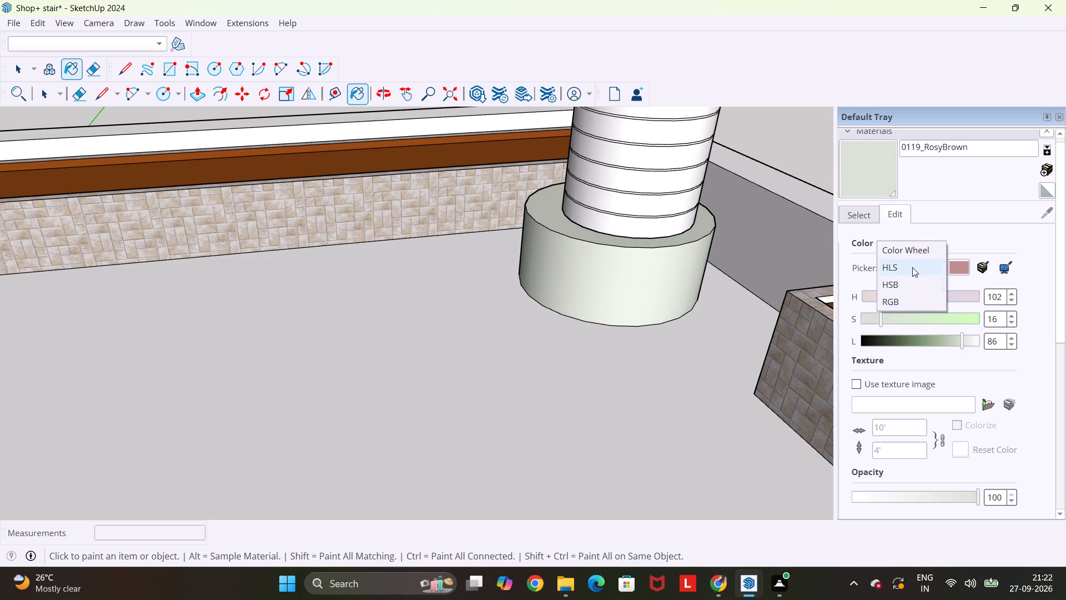
pyautogui.click(912, 254)
pyautogui.click(898, 293)
pyautogui.click(902, 311)
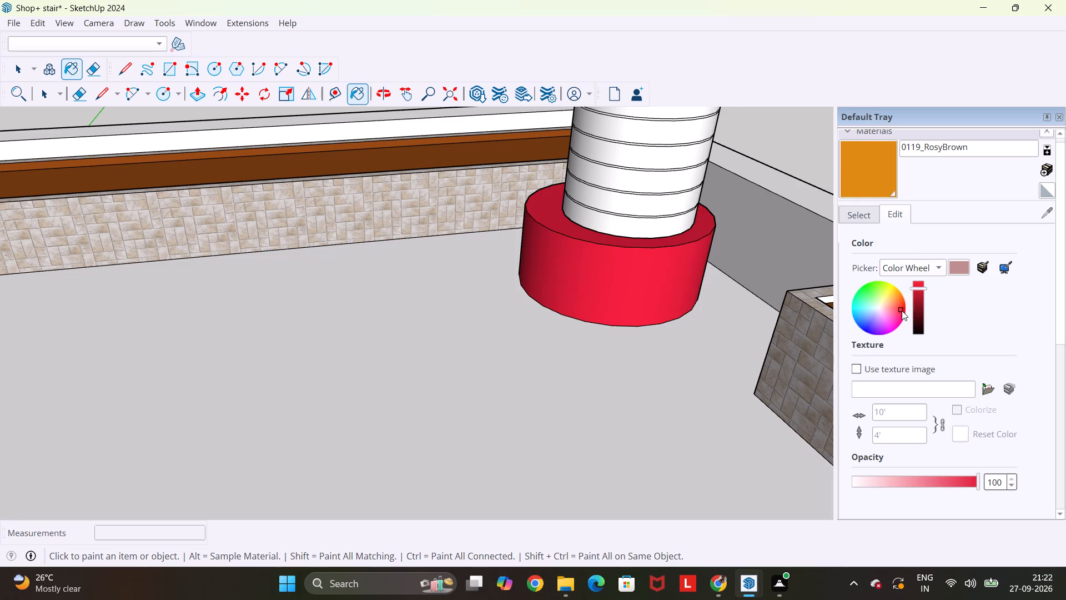
pyautogui.click(892, 317)
pyautogui.click(878, 322)
pyautogui.click(852, 313)
pyautogui.click(866, 298)
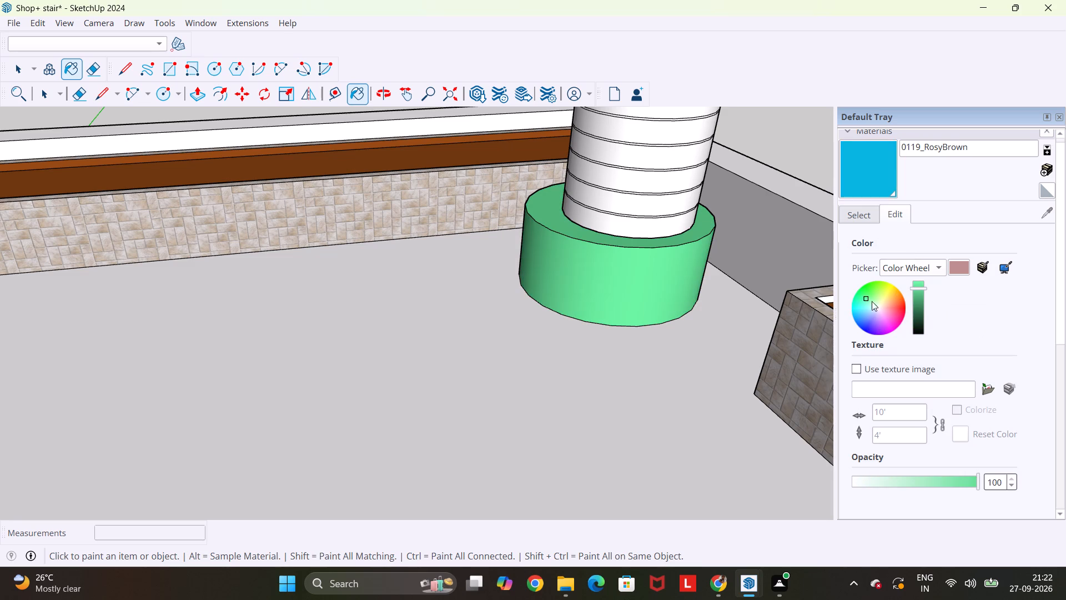
pyautogui.click(881, 318)
pyautogui.click(868, 318)
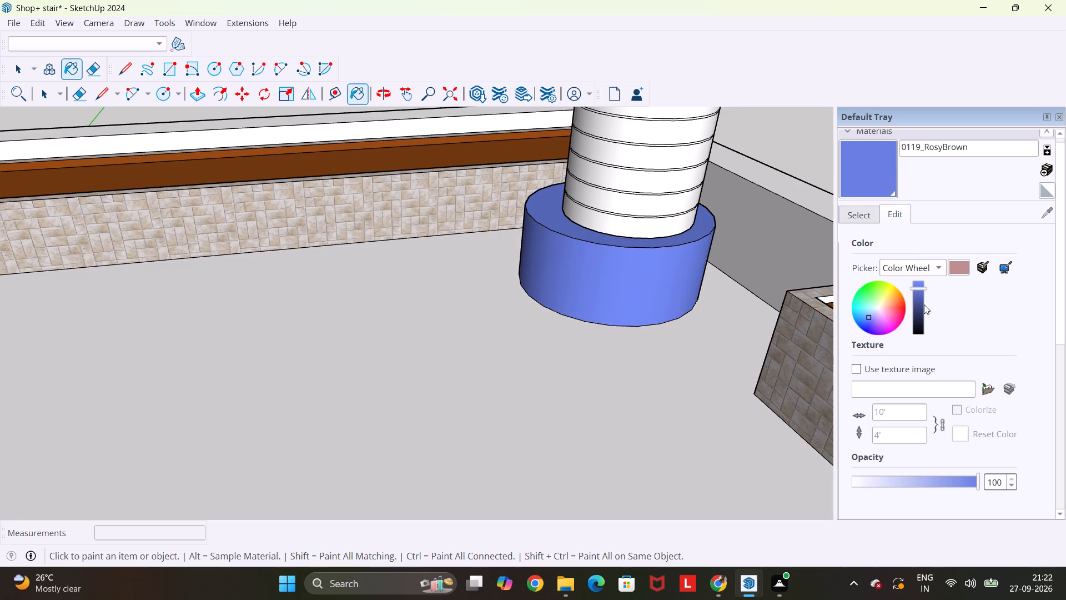
pyautogui.moveTo(919, 296); pyautogui.dragTo(917, 318)
pyautogui.click(777, 339)
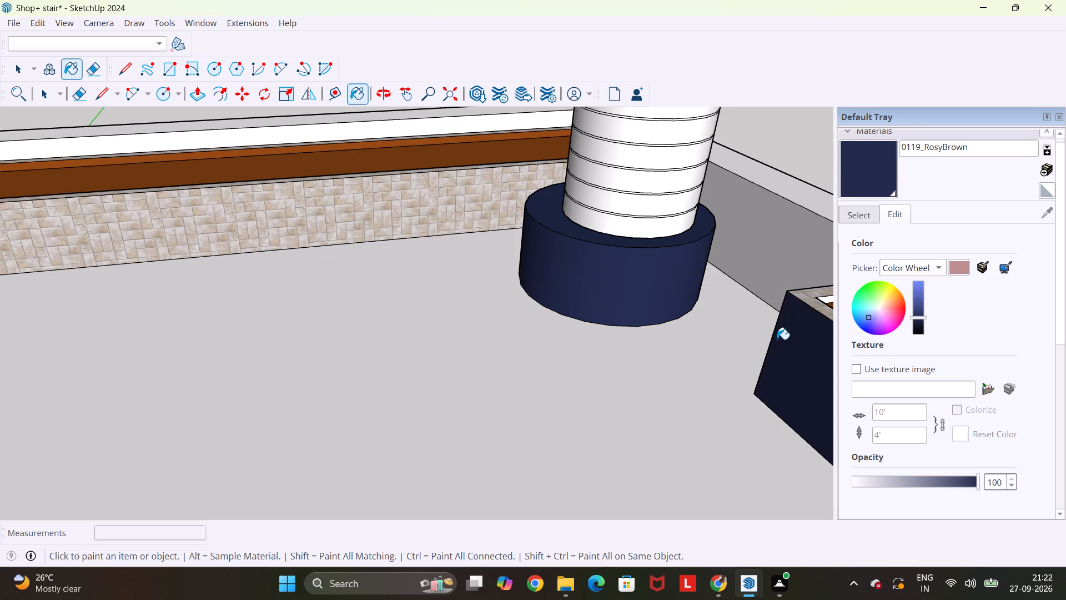
pyautogui.hotkey('ctrl', 'z')
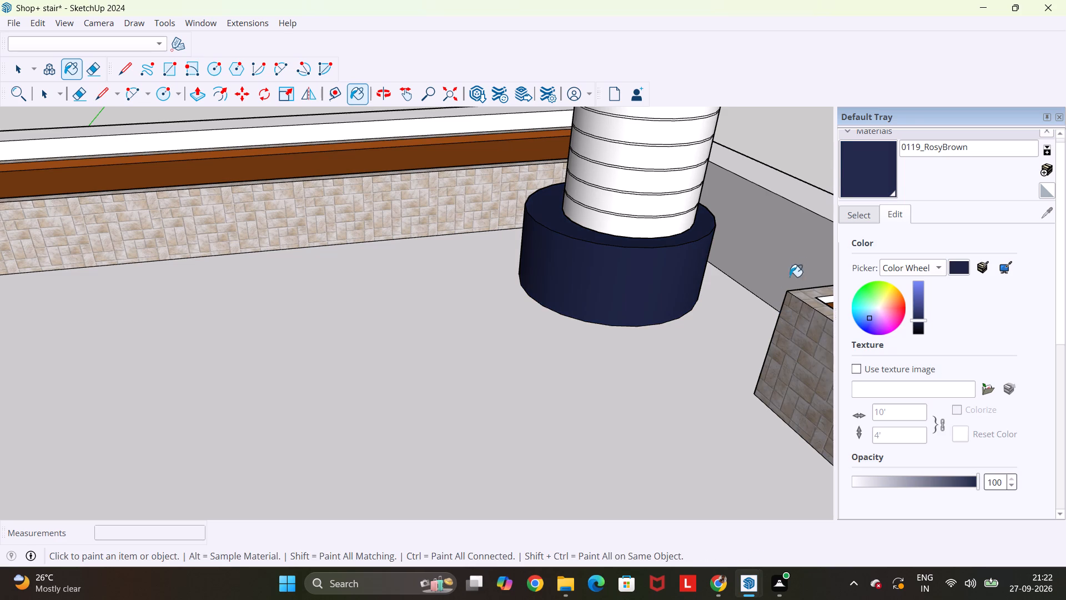
pyautogui.scroll(7, 656, 217)
pyautogui.press('space')
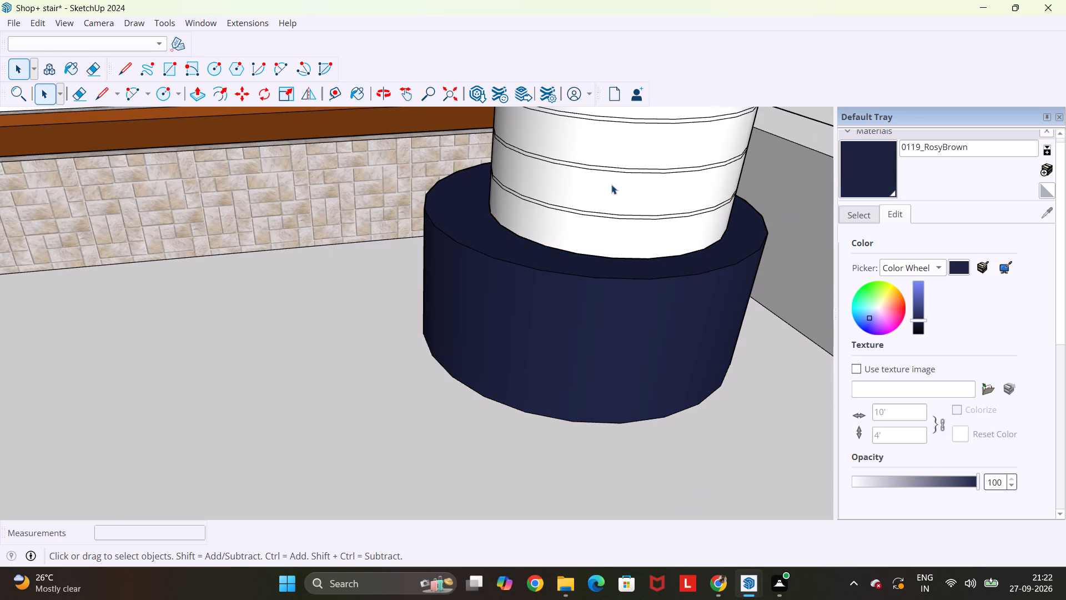
pyautogui.scroll(-20, 611, 184)
pyautogui.scroll(-3, 611, 184)
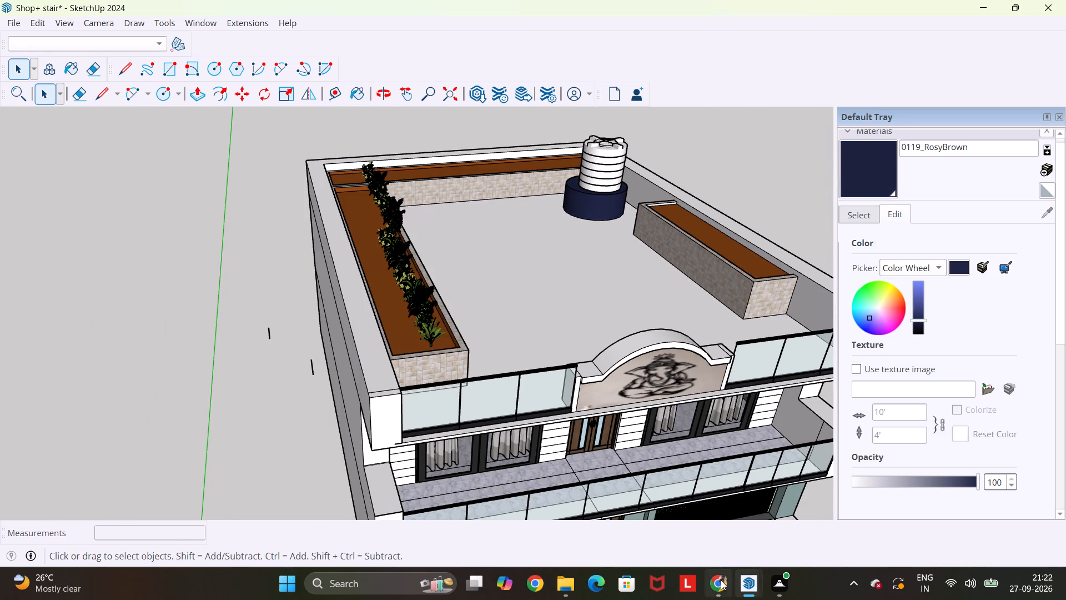
# Switch to the flower plant results on 3D Warehouse and download Flowers- Plante floricole as a SketchUp file.
pyautogui.click(721, 580)
pyautogui.scroll(-2, 570, 352)
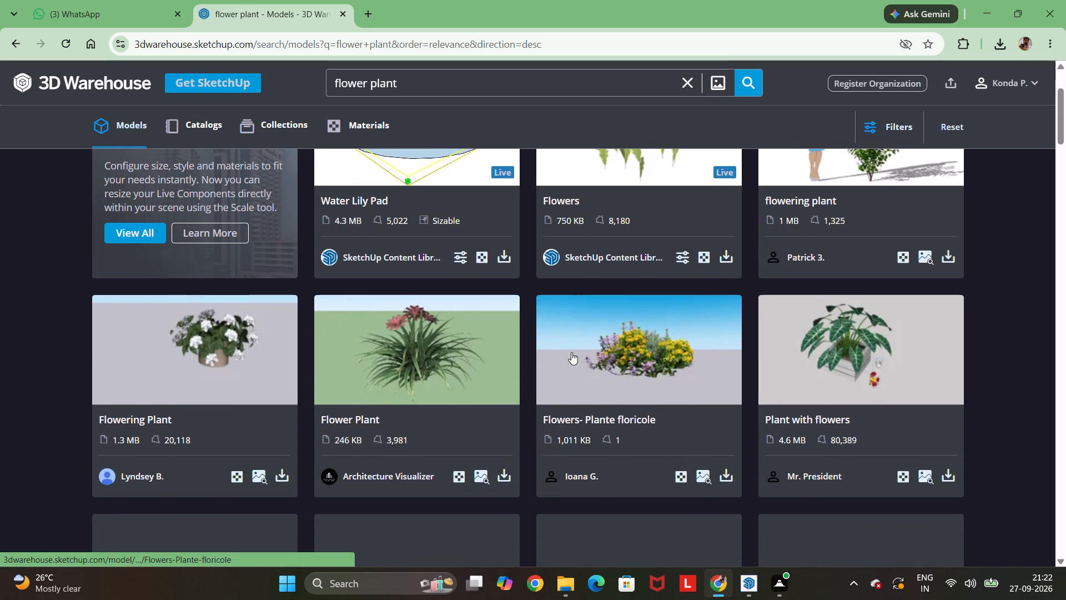
pyautogui.scroll(-1, 571, 352)
pyautogui.click(721, 402)
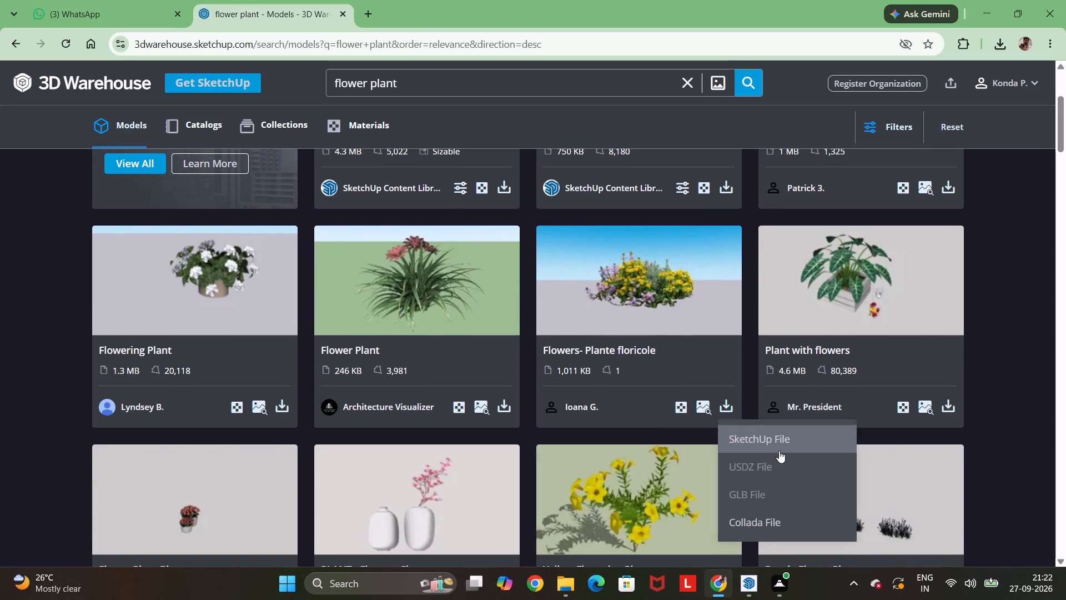
pyautogui.click(779, 451)
# Download the Yellow Flowering Plant model from the flower plant results as a SketchUp file.
pyautogui.scroll(-5, 644, 382)
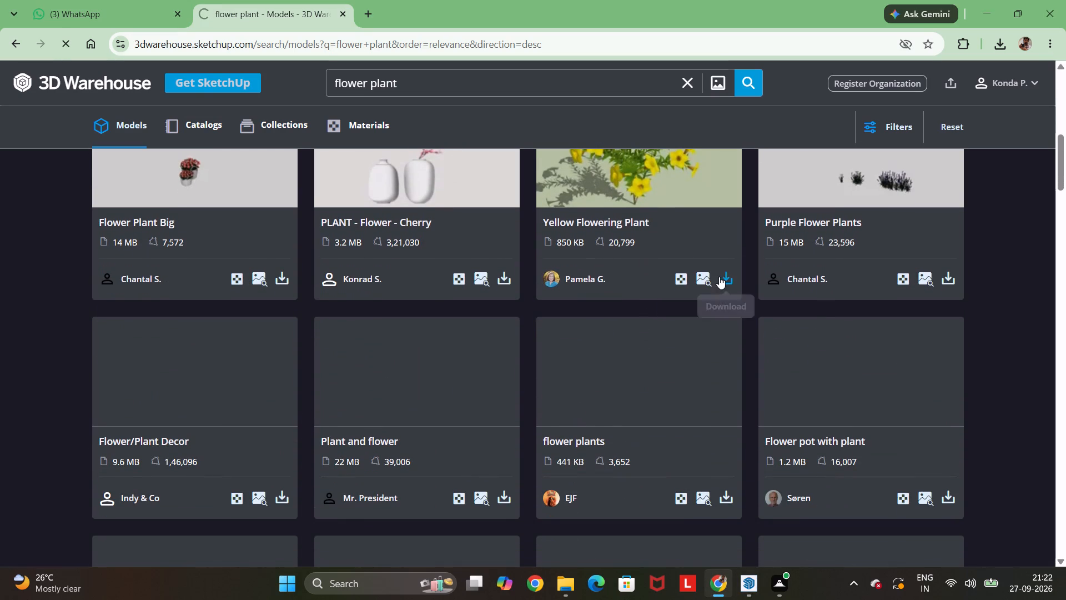
pyautogui.click(721, 278)
pyautogui.click(744, 304)
# Download the Flower Plant model by Architecture Visualizer from the same results as a SketchUp file.
pyautogui.scroll(4, 637, 272)
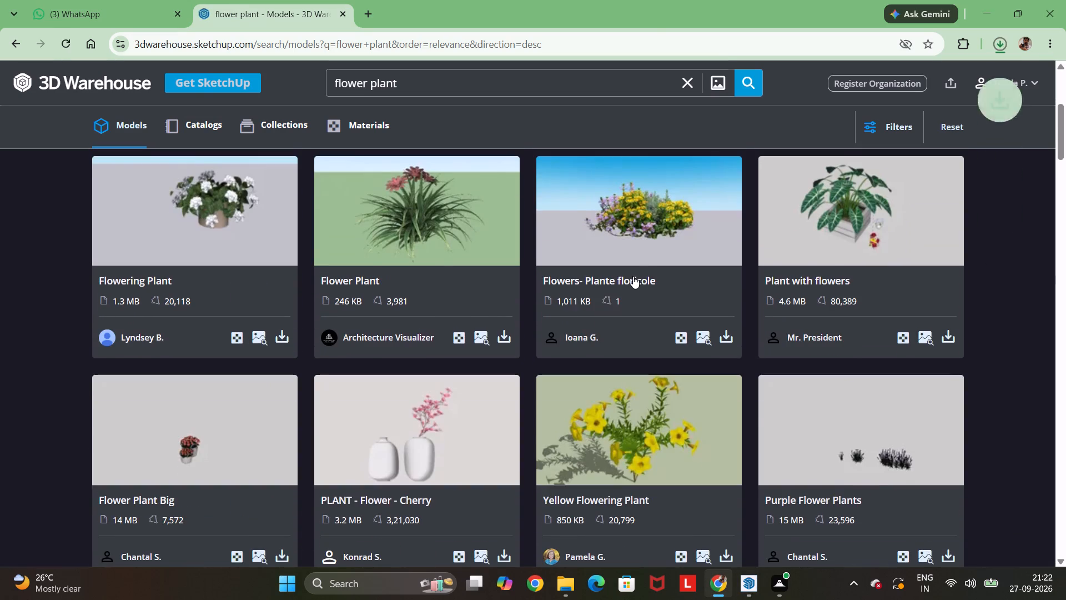
pyautogui.scroll(3, 633, 276)
pyautogui.scroll(-3, 548, 368)
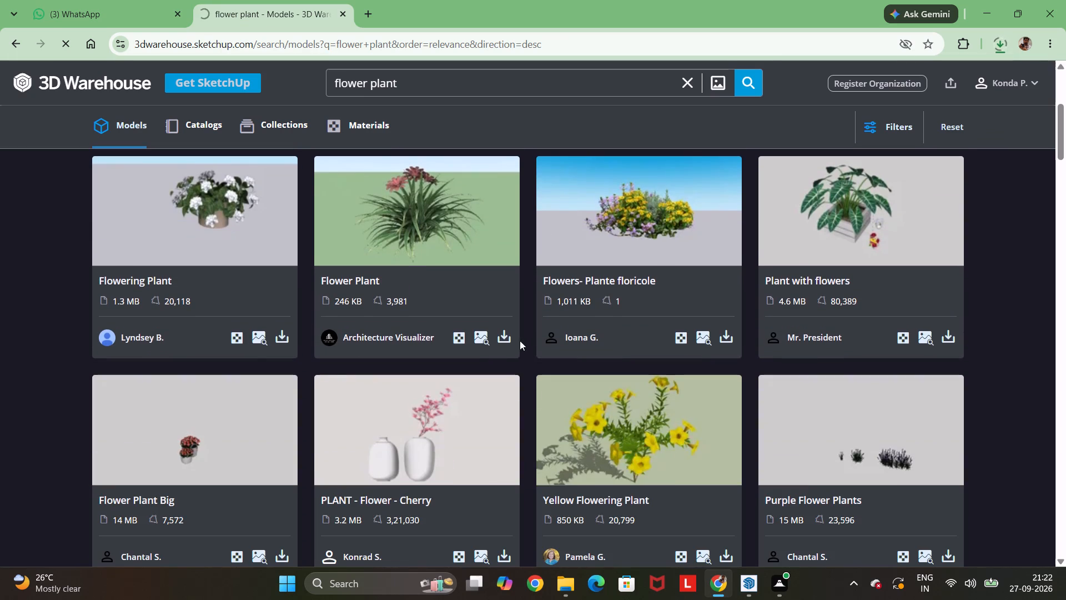
pyautogui.click(510, 334)
pyautogui.click(522, 368)
# Browse further through the flower plant results for other models that suit the terrace planter boxes.
pyautogui.scroll(-7, 524, 368)
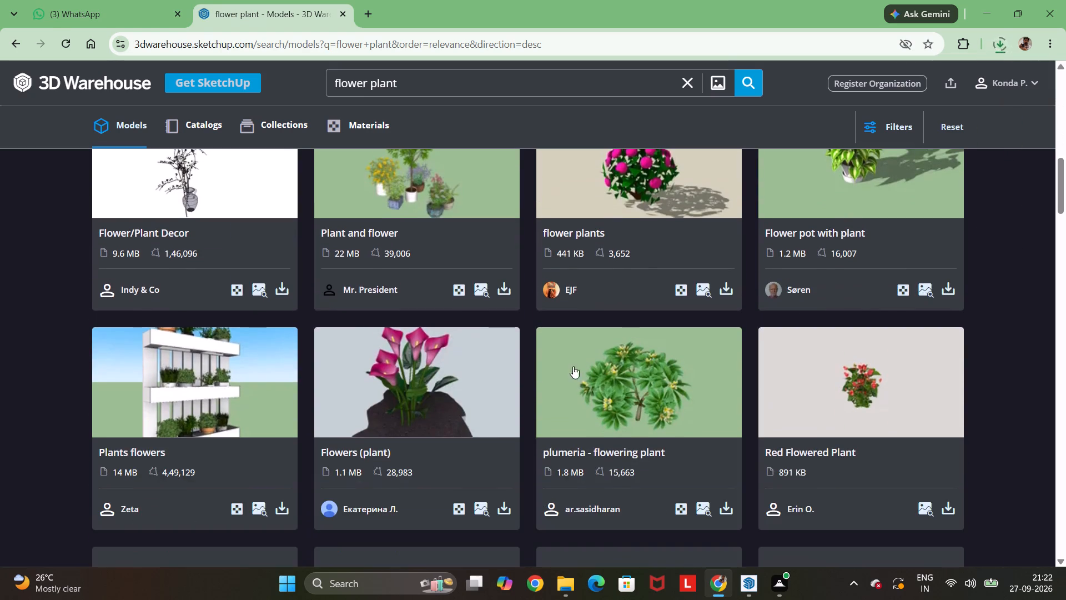
pyautogui.scroll(1, 667, 306)
pyautogui.scroll(-5, 667, 311)
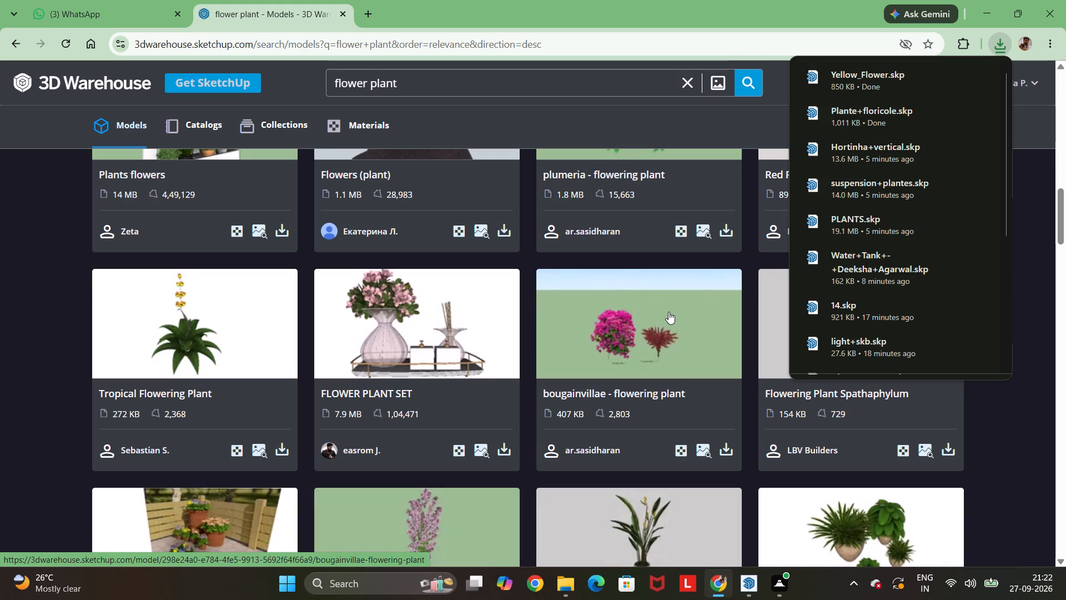
pyautogui.scroll(-6, 514, 323)
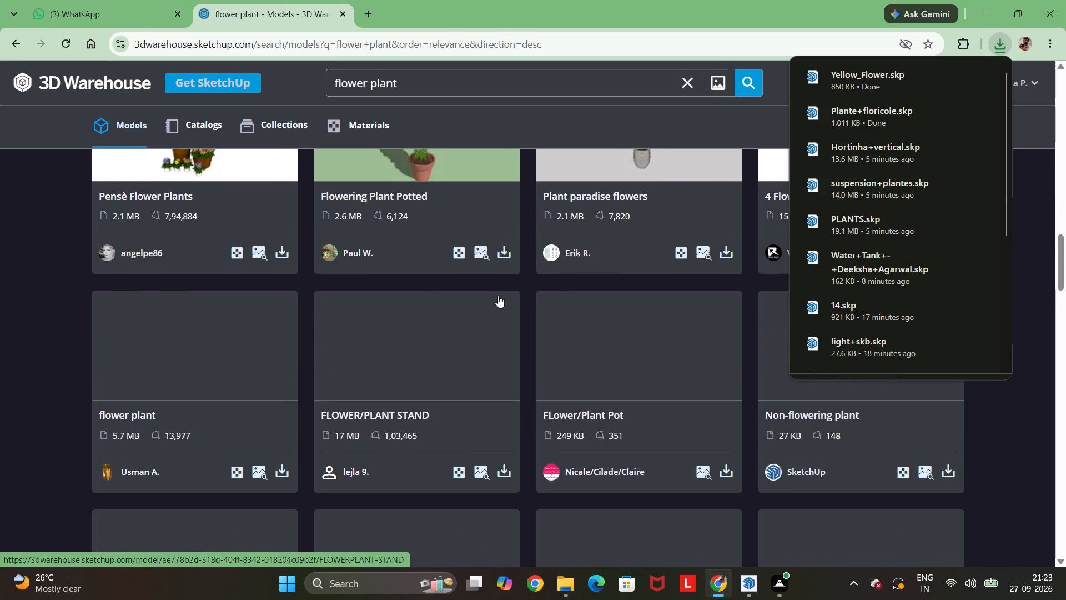
pyautogui.scroll(-2, 566, 286)
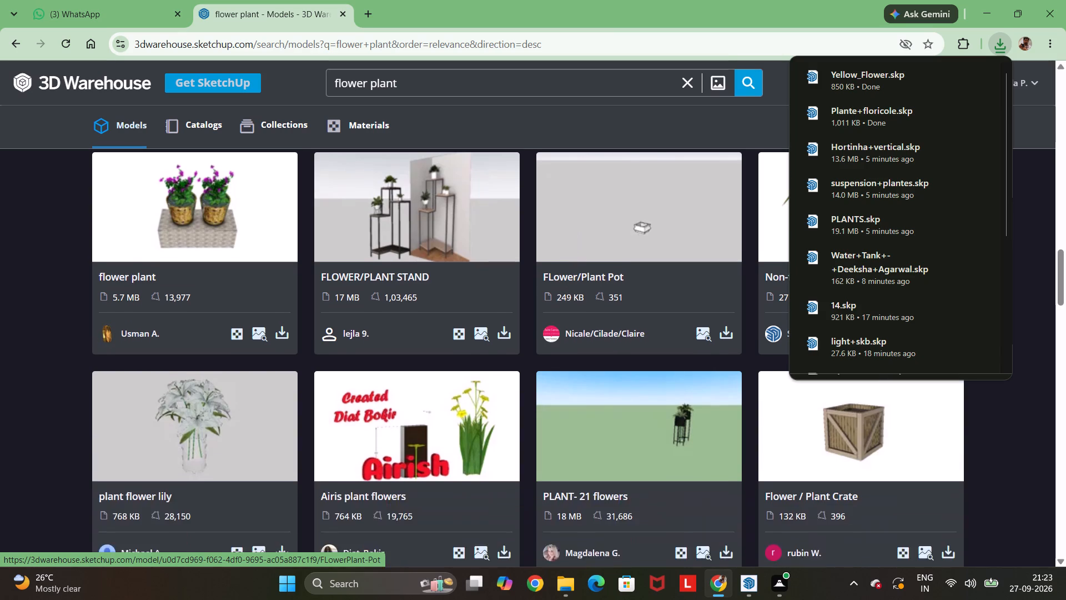
pyautogui.scroll(-5, 569, 298)
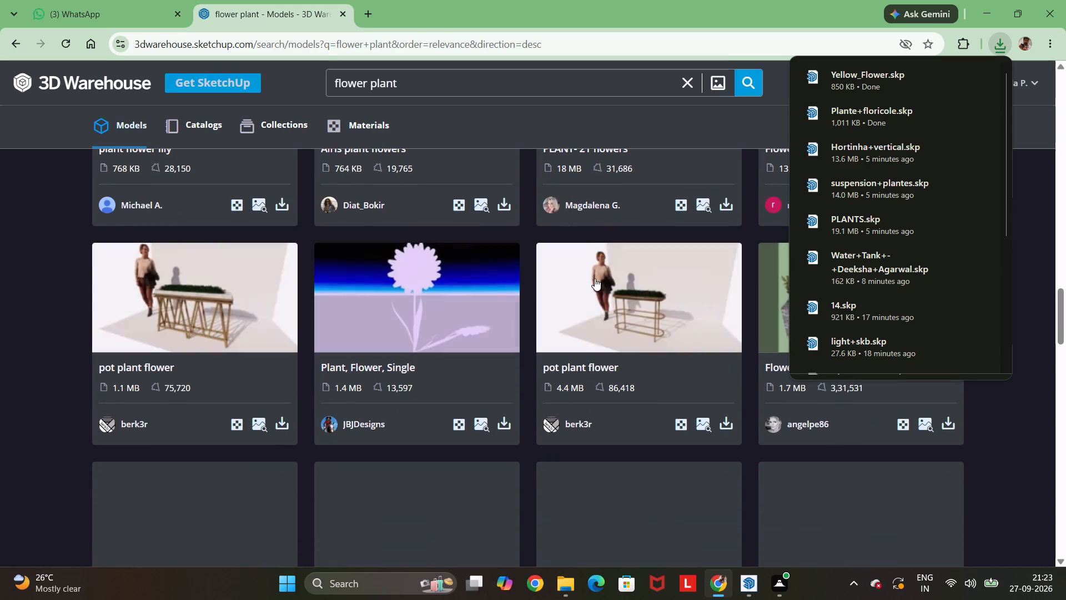
pyautogui.click(1035, 271)
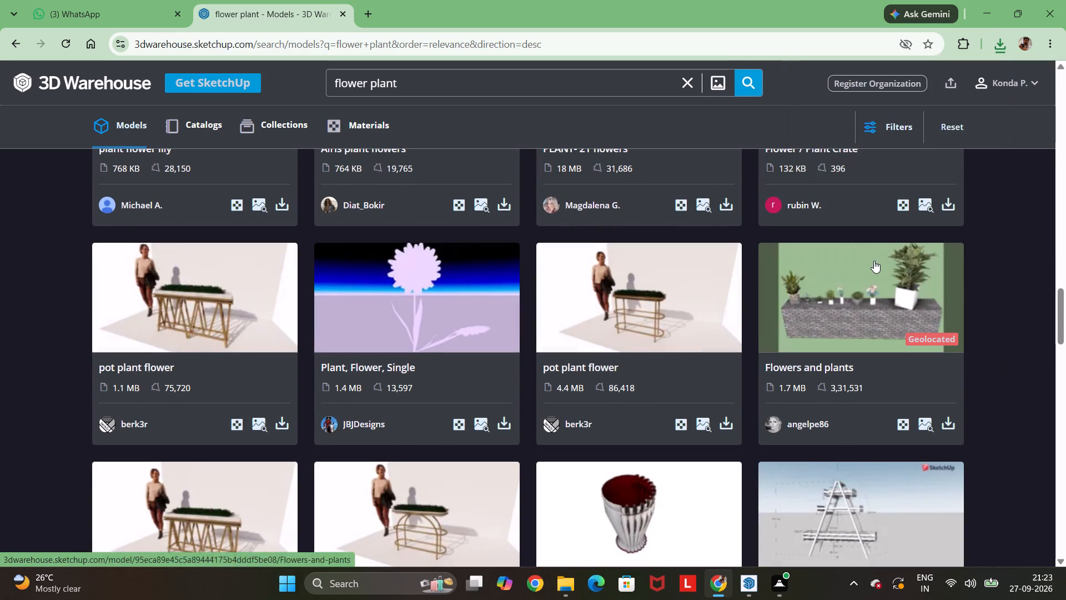
pyautogui.scroll(-7, 874, 261)
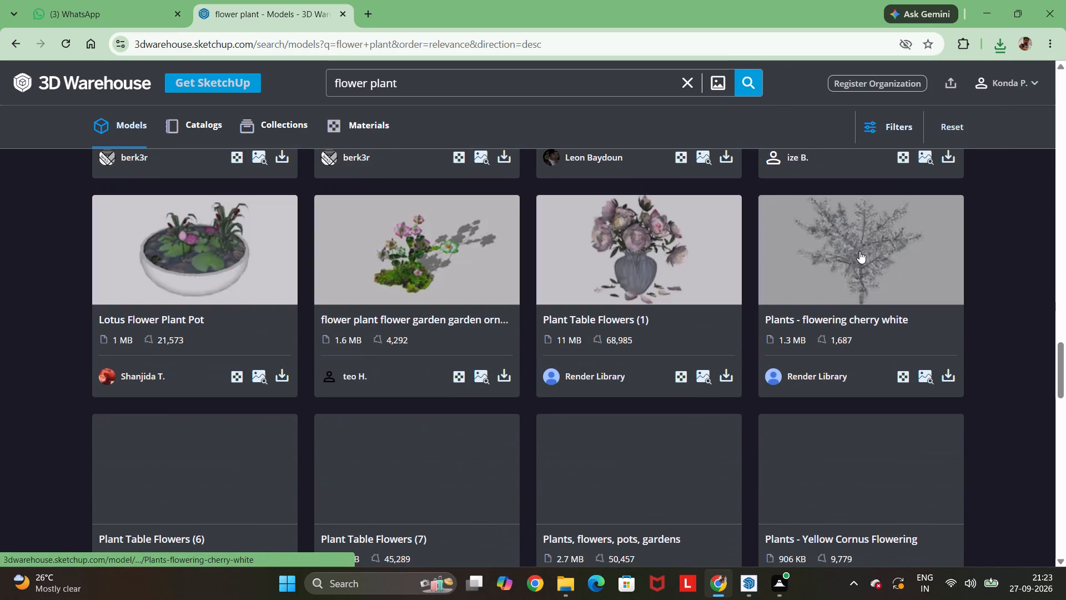
pyautogui.scroll(-5, 823, 242)
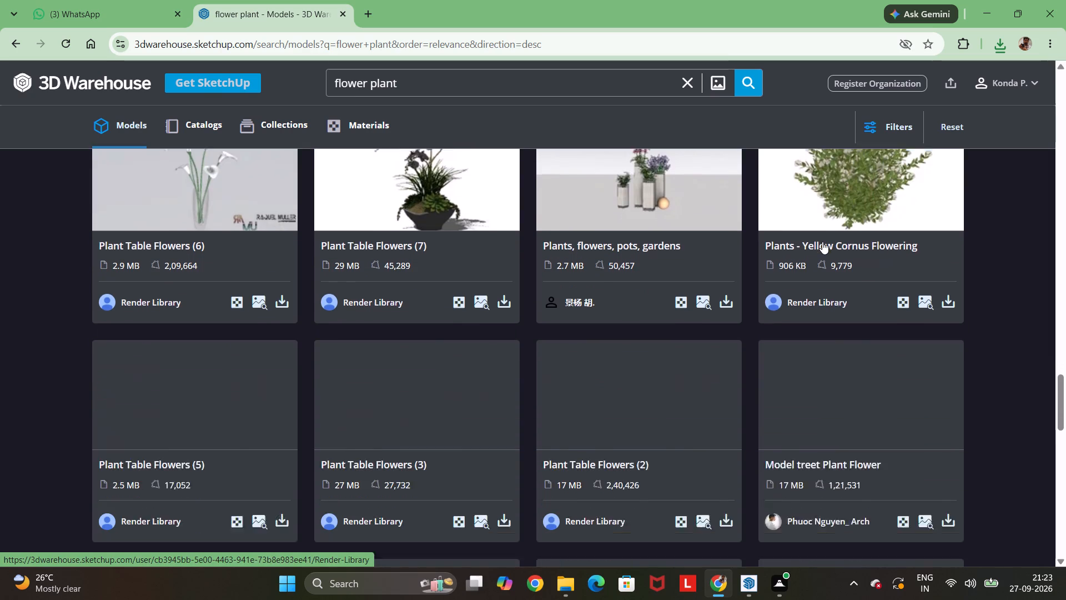
pyautogui.scroll(-4, 822, 241)
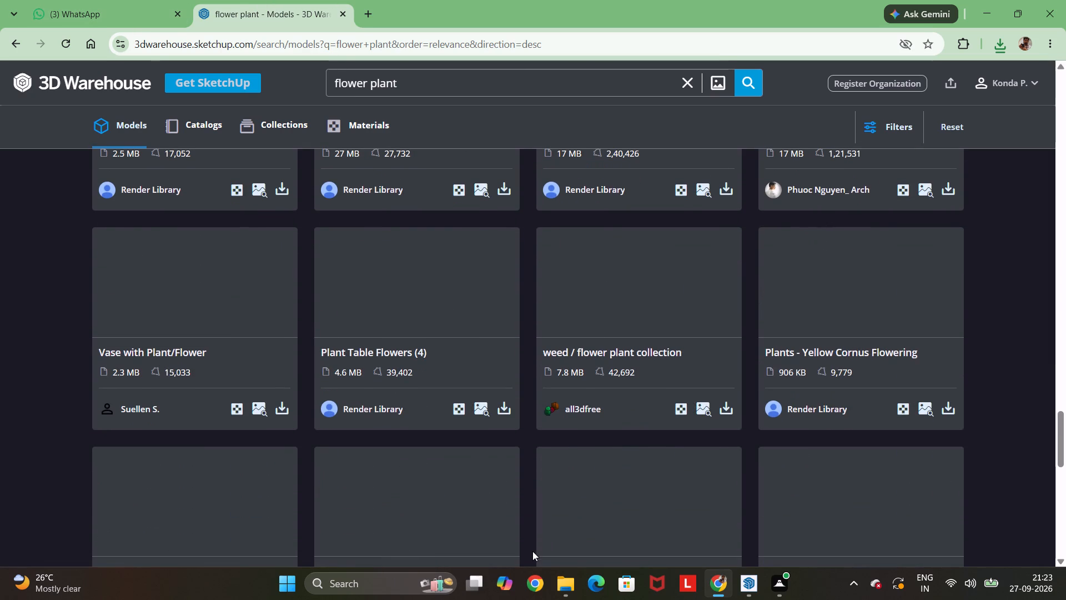
# Refresh the Downloads folder and open Flower+Plant.skp, Yellow_Flower.skp, Plante+floricole.skp and suspension+plantes.skp in SketchUp.
pyautogui.click(563, 588)
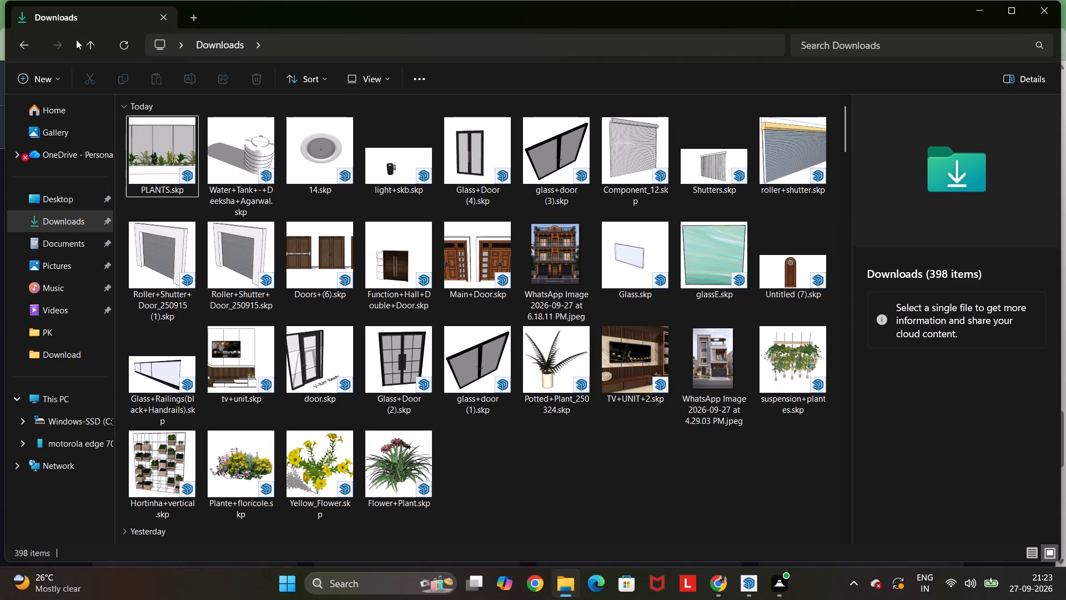
pyautogui.click(125, 49)
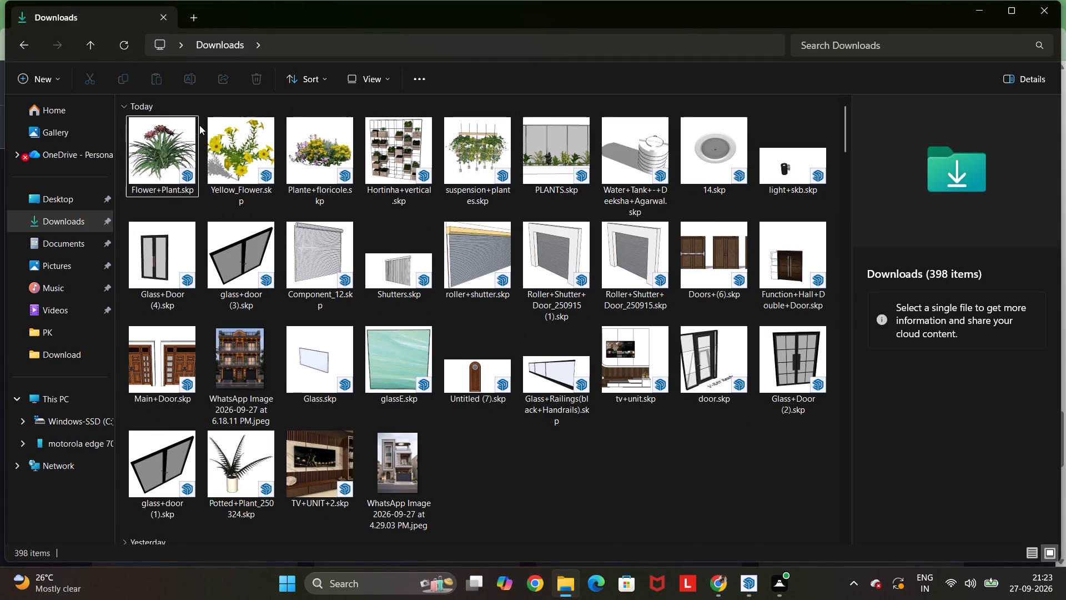
pyautogui.rightClick(153, 146)
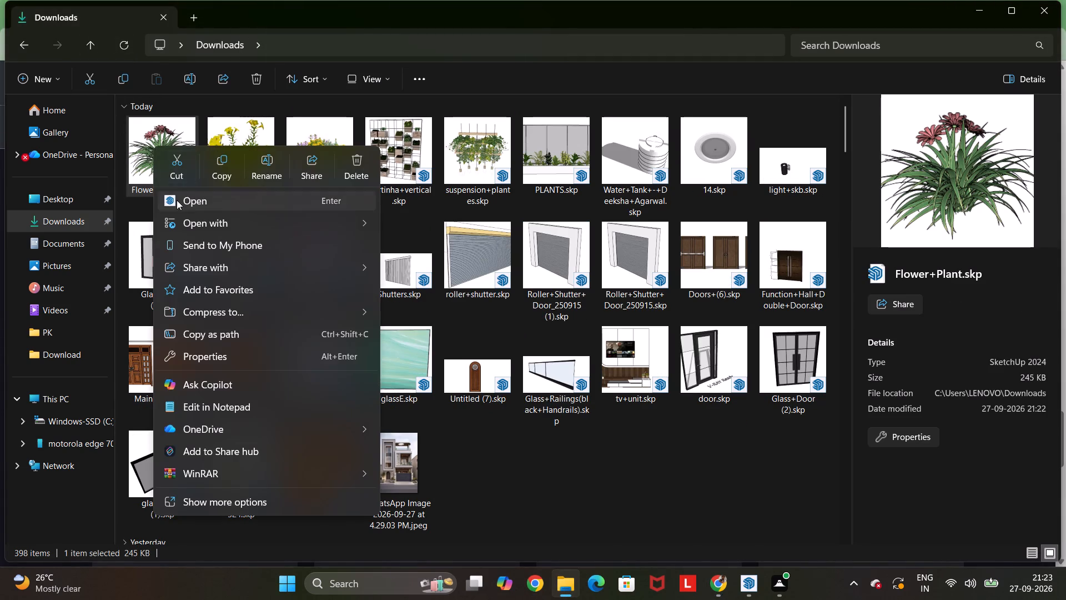
pyautogui.click(178, 200)
pyautogui.rightClick(232, 151)
pyautogui.click(289, 191)
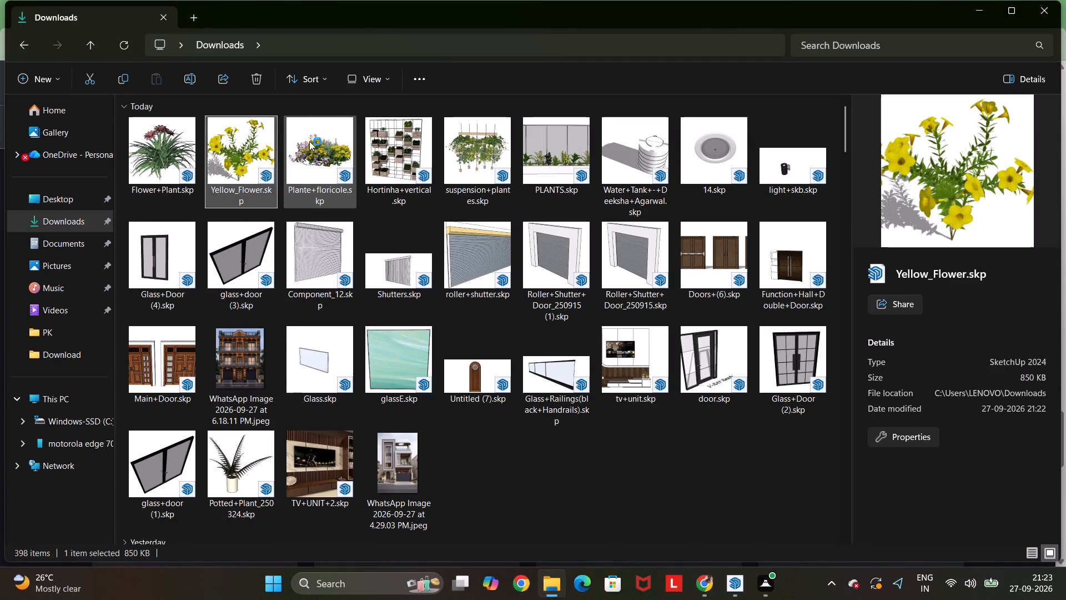
pyautogui.rightClick(309, 141)
pyautogui.click(343, 180)
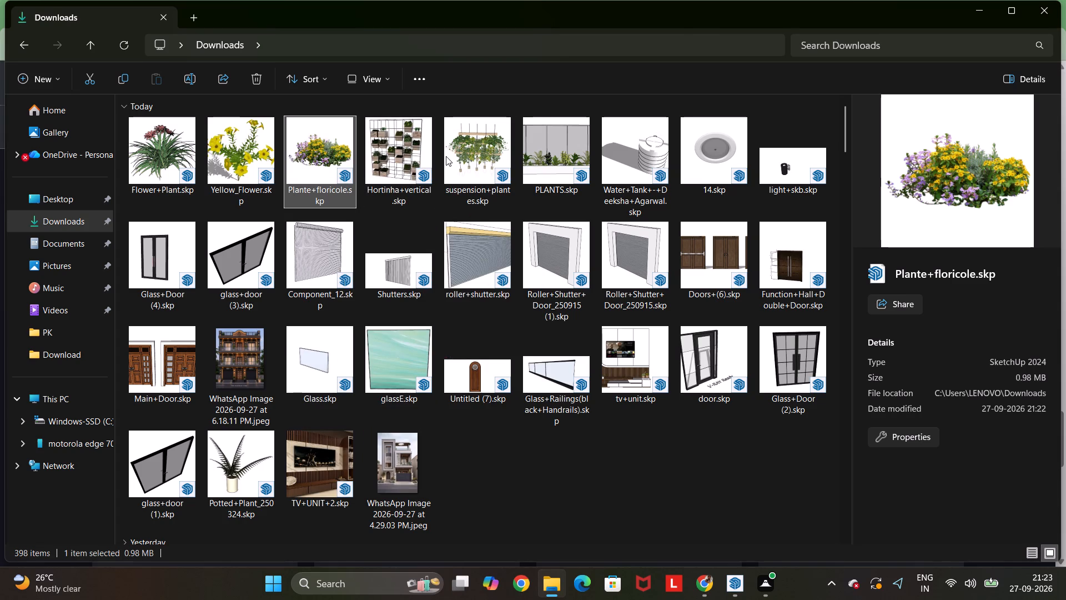
pyautogui.click(469, 154)
pyautogui.rightClick(468, 151)
pyautogui.click(513, 184)
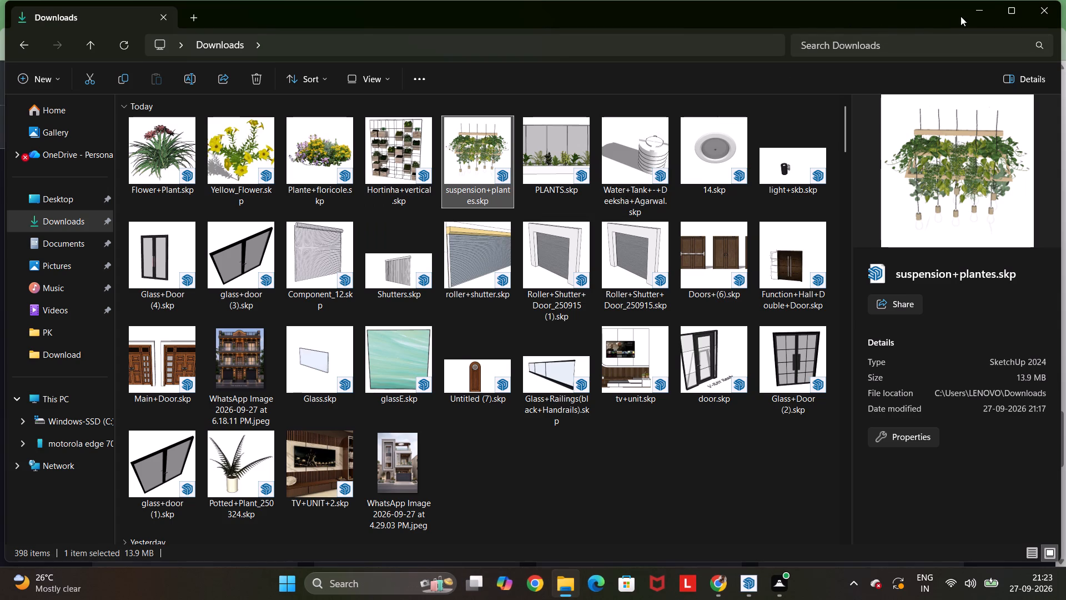
# Return to the 3D Warehouse flower plant results, look through the last ones and load more models.
pyautogui.click(994, 5)
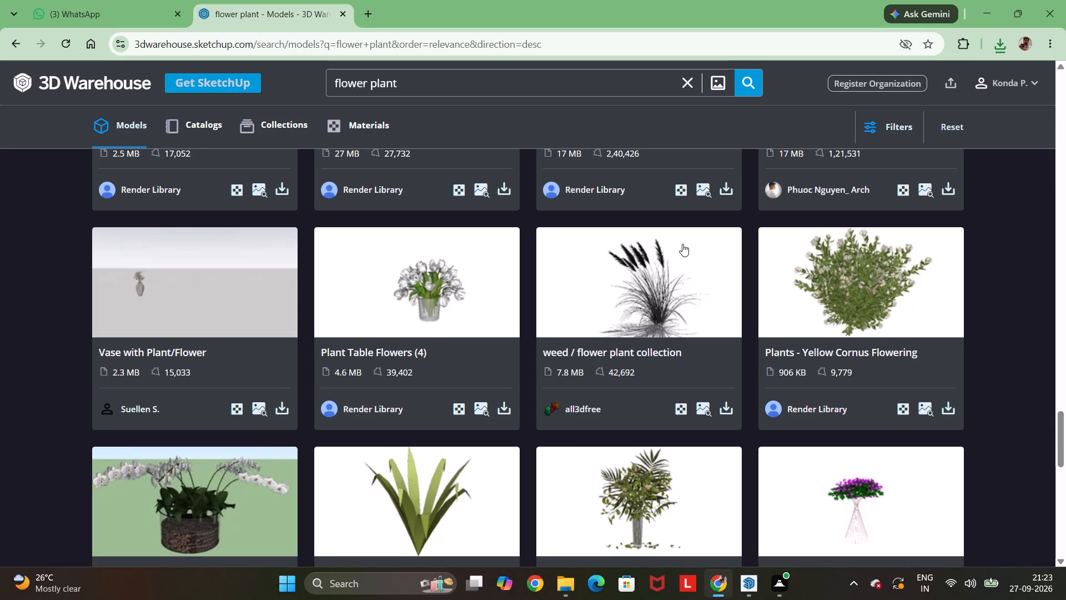
pyautogui.scroll(-6, 682, 242)
pyautogui.scroll(2, 679, 237)
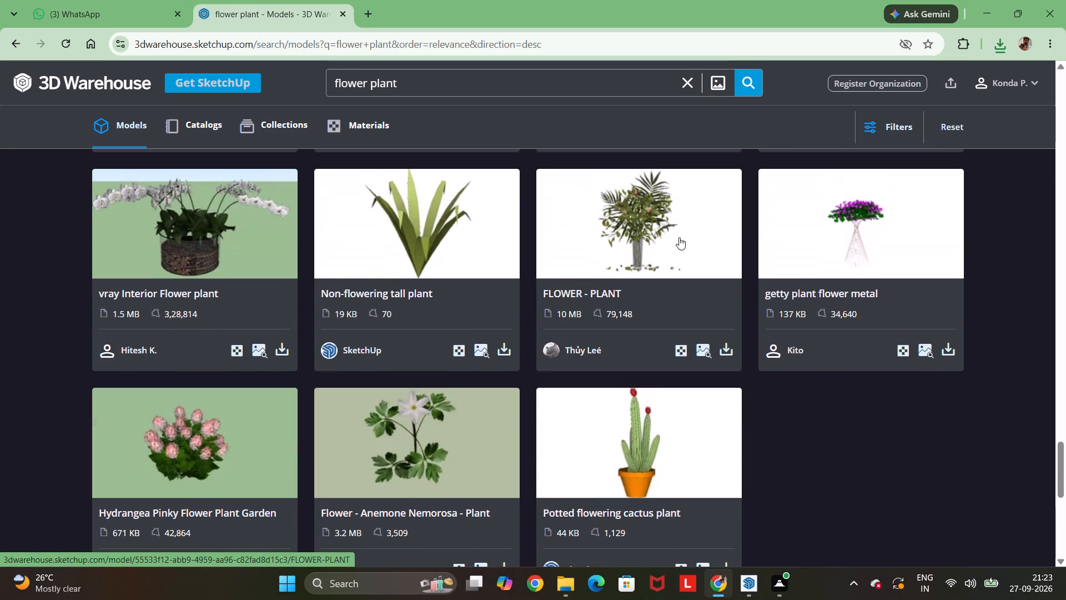
pyautogui.scroll(-2, 679, 237)
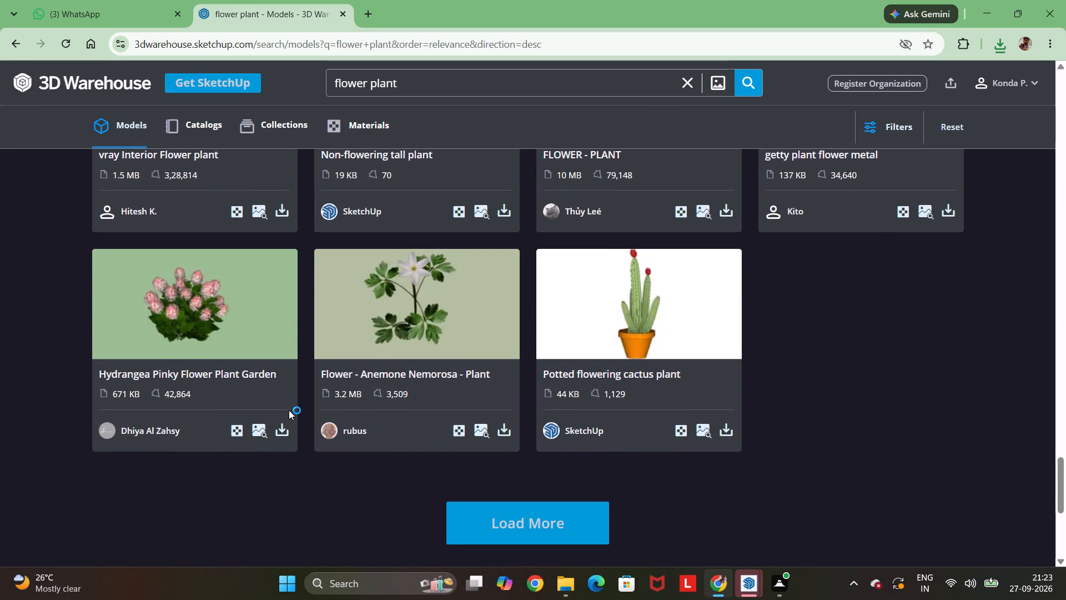
pyautogui.click(556, 529)
# Copy the entire pink flower plant from the opened Flower+Plant model.
pyautogui.click(740, 586)
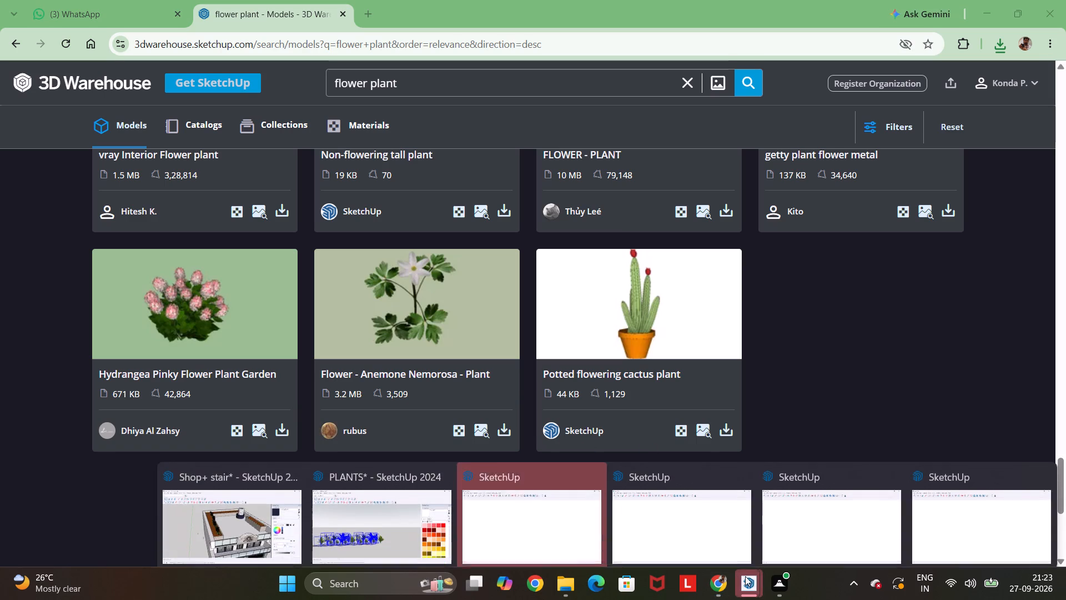
pyautogui.click(440, 469)
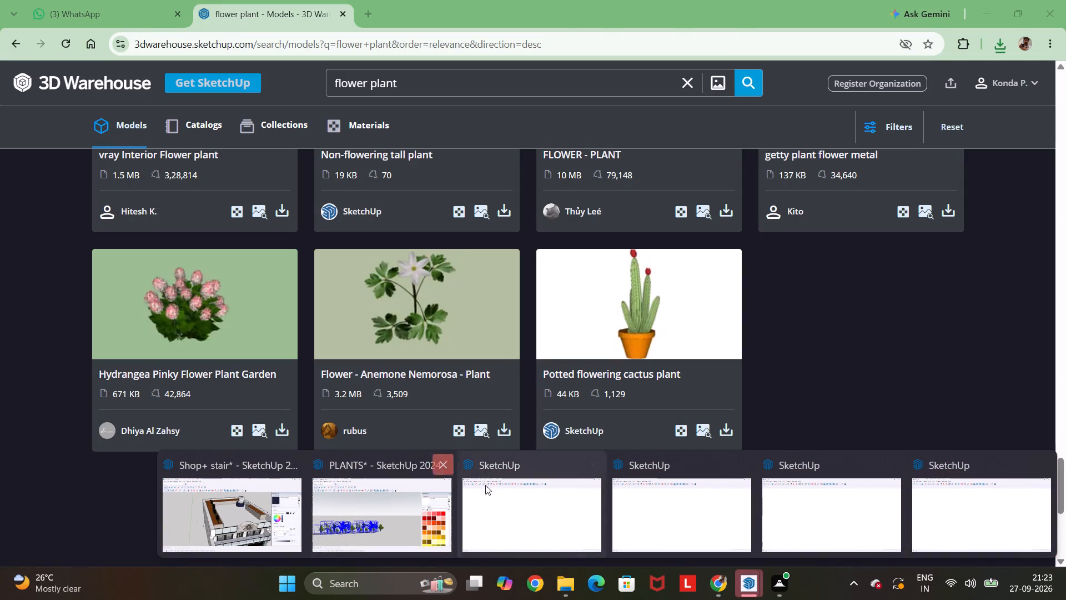
pyautogui.click(507, 511)
pyautogui.click(631, 291)
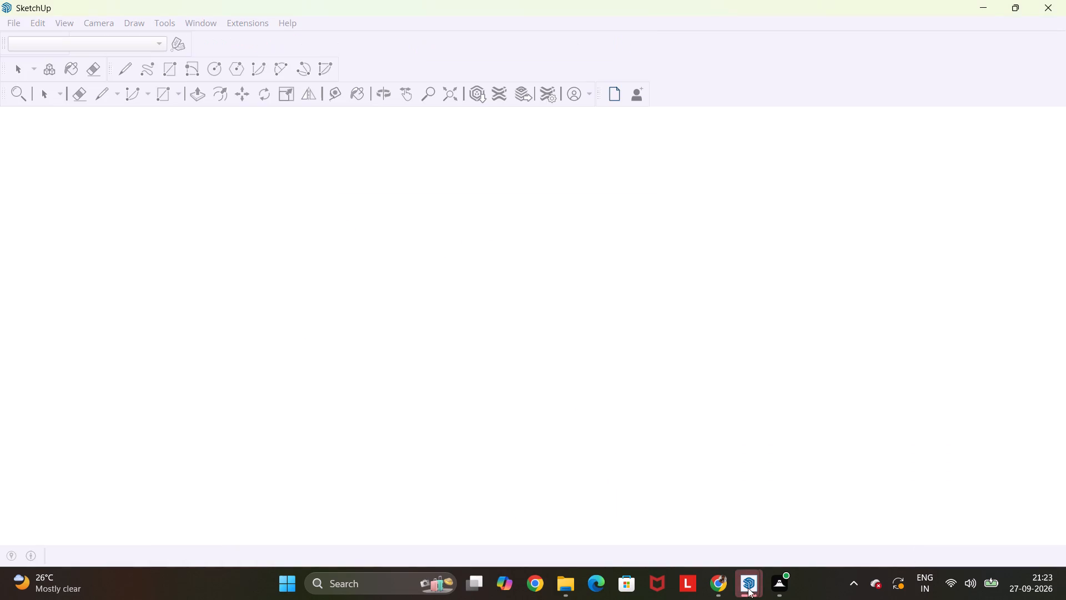
pyautogui.click(748, 588)
pyautogui.scroll(-6, 517, 341)
pyautogui.click(667, 312)
pyautogui.press('c')
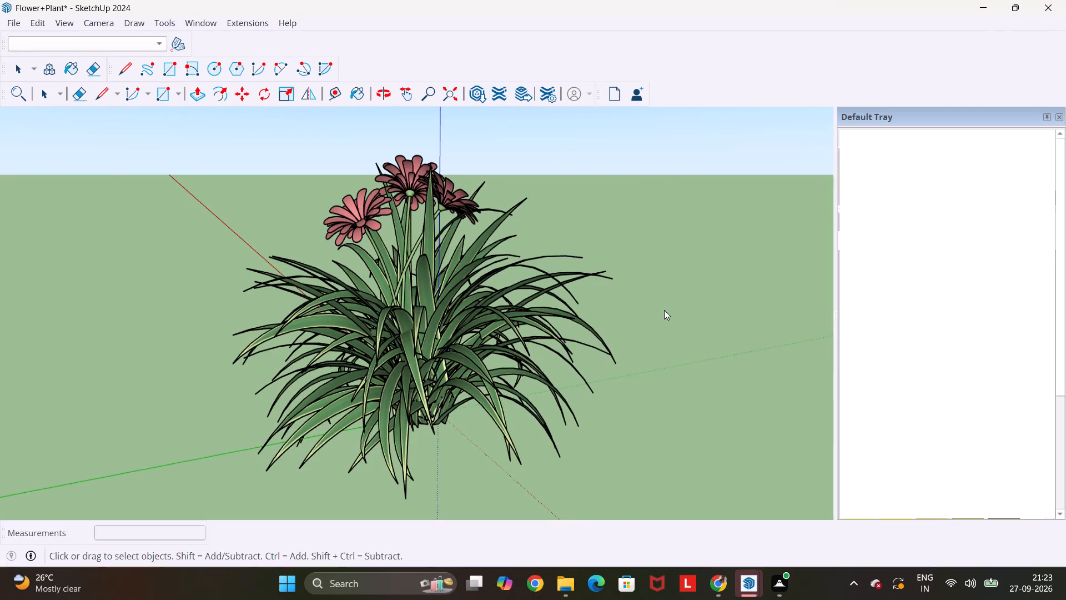
pyautogui.press('Escape')
pyautogui.press('space')
pyautogui.scroll(-6, 648, 274)
pyautogui.moveTo(669, 183); pyautogui.dragTo(356, 396)
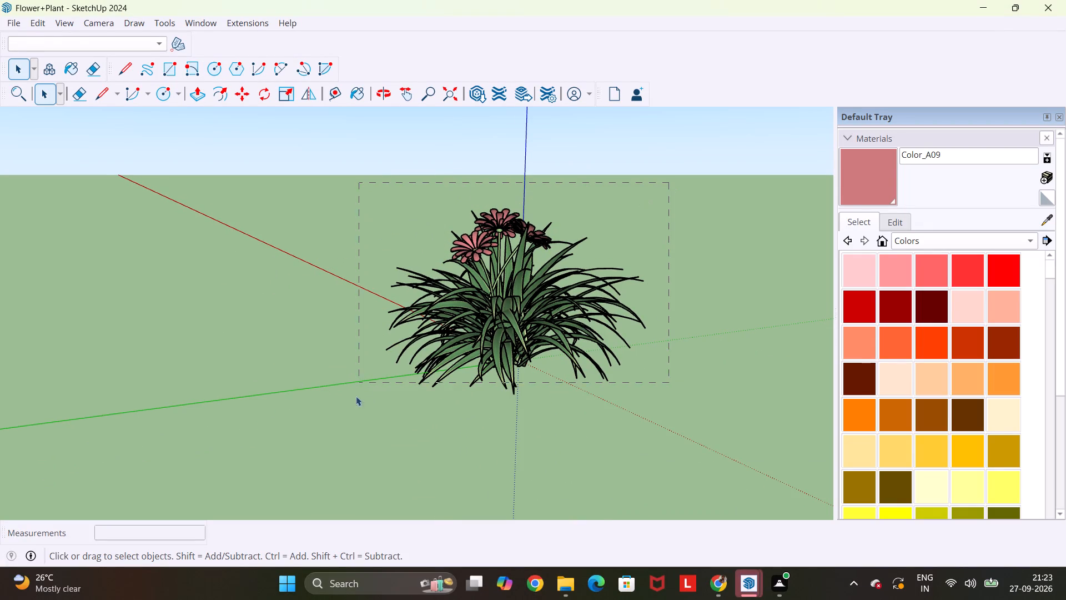
pyautogui.moveTo(356, 396); pyautogui.dragTo(348, 413)
pyautogui.hotkey('ctrl', 'c')
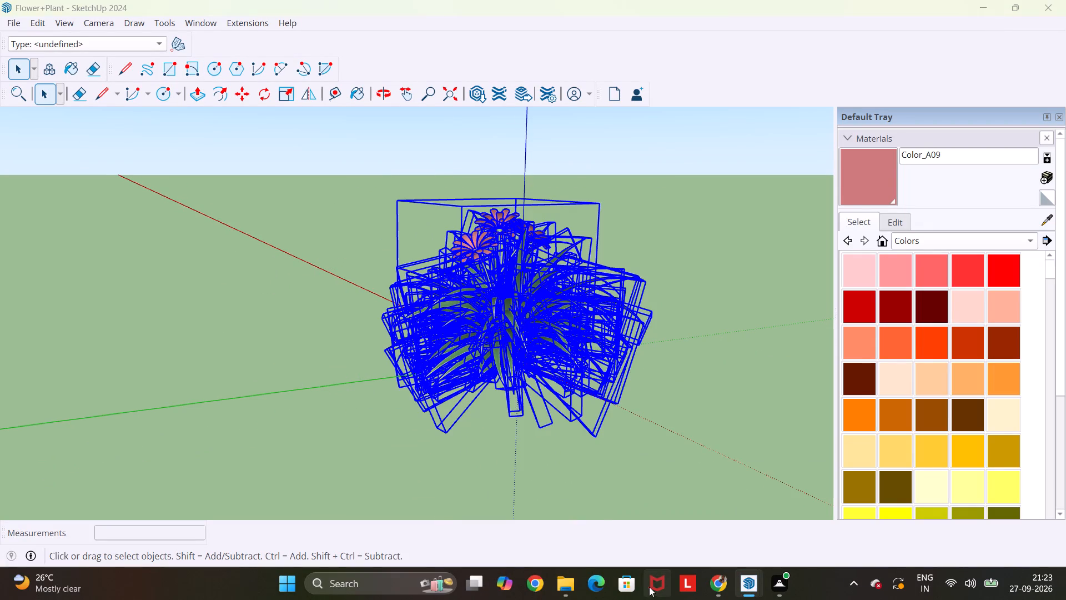
# Paste the flower plant into the Shop+ stair model, in the empty rear planter box near its corner with the planted box.
pyautogui.click(741, 582)
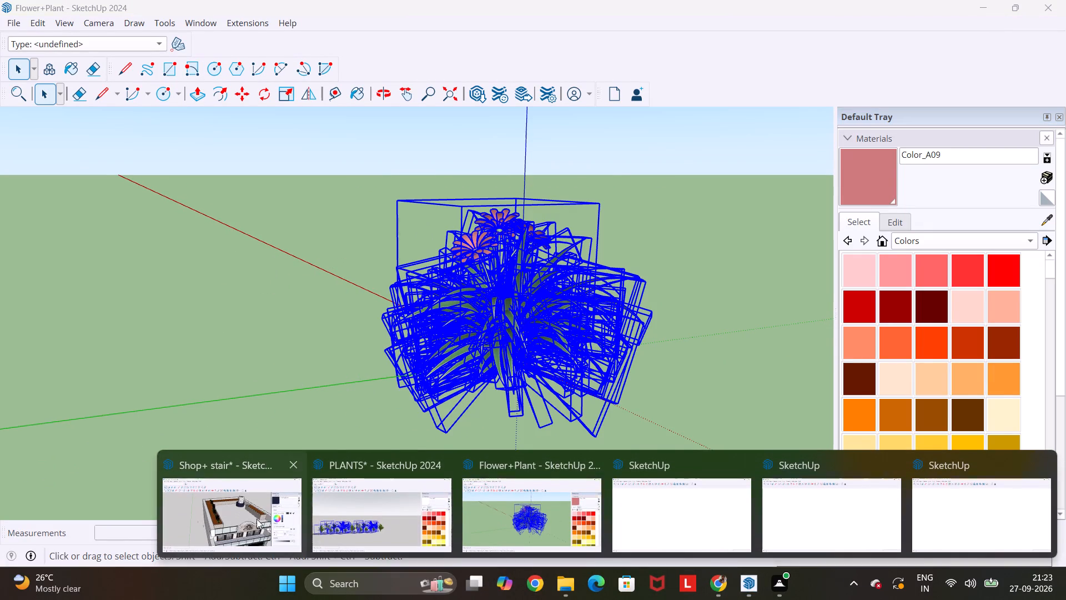
pyautogui.click(256, 519)
pyautogui.scroll(5, 462, 154)
pyautogui.scroll(4, 372, 161)
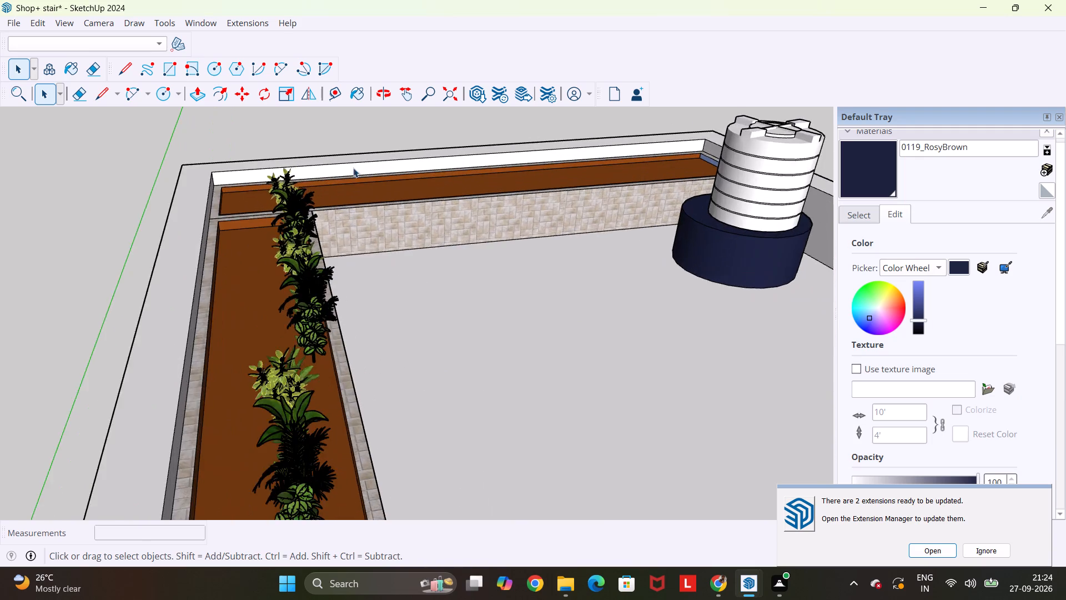
pyautogui.scroll(7, 353, 168)
pyautogui.hotkey('ctrl', 'v')
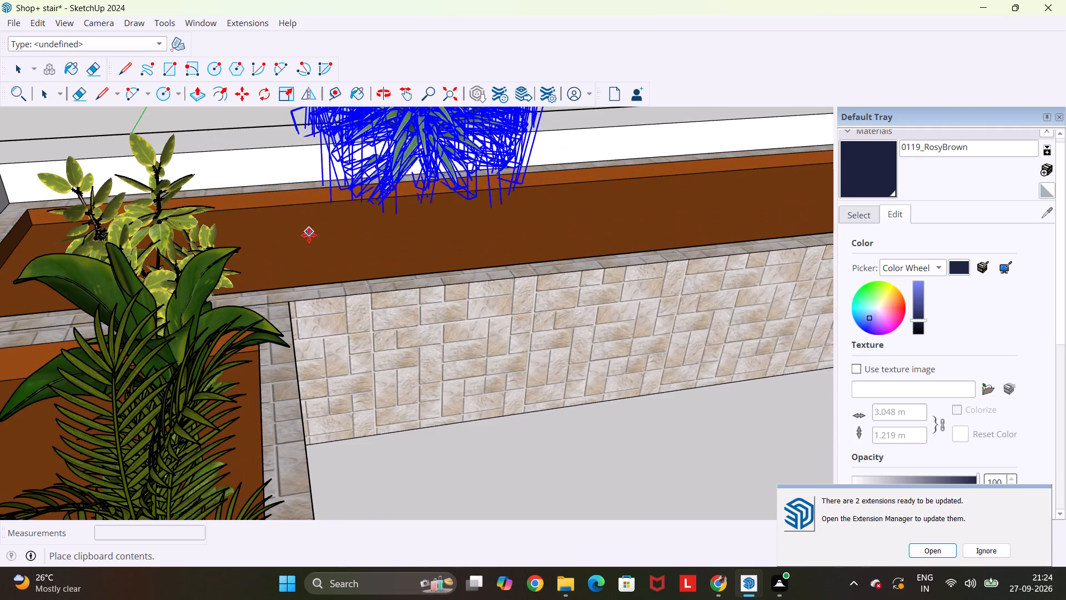
pyautogui.scroll(3, 250, 286)
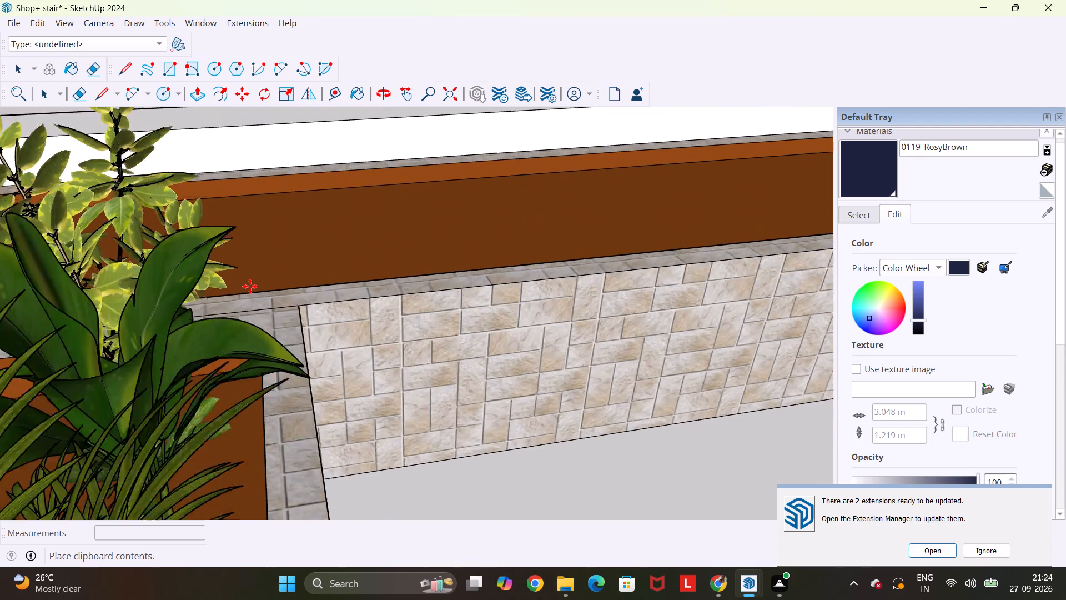
pyautogui.scroll(2, 250, 286)
pyautogui.click(229, 298)
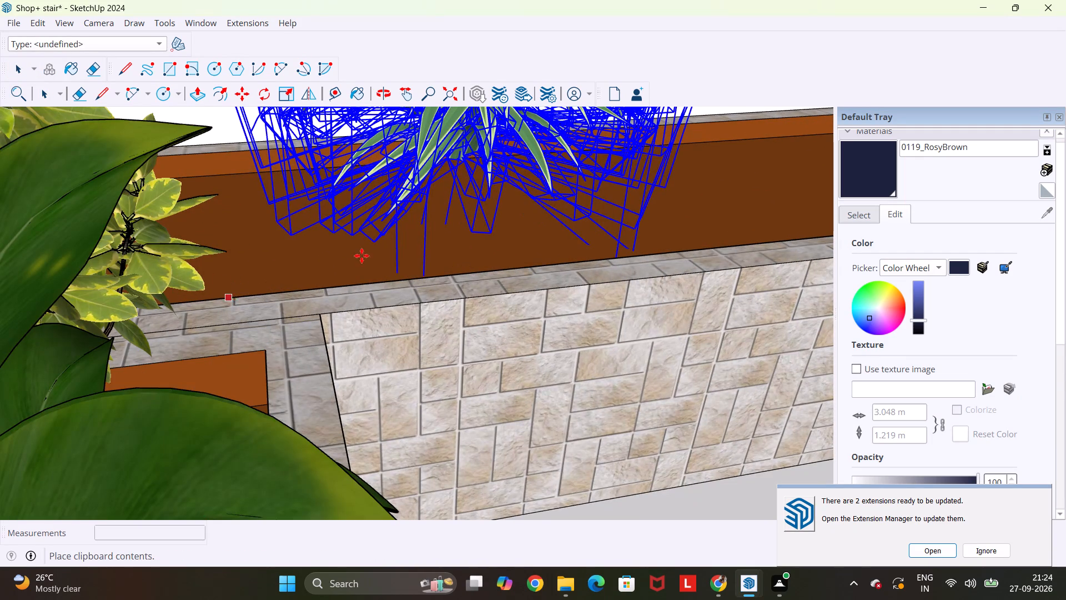
pyautogui.scroll(-5, 441, 229)
pyautogui.press('Escape')
pyautogui.press('space')
# Paste three more flower plants spaced along the rear planter box towards the water tank.
pyautogui.moveTo(492, 258); pyautogui.dragTo(824, 274, button='middle')
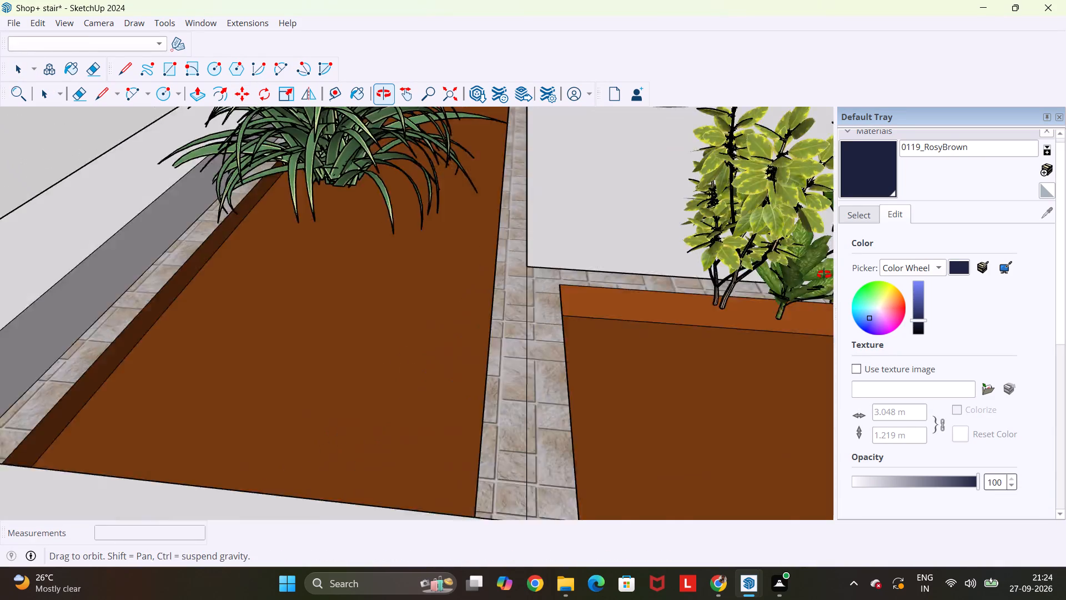
pyautogui.moveTo(824, 274); pyautogui.dragTo(1018, 234, button='middle')
pyautogui.moveTo(569, 168); pyautogui.dragTo(31, 256, button='middle')
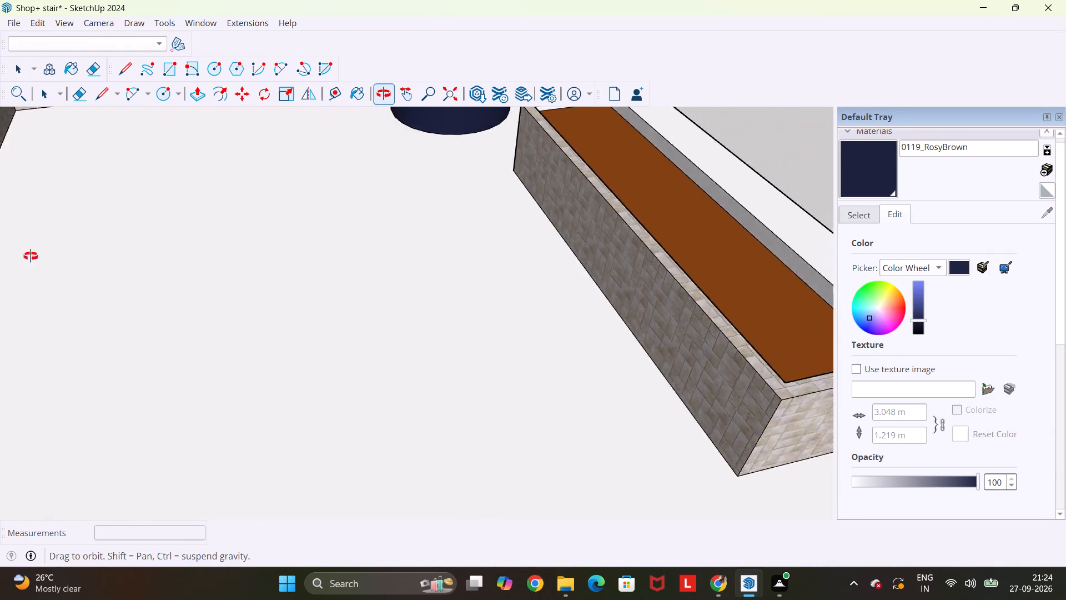
pyautogui.moveTo(31, 256); pyautogui.dragTo(0, 245, button='middle')
pyautogui.scroll(-8, 0, 242)
pyautogui.click(444, 91)
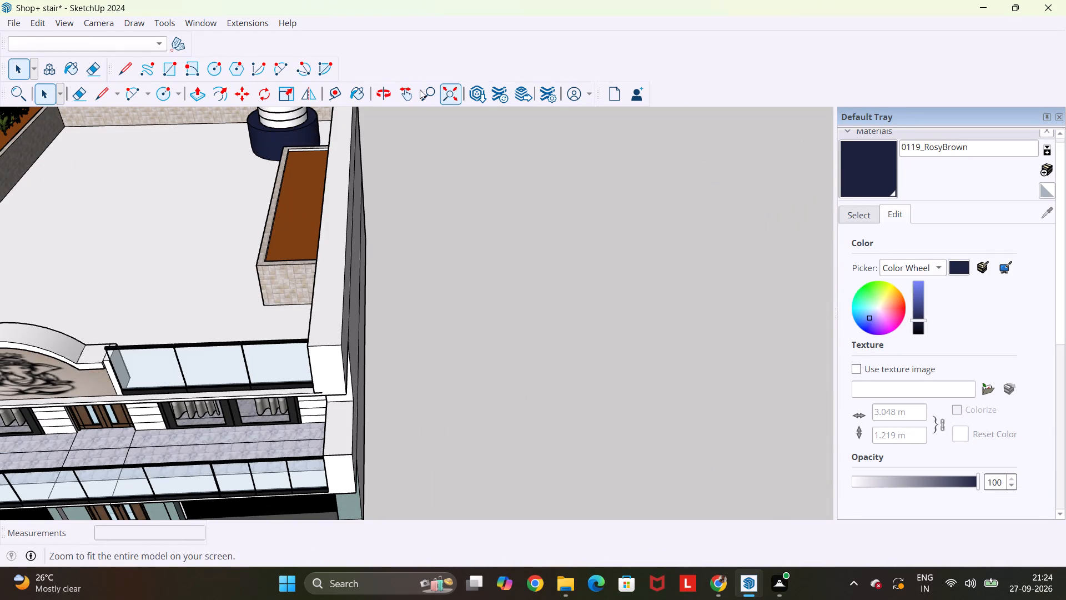
pyautogui.scroll(11, 351, 136)
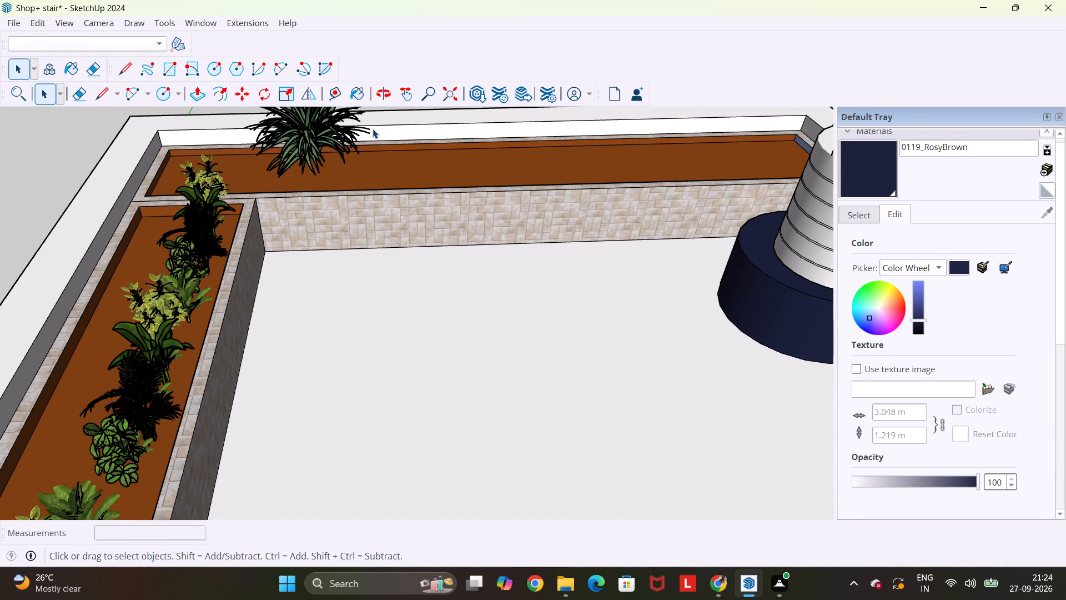
pyautogui.hotkey('ctrl', 'v')
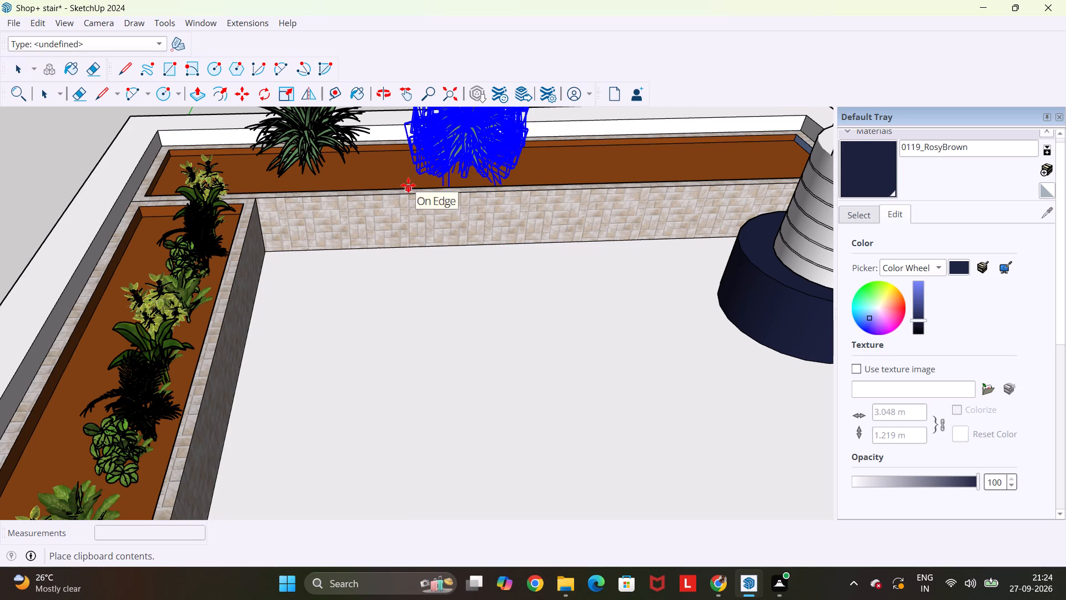
pyautogui.click(408, 185)
pyautogui.hotkey('ctrl', 'v')
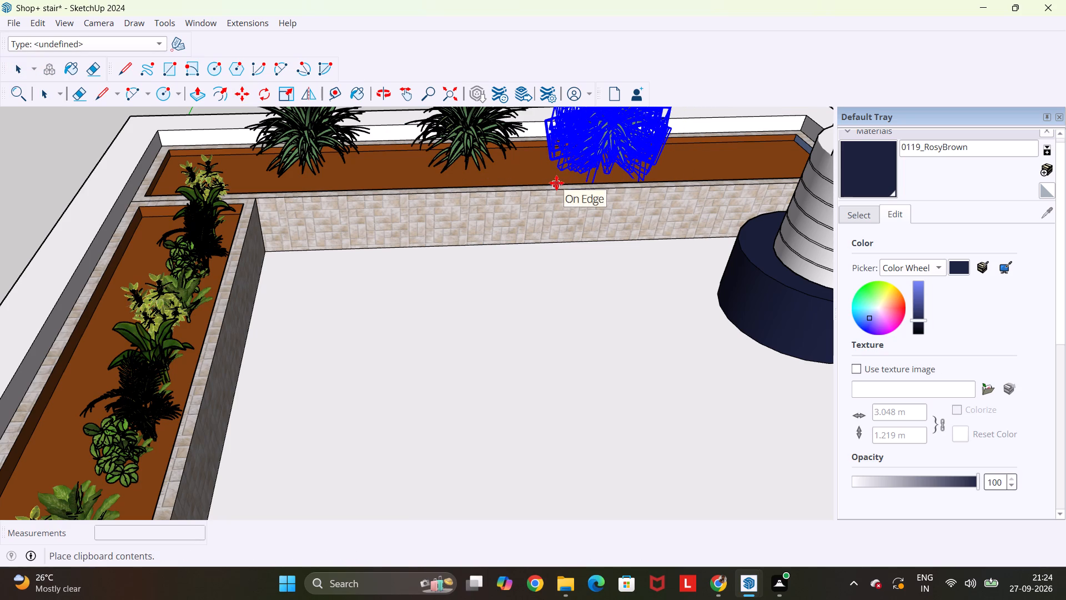
pyautogui.click(556, 183)
pyautogui.hotkey('ctrl', 'v')
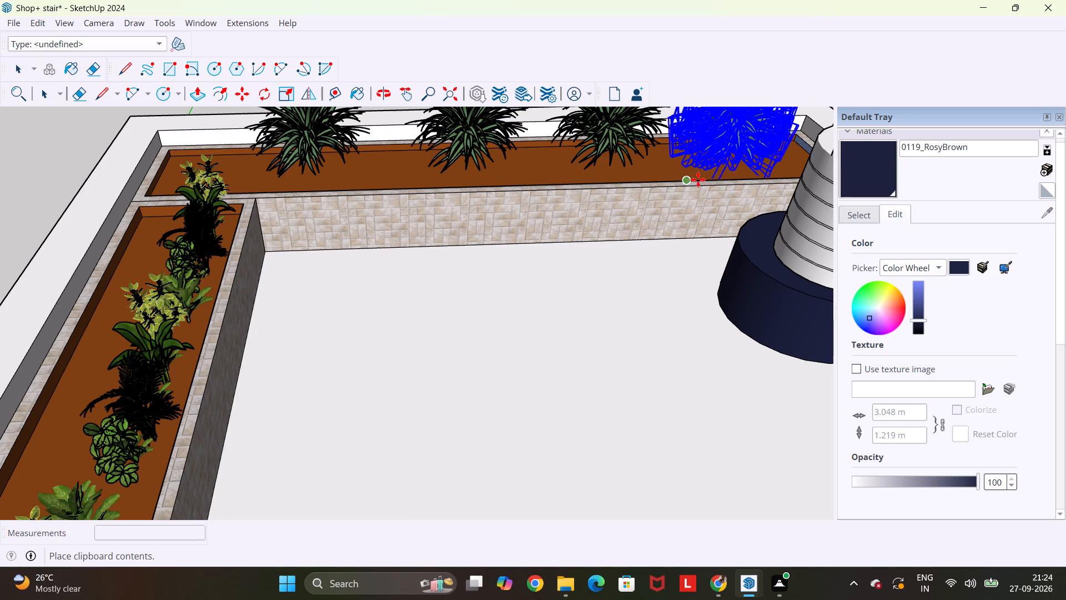
pyautogui.click(698, 179)
pyautogui.press('Escape')
pyautogui.press('space')
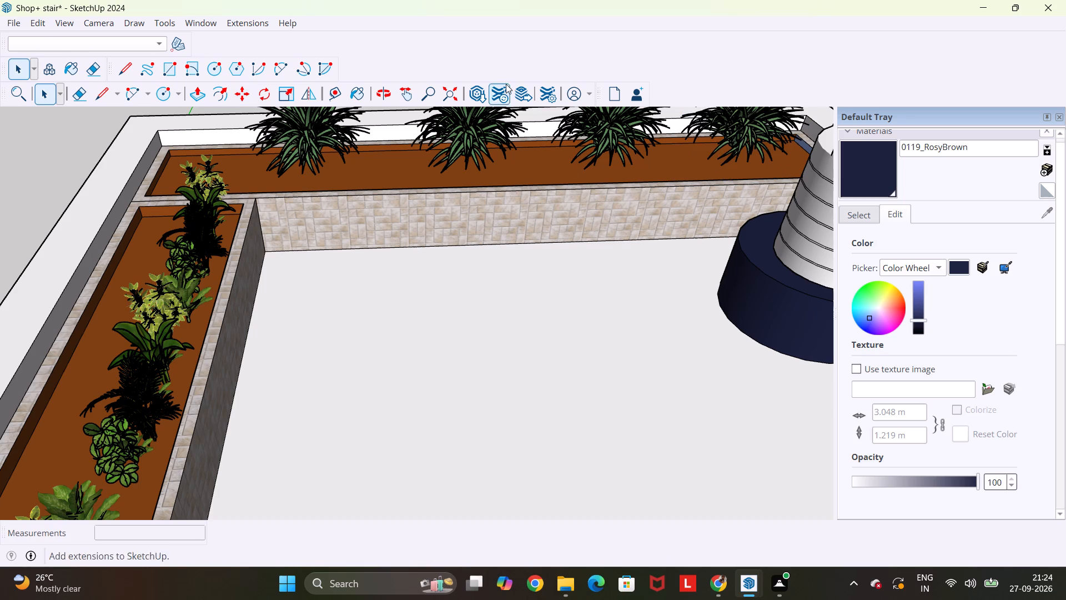
# Paste four more flower plants in the rear planter box, one at its corner end and three in the gaps between plants.
pyautogui.moveTo(481, 145); pyautogui.dragTo(486, 126, button='middle')
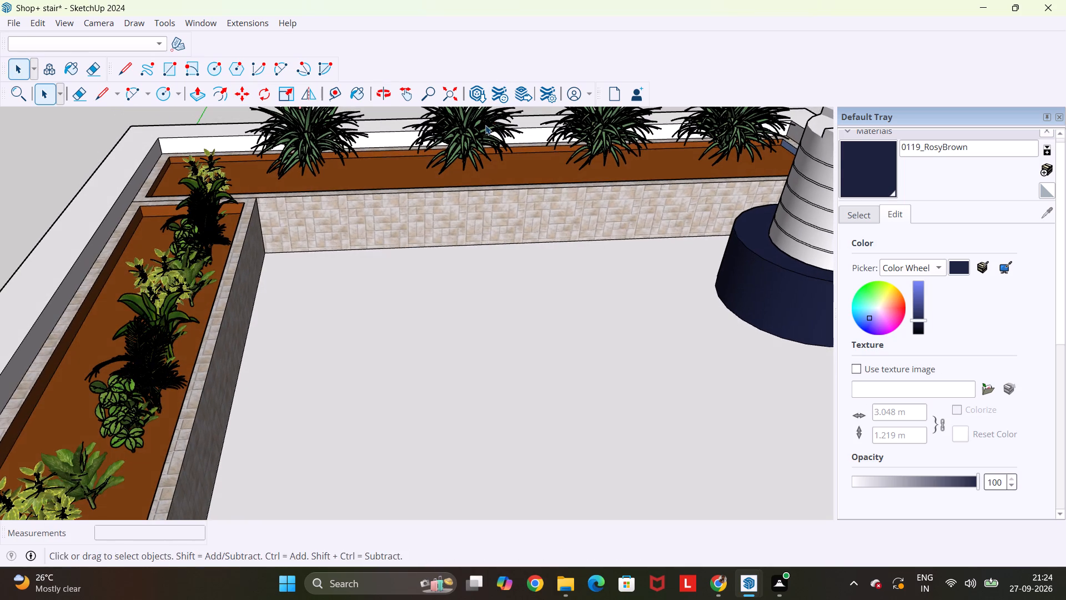
pyautogui.keyDown('shift'); pyautogui.moveTo(485, 125); pyautogui.dragTo(457, 210, button='middle'); pyautogui.keyUp('shift')
pyautogui.scroll(3, 452, 208)
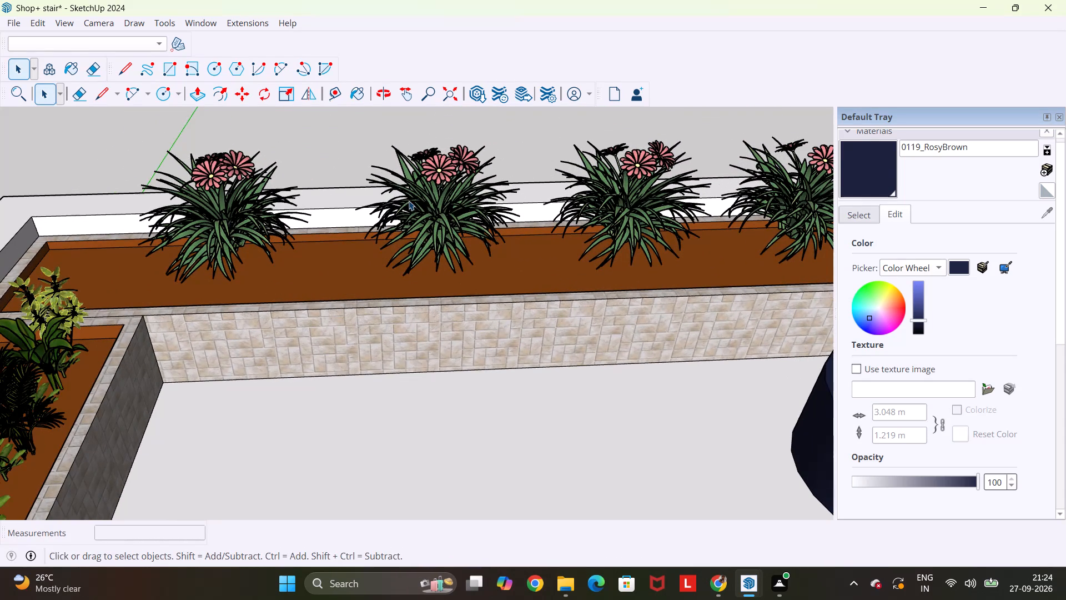
pyautogui.hotkey('ctrl', 'v')
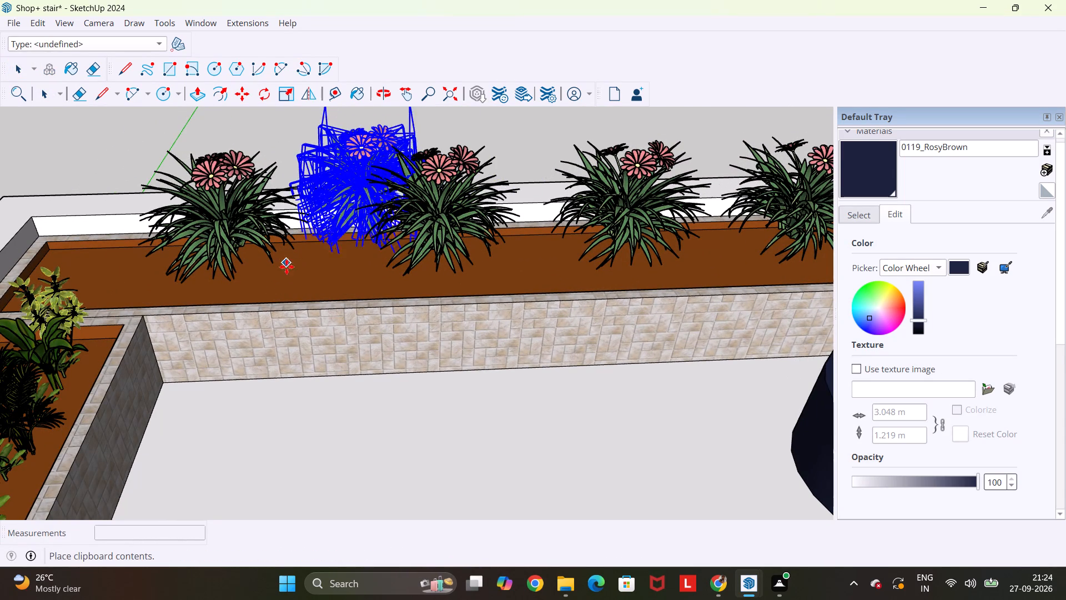
pyautogui.click(252, 312)
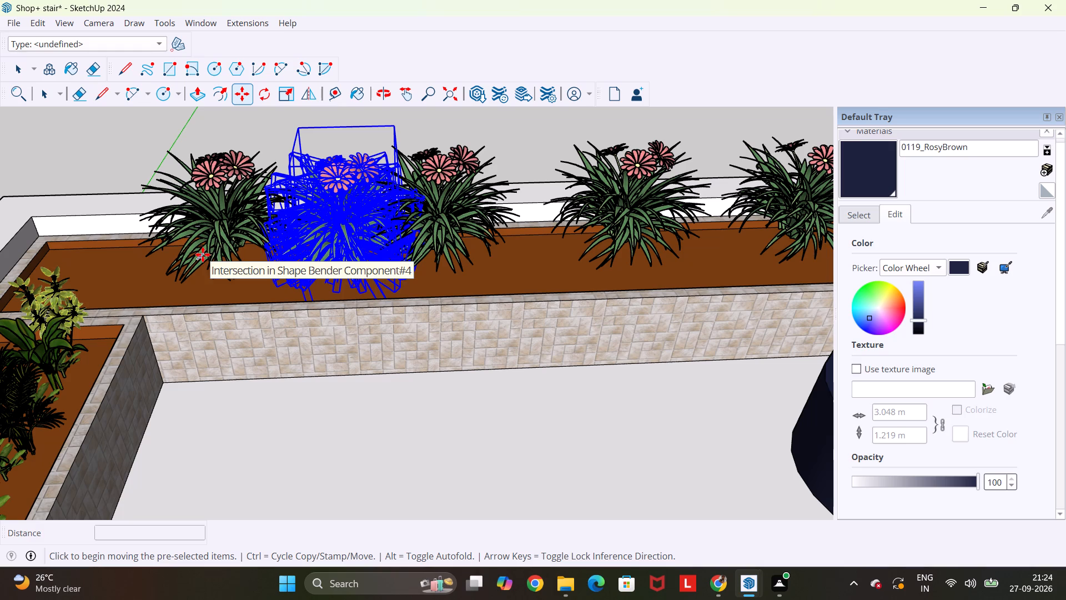
pyautogui.hotkey('ctrl', 'v')
pyautogui.click(0, 311)
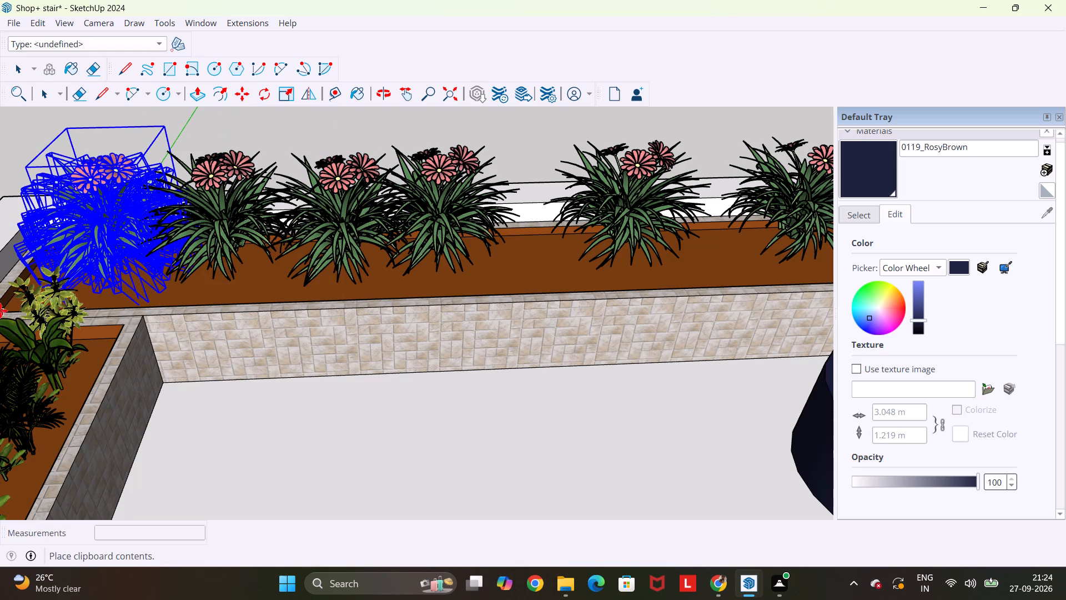
pyautogui.scroll(-4, 137, 286)
pyautogui.scroll(-4, 192, 272)
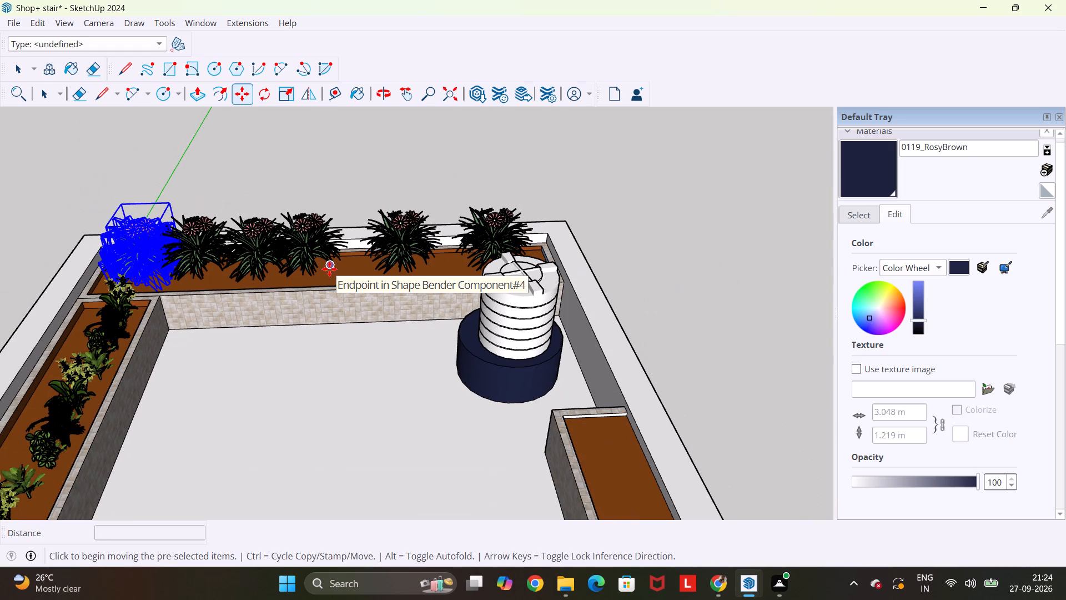
pyautogui.hotkey('ctrl', 'v')
pyautogui.click(318, 286)
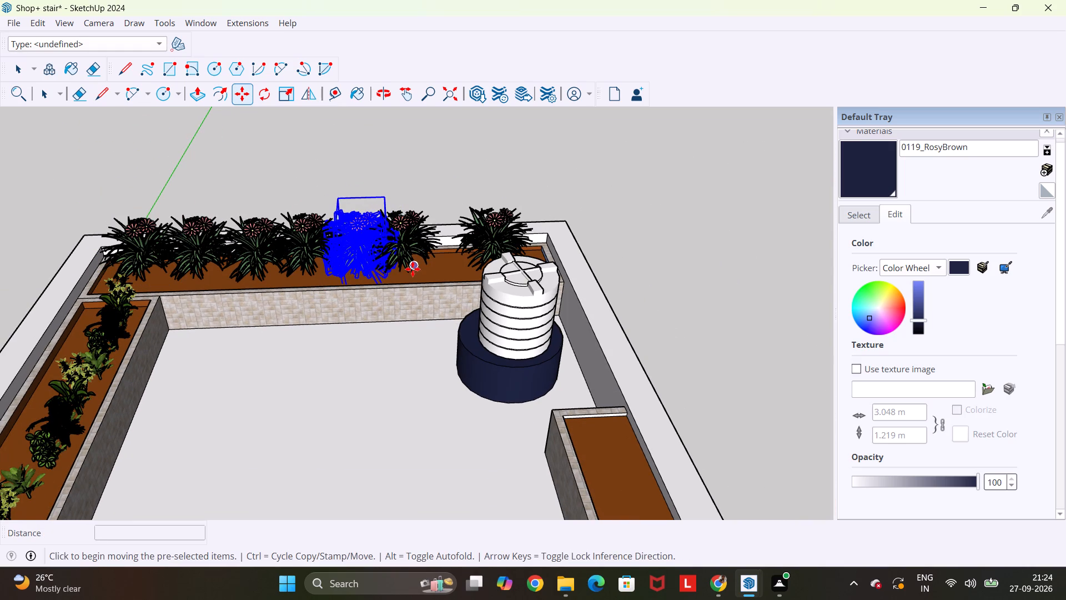
pyautogui.hotkey('ctrl', 'v')
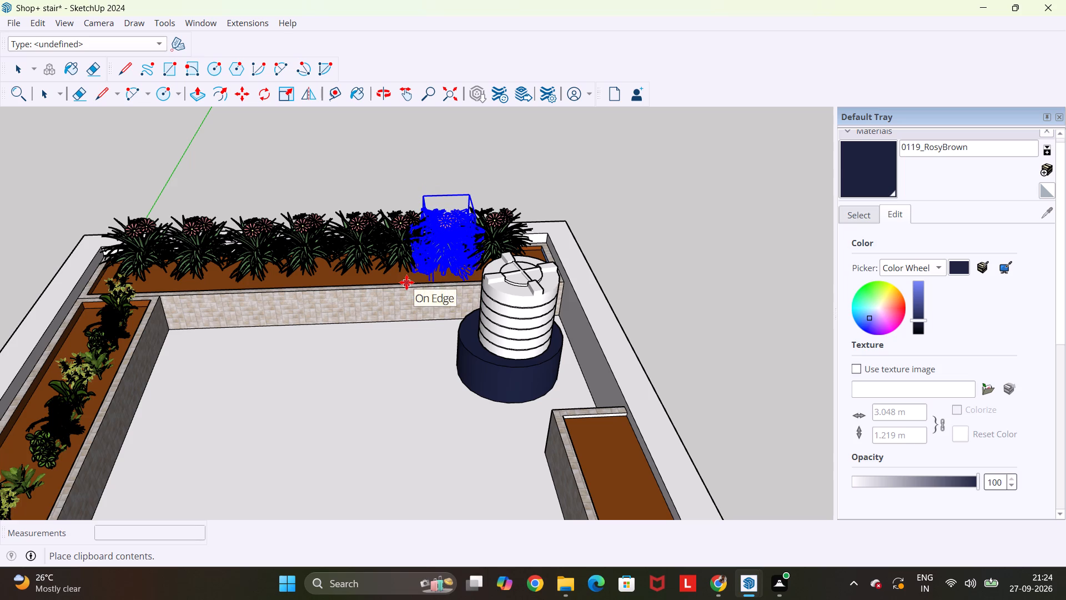
pyautogui.click(406, 282)
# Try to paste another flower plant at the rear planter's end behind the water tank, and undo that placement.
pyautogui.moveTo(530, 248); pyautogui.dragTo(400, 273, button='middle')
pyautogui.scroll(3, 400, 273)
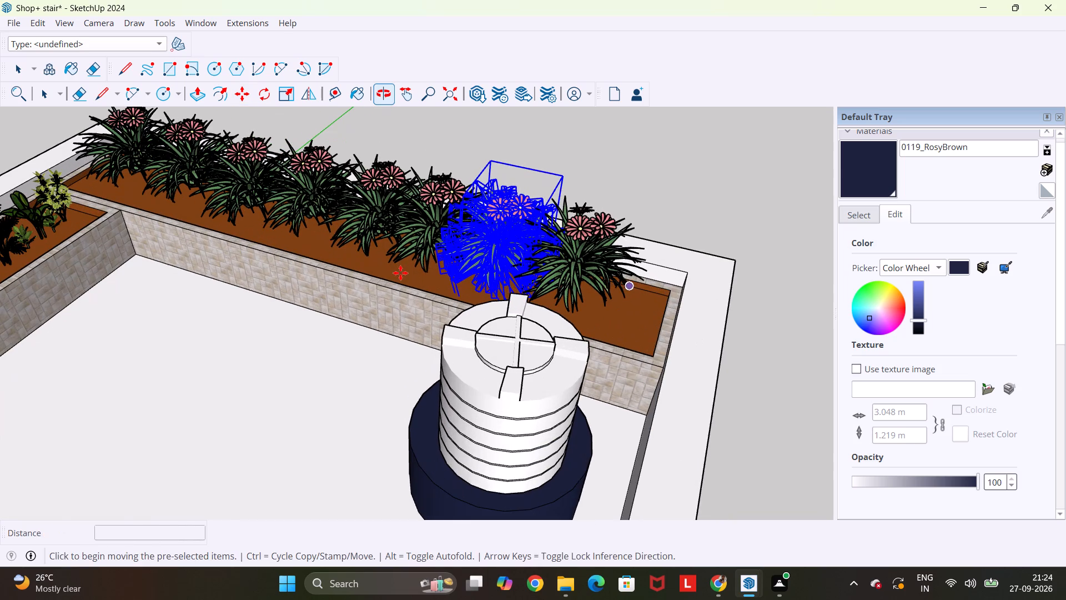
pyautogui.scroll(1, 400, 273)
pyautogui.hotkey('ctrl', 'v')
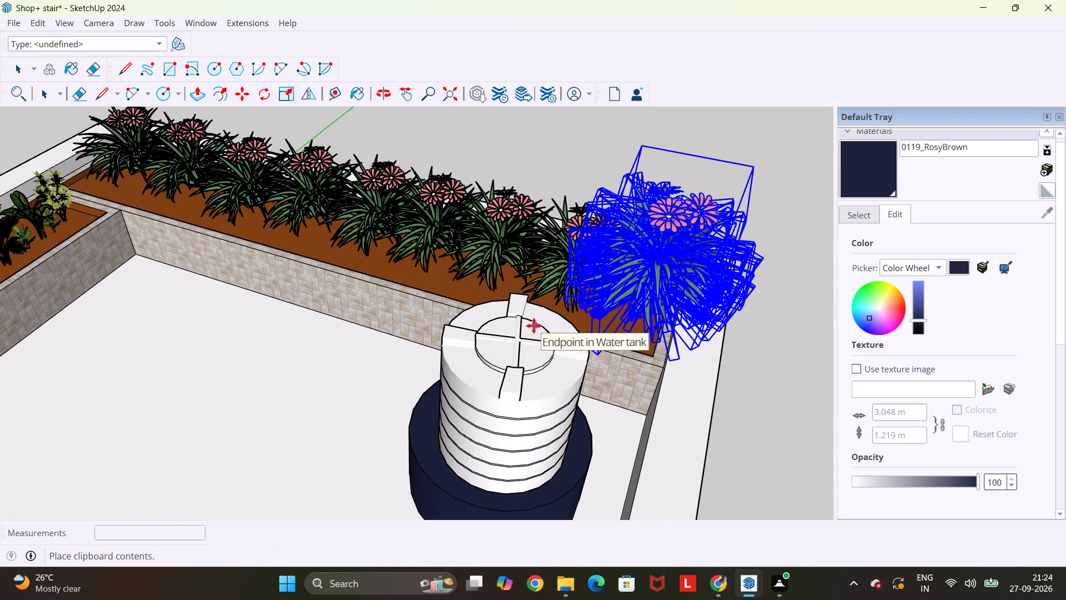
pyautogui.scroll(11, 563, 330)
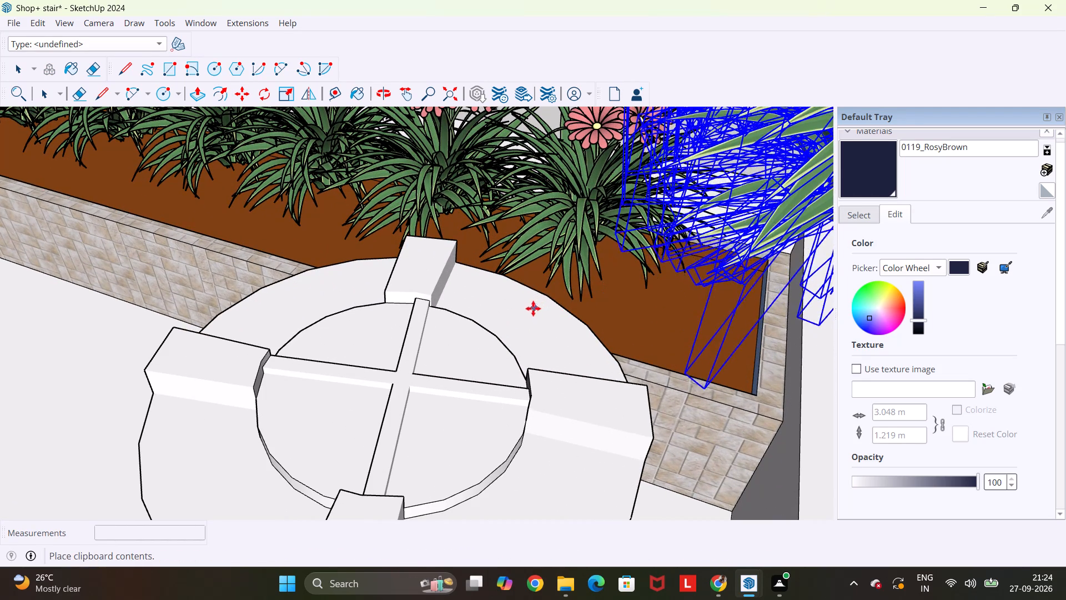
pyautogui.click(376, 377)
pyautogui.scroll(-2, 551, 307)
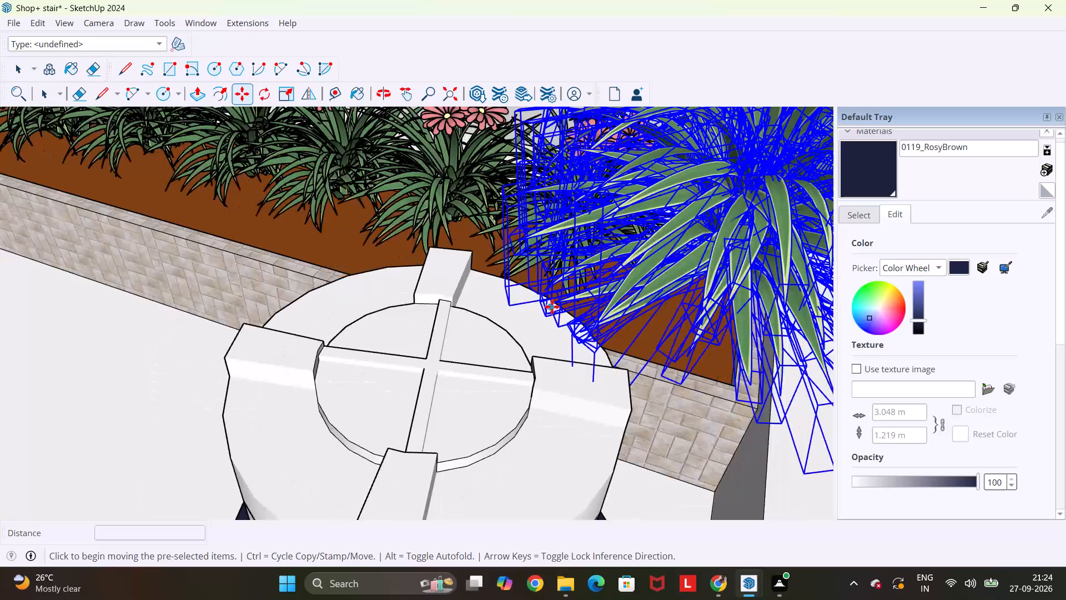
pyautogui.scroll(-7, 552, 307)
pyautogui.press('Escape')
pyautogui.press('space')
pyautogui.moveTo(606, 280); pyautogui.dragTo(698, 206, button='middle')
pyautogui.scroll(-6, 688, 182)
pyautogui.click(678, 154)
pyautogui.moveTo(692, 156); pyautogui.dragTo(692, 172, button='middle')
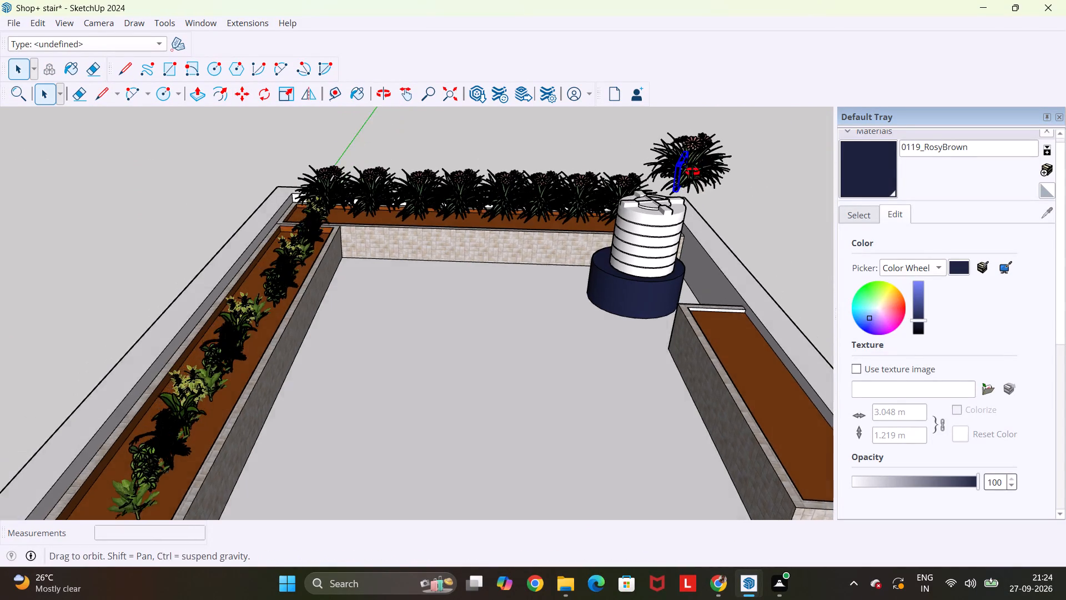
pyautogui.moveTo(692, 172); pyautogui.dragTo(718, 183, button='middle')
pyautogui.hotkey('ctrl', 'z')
# Paste one more flower plant into the bare end of the rear planter box, behind the water tank.
pyautogui.moveTo(685, 167); pyautogui.dragTo(524, 193, button='middle')
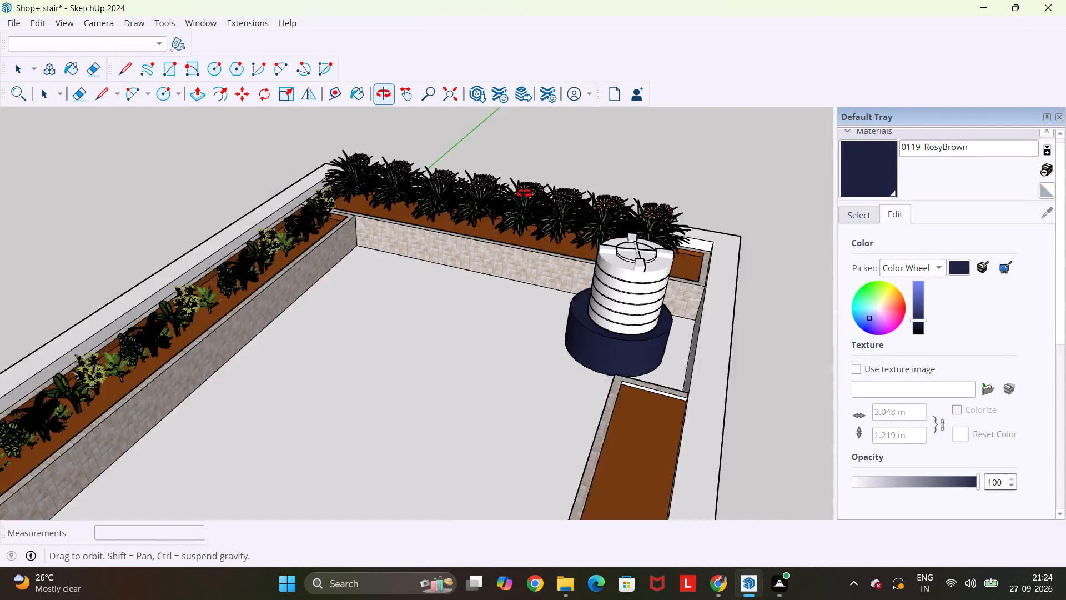
pyautogui.moveTo(524, 193); pyautogui.dragTo(430, 205, button='middle')
pyautogui.scroll(13, 677, 342)
pyautogui.moveTo(627, 392); pyautogui.dragTo(658, 428, button='middle')
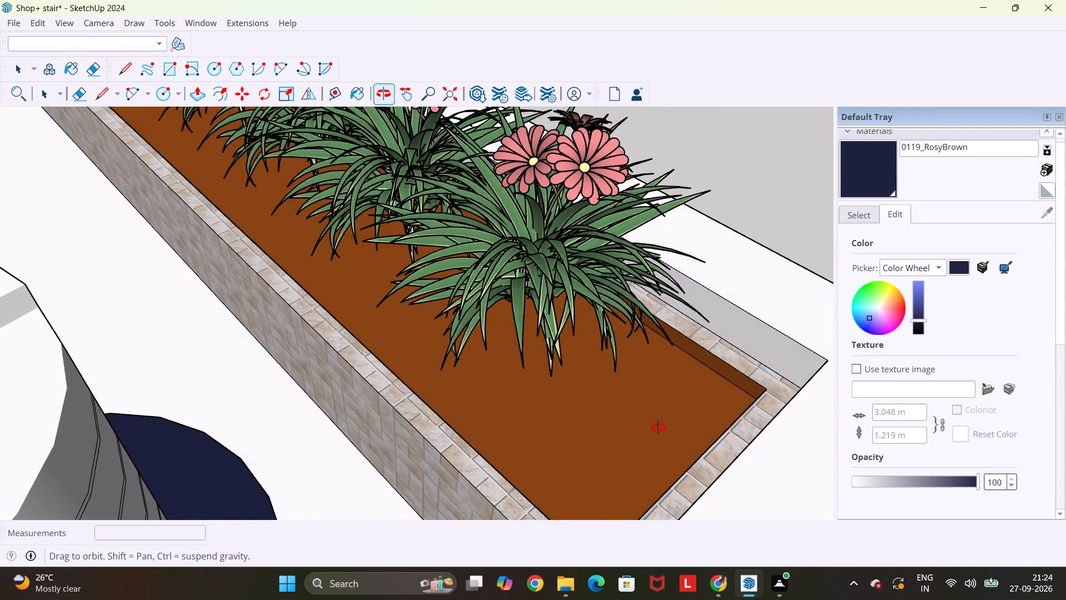
pyautogui.moveTo(658, 428); pyautogui.dragTo(682, 420, button='middle')
pyautogui.hotkey('ctrl', 'v')
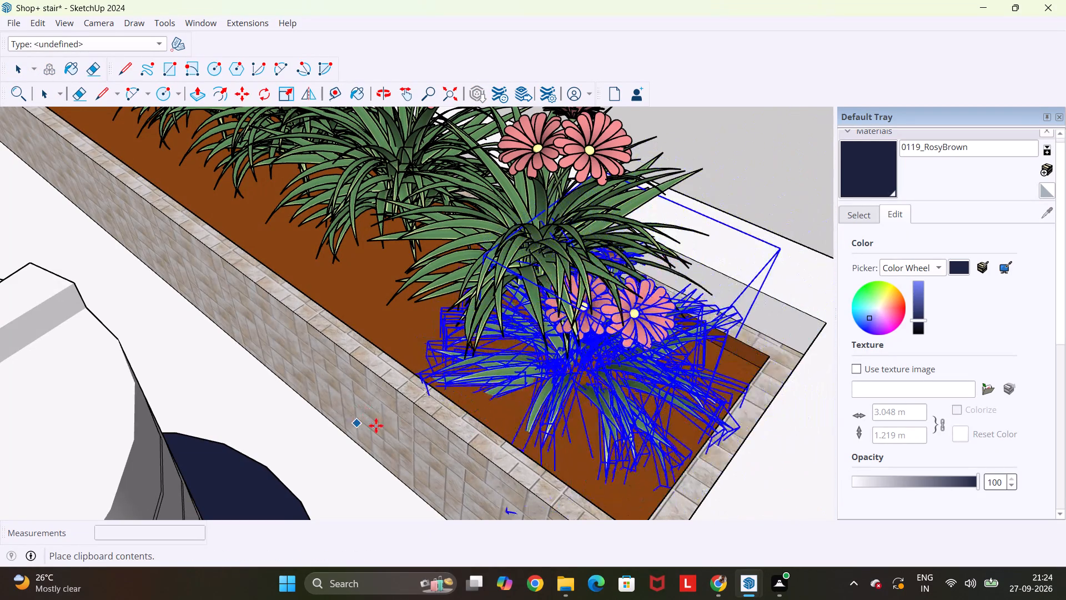
pyautogui.click(379, 403)
pyautogui.scroll(-9, 447, 381)
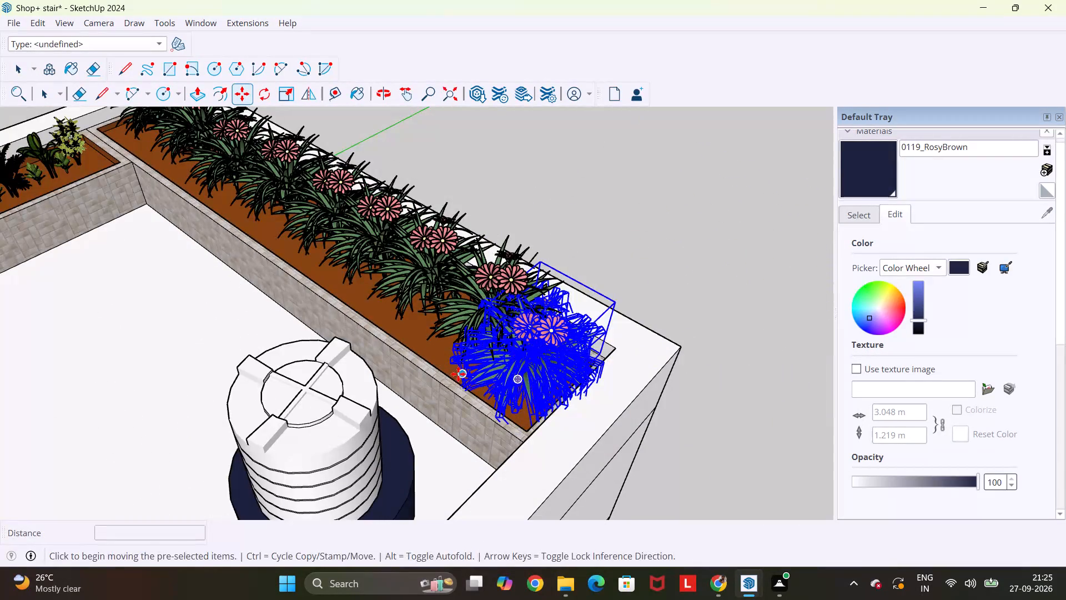
pyautogui.press('Escape')
pyautogui.moveTo(456, 377); pyautogui.dragTo(748, 273, button='middle')
pyautogui.press('Escape')
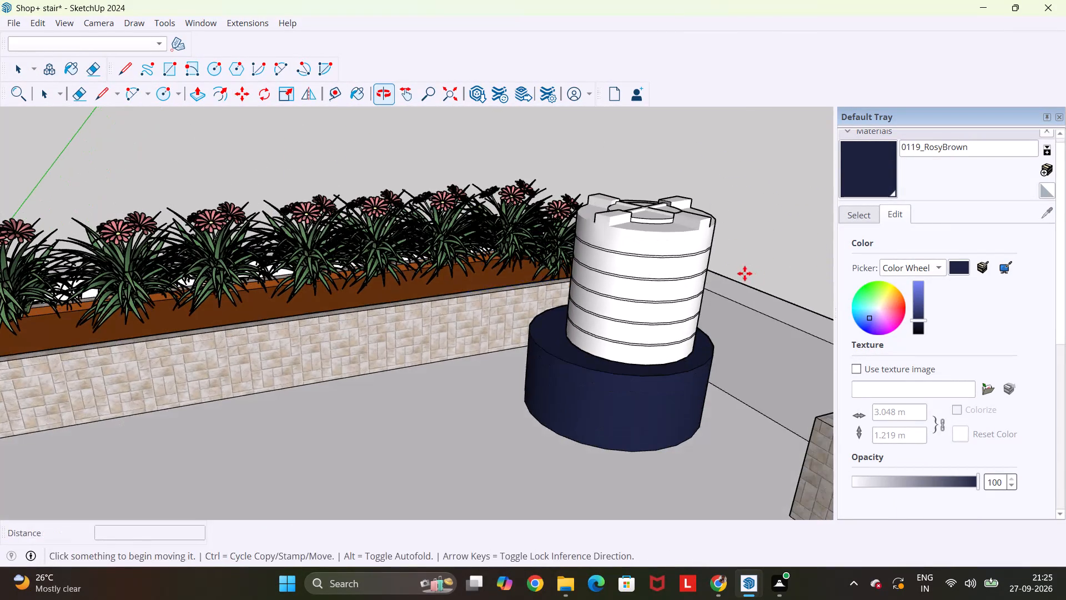
pyautogui.press('Escape')
pyautogui.press('space')
pyautogui.scroll(-4, 552, 277)
pyautogui.scroll(-4, 666, 319)
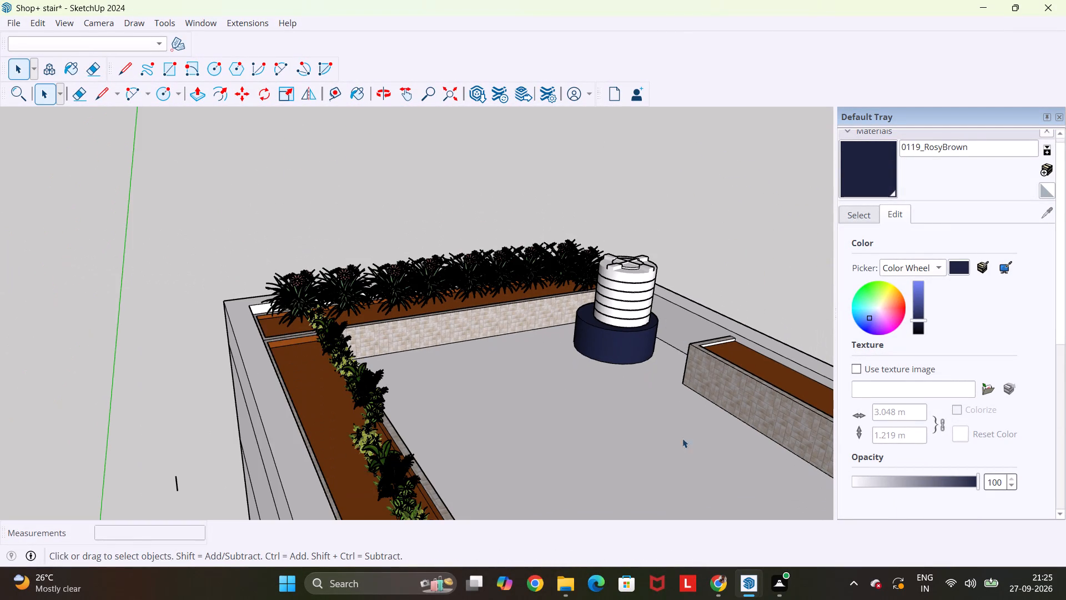
# Accept the file version warning of the downloaded model being opened, and close the Flower+Plant model.
pyautogui.click(756, 581)
pyautogui.click(664, 500)
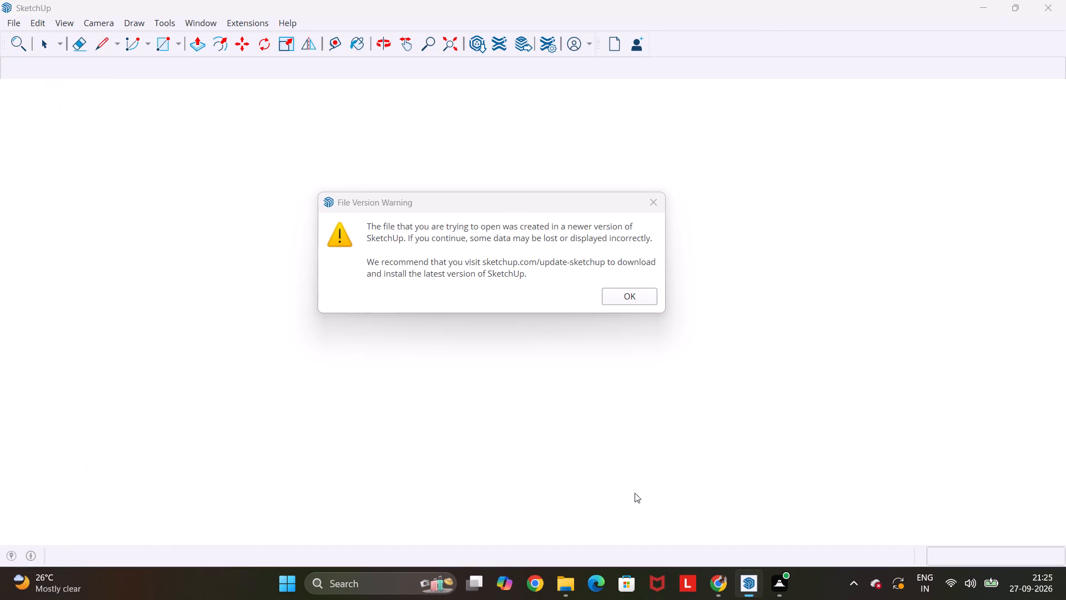
pyautogui.click(632, 288)
pyautogui.click(757, 585)
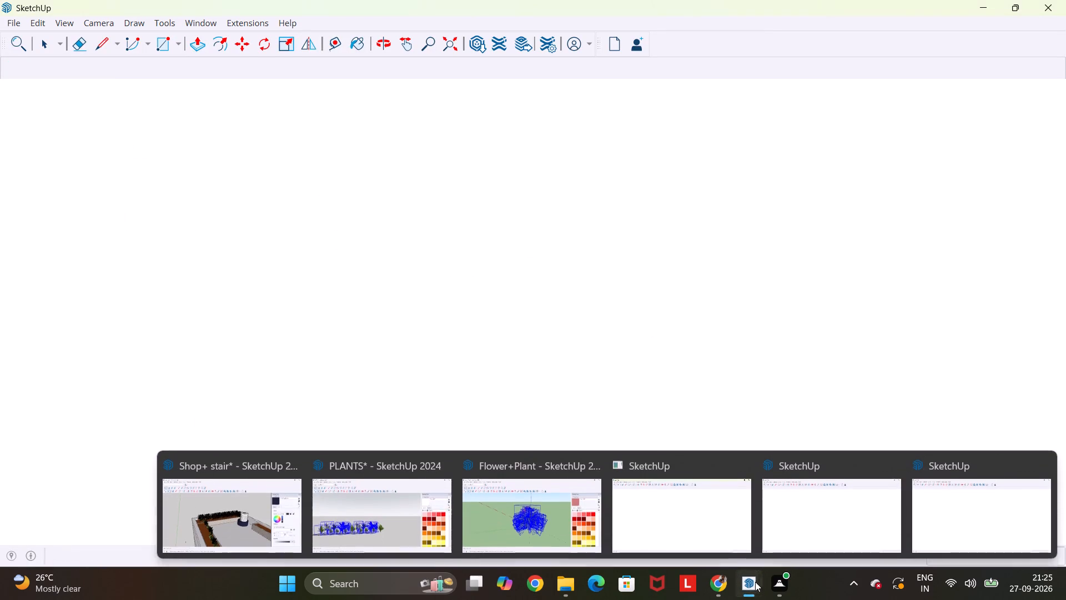
pyautogui.click(585, 467)
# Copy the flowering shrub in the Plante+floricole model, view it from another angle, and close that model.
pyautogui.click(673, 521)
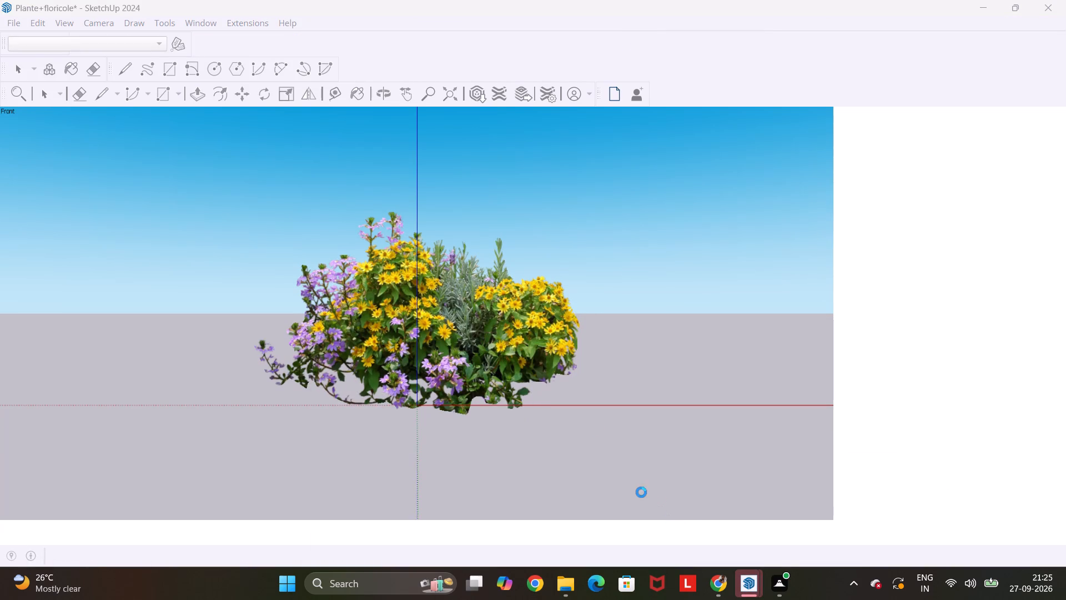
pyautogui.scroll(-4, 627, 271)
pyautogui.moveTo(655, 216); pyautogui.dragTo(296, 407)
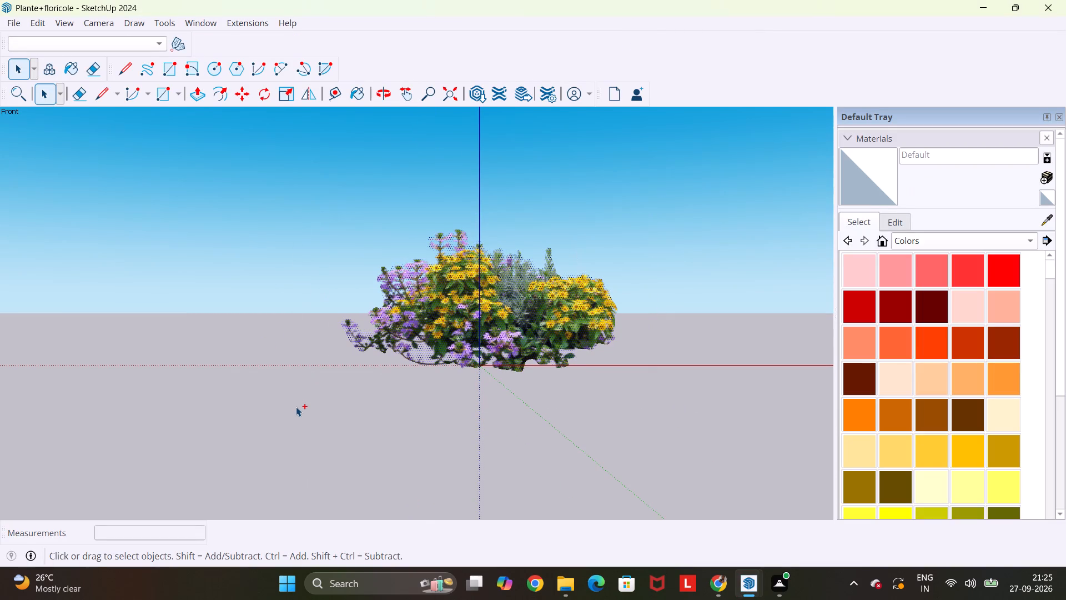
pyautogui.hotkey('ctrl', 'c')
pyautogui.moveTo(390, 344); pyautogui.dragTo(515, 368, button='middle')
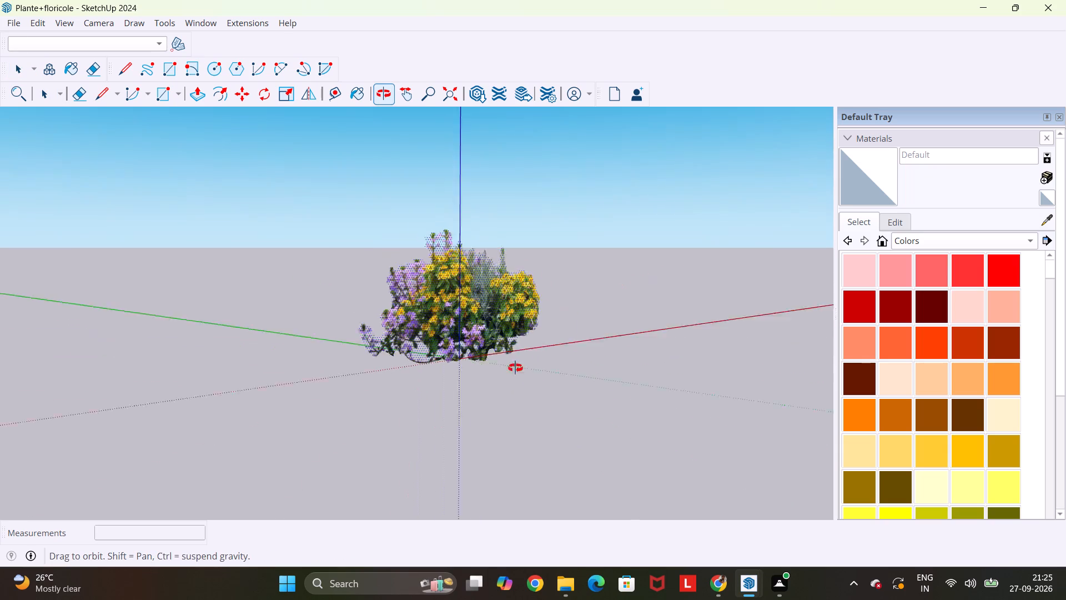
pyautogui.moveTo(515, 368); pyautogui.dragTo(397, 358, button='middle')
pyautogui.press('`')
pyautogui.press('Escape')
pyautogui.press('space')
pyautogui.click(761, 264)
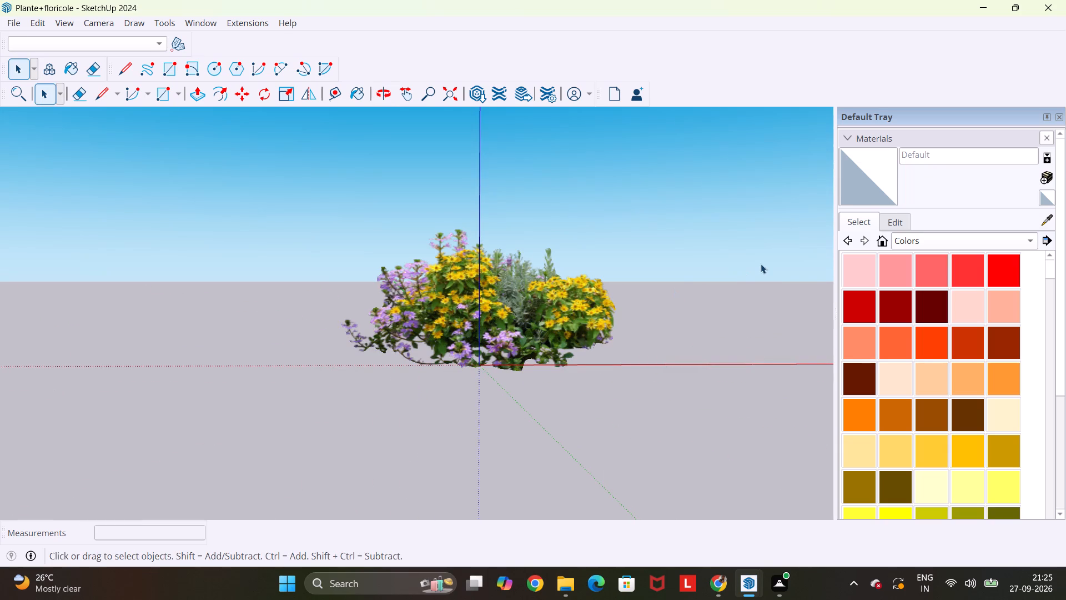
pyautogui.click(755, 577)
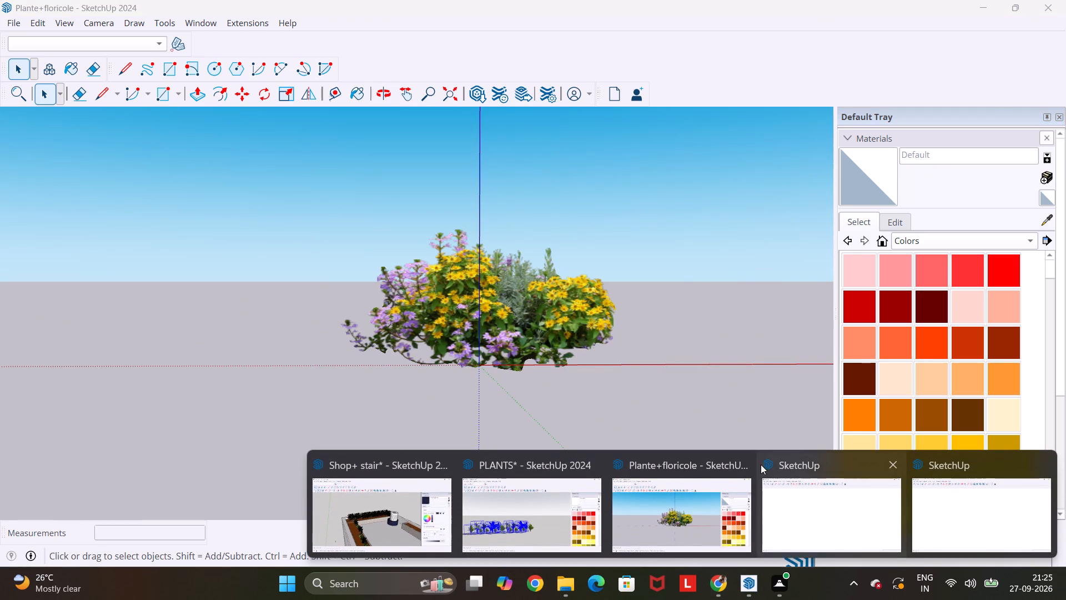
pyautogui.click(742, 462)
# Open the downloaded Yellow_Flower model despite its version warning, and copy the whole yellow flower plant.
pyautogui.click(797, 508)
pyautogui.click(610, 296)
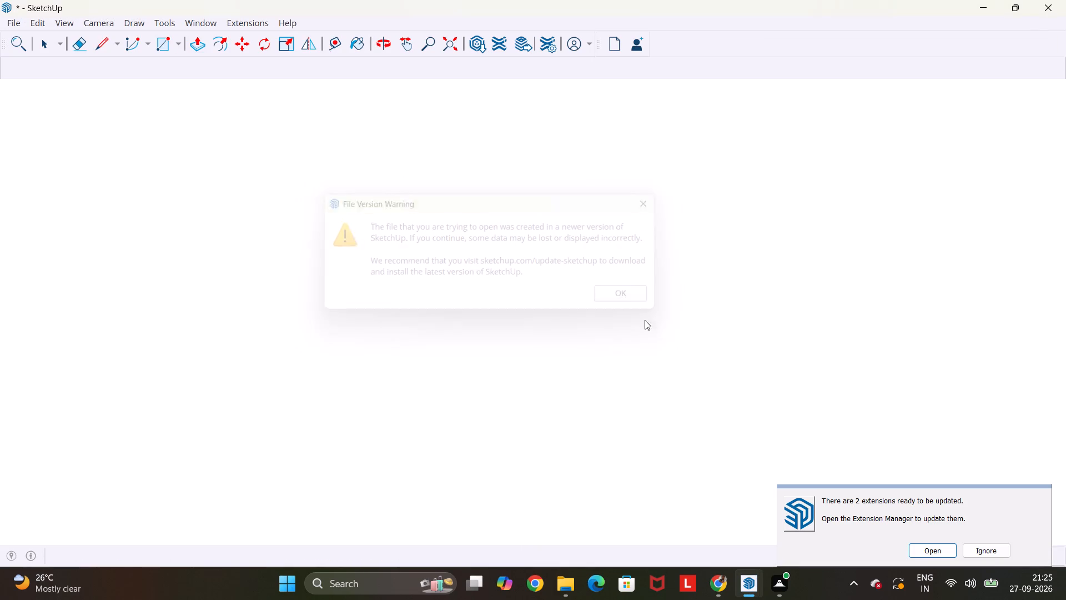
pyautogui.moveTo(740, 577); pyautogui.dragTo(745, 576)
pyautogui.scroll(-7, 589, 364)
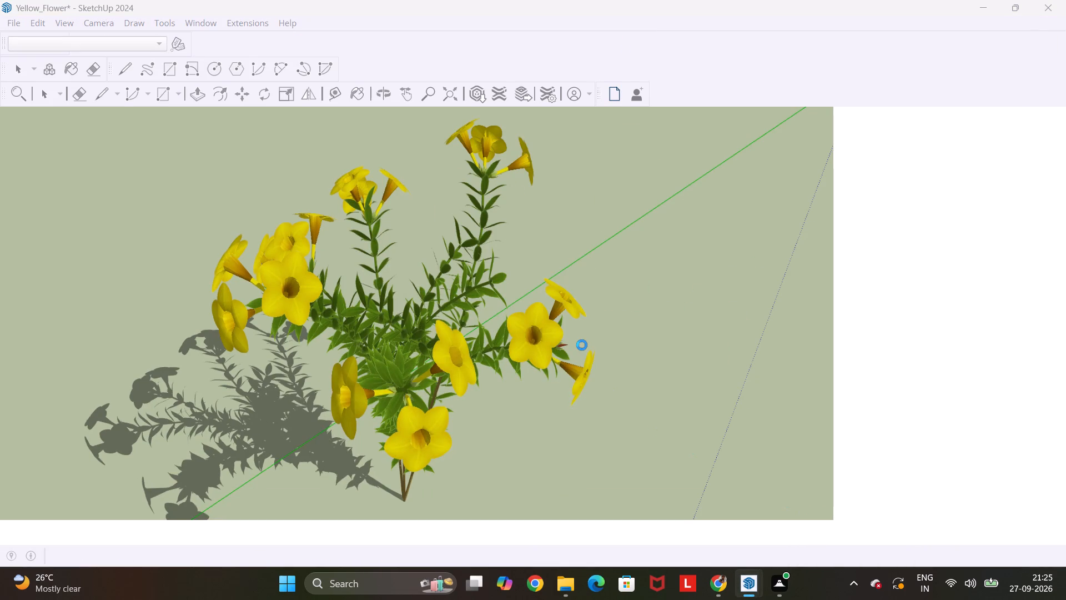
pyautogui.scroll(-10, 581, 345)
pyautogui.moveTo(625, 183); pyautogui.dragTo(339, 473)
pyautogui.hotkey('ctrl', 'c')
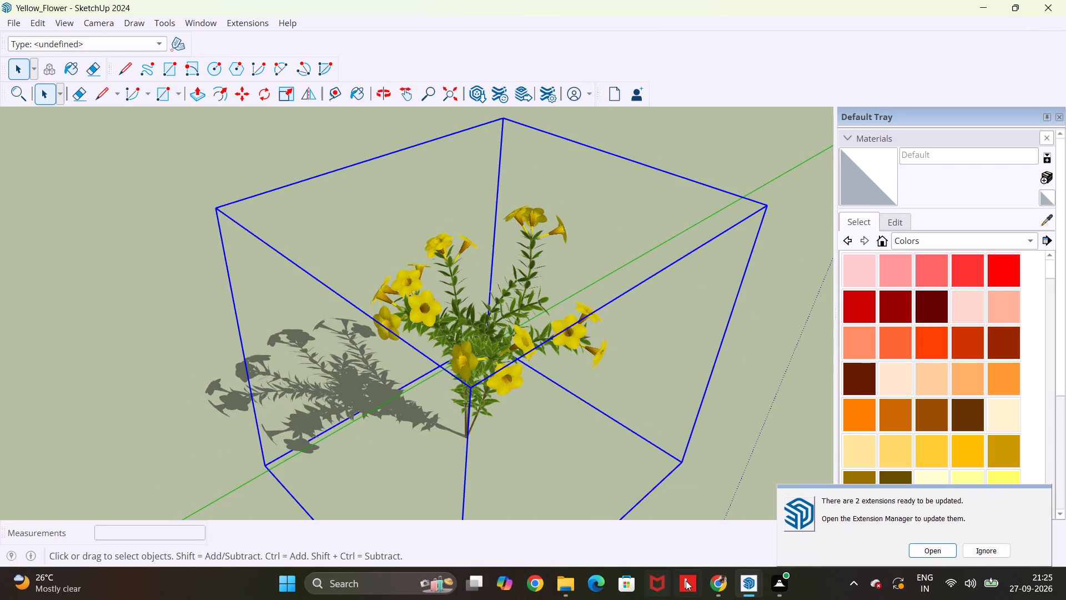
# In Chrome, download Hydrangea Blue Flower Plant Garden and Hydrangea Pinky Flower Plant Garden from 3D Warehouse as SketchUp files.
pyautogui.click(725, 582)
pyautogui.click(741, 584)
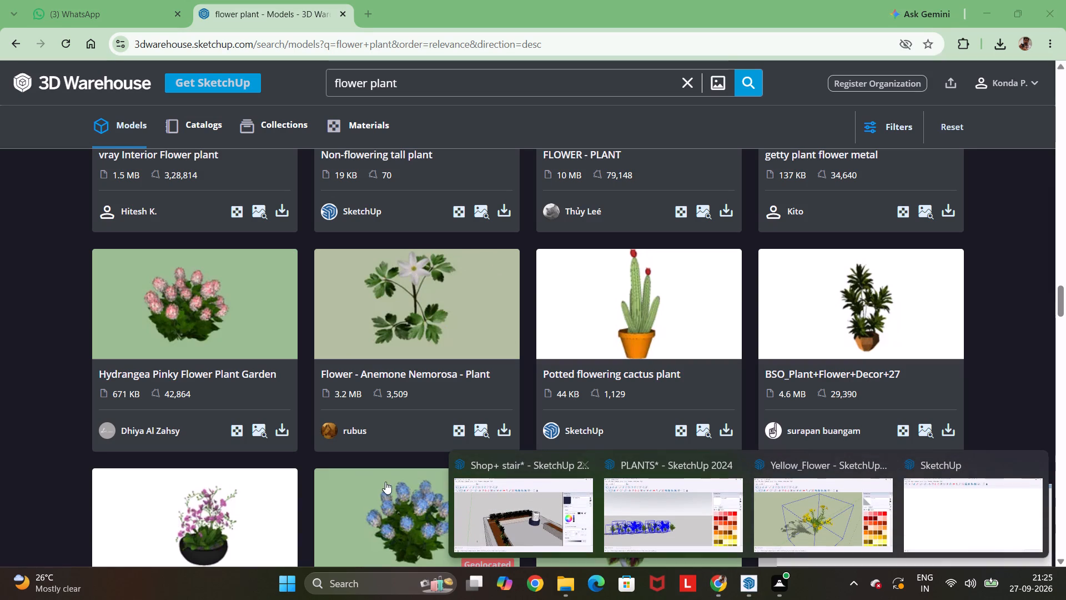
pyautogui.scroll(-4, 310, 305)
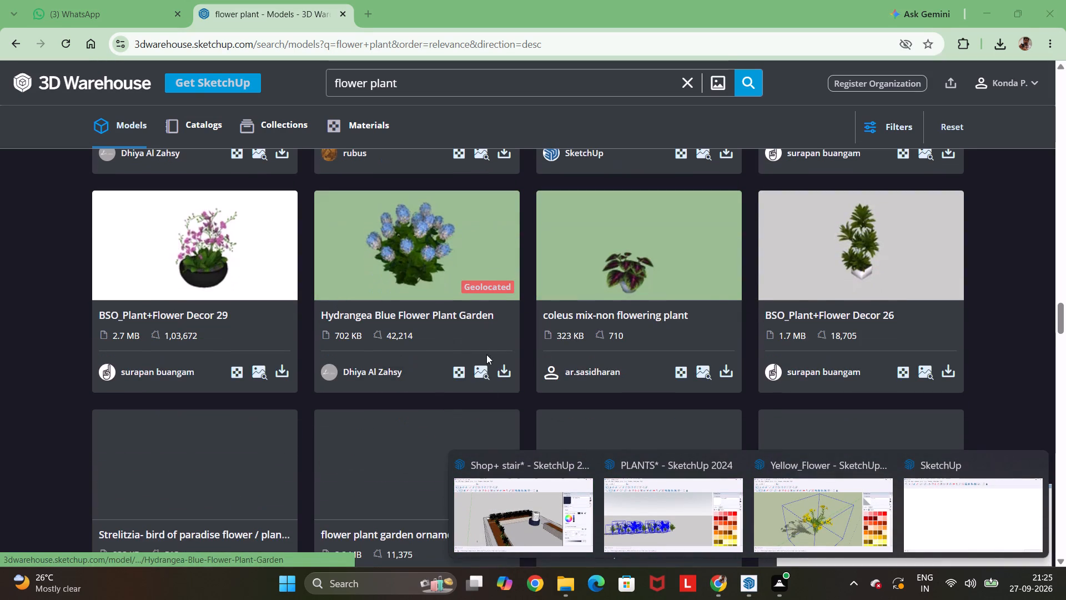
pyautogui.click(508, 377)
pyautogui.click(529, 398)
pyautogui.scroll(1, 379, 316)
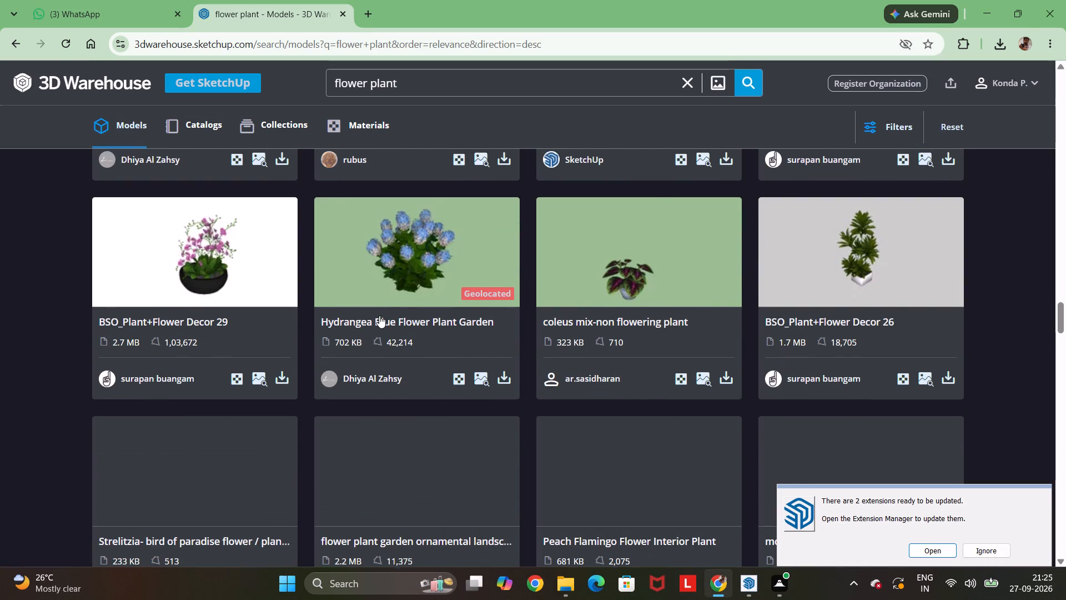
pyautogui.scroll(3, 379, 316)
pyautogui.click(290, 428)
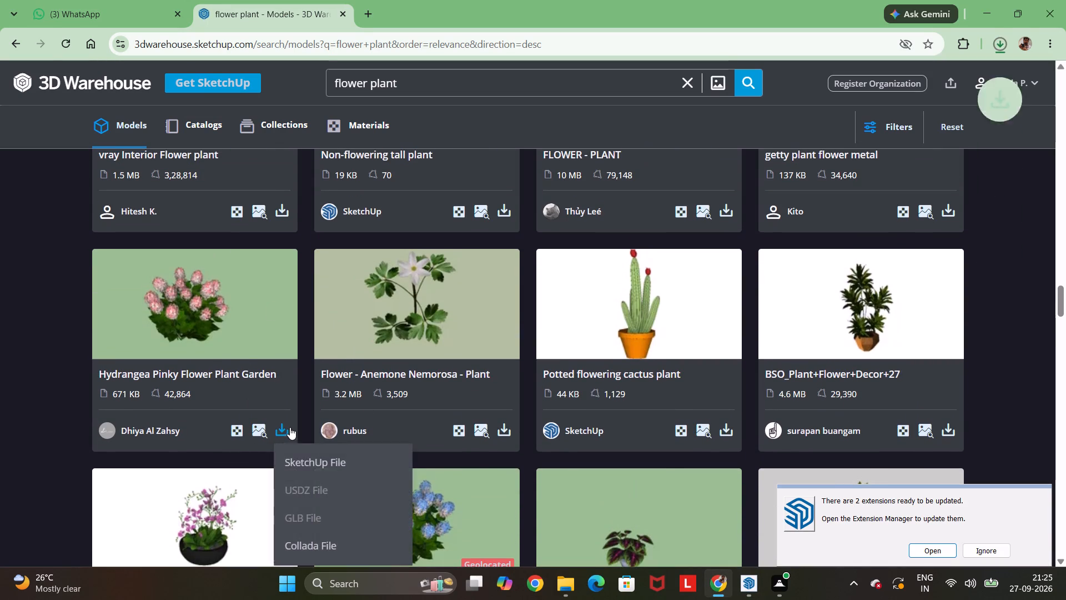
pyautogui.click(313, 457)
# Browse further flower plant models, and search 3D Warehouse for "rose flower plant".
pyautogui.scroll(-6, 444, 409)
pyautogui.scroll(-2, 505, 365)
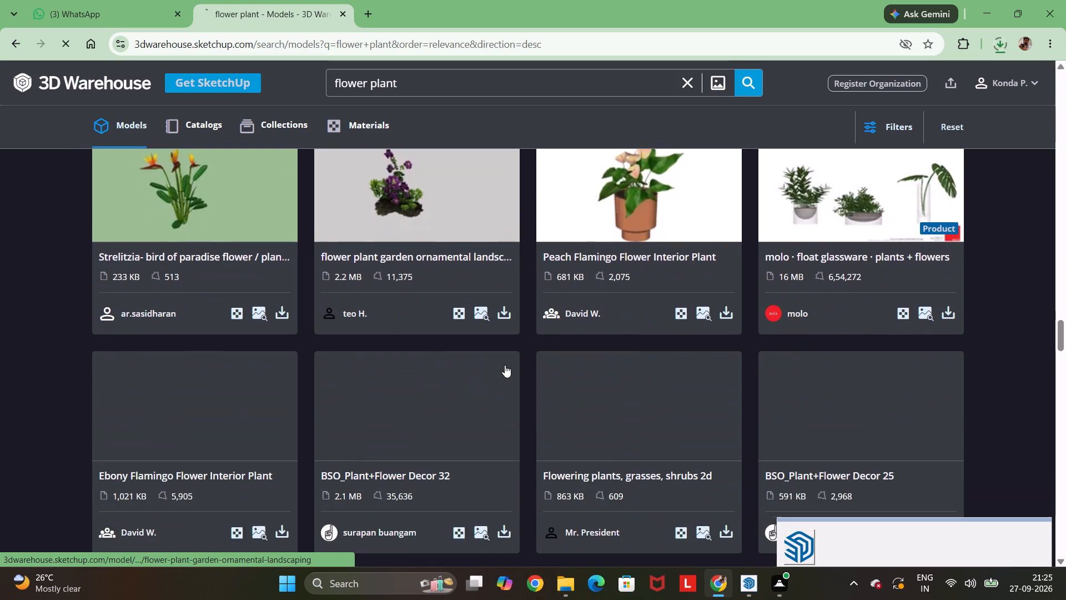
pyautogui.scroll(-2, 505, 365)
pyautogui.press('Escape')
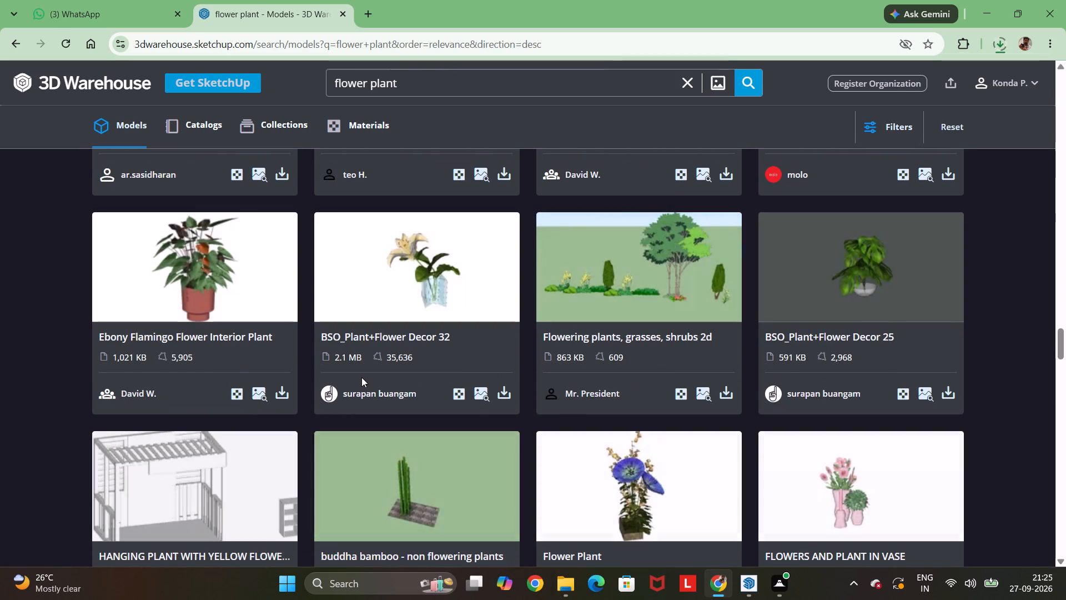
pyautogui.scroll(-5, 410, 344)
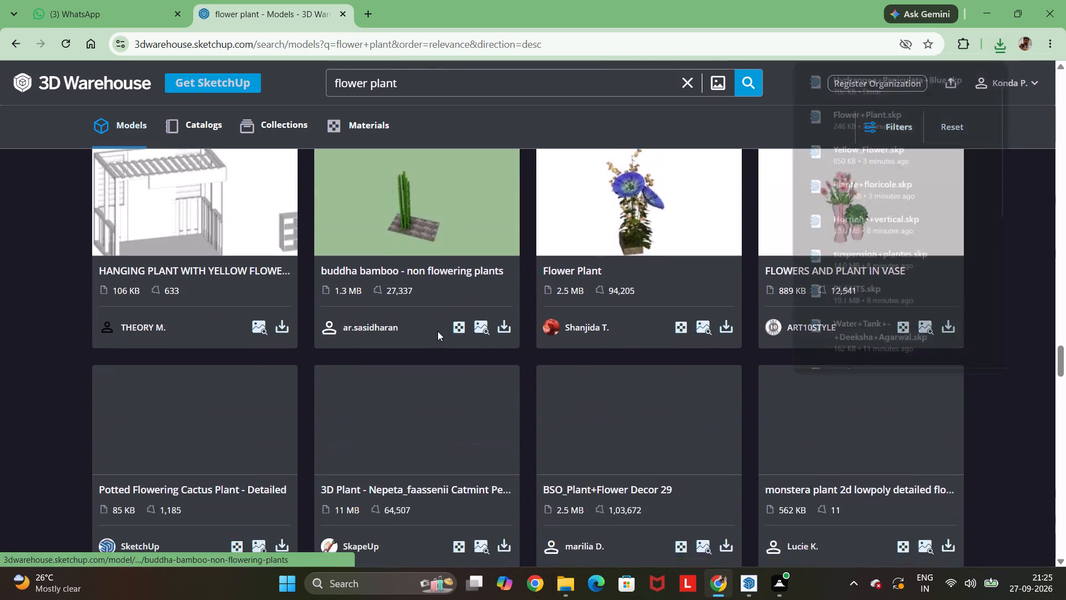
pyautogui.scroll(-2, 438, 329)
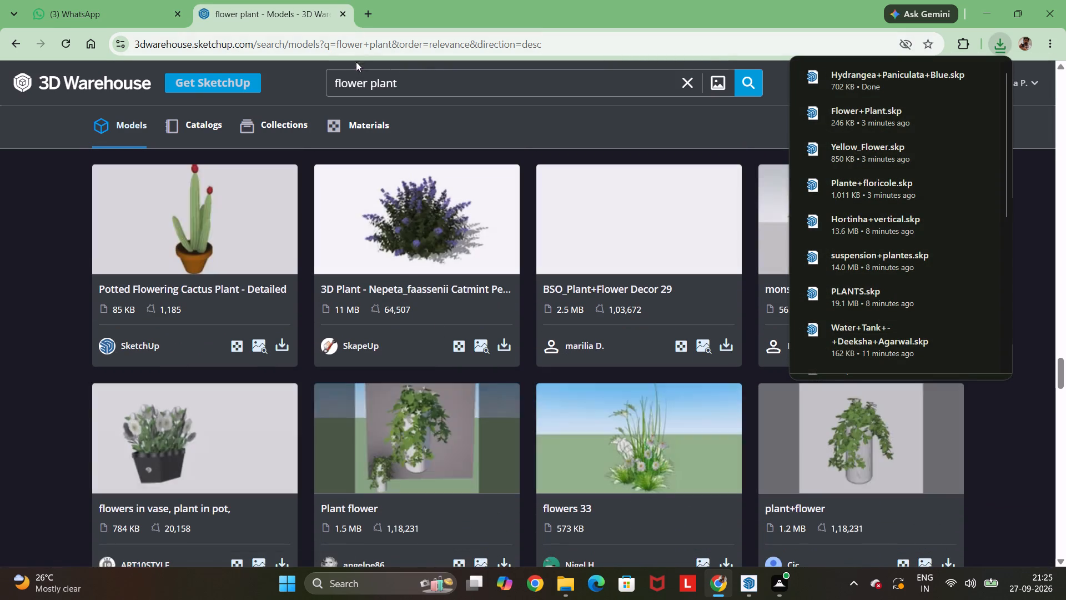
pyautogui.click(403, 84)
pyautogui.press('Left')
pyautogui.press('Left')
pyautogui.press('Left')
pyautogui.press('Left')
pyautogui.press('Left')
pyautogui.press('Left')
pyautogui.press('Left')
pyautogui.press('Left')
pyautogui.press('Left')
pyautogui.press('Left')
pyautogui.press('Left')
pyautogui.press('Left')
pyautogui.press('Left')
pyautogui.press('Left')
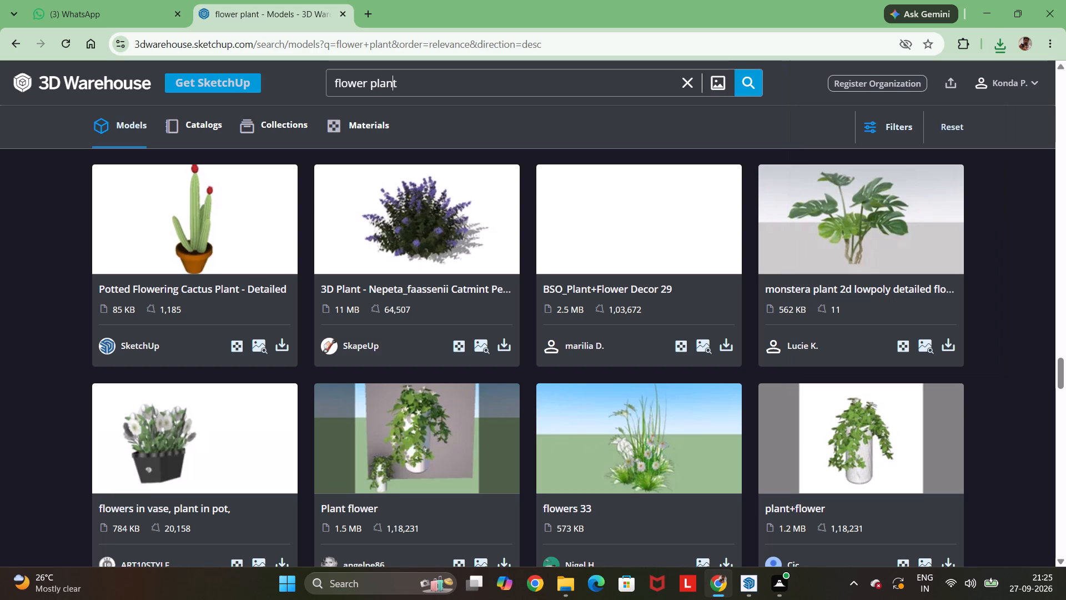
pyautogui.write('rose')
pyautogui.press('space')
pyautogui.press('Return')
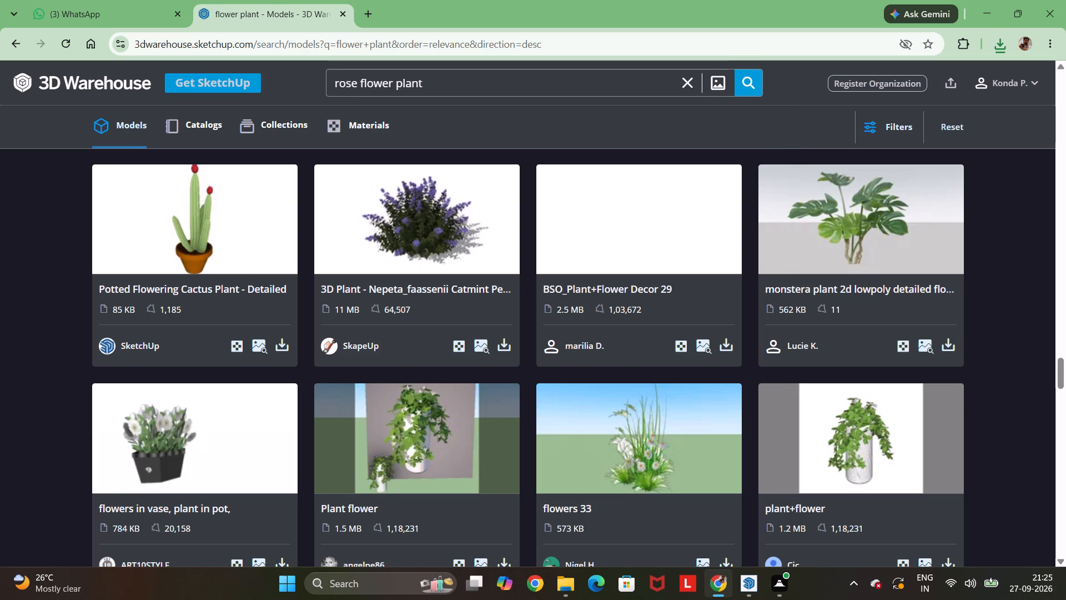
pyautogui.scroll(6, 485, 210)
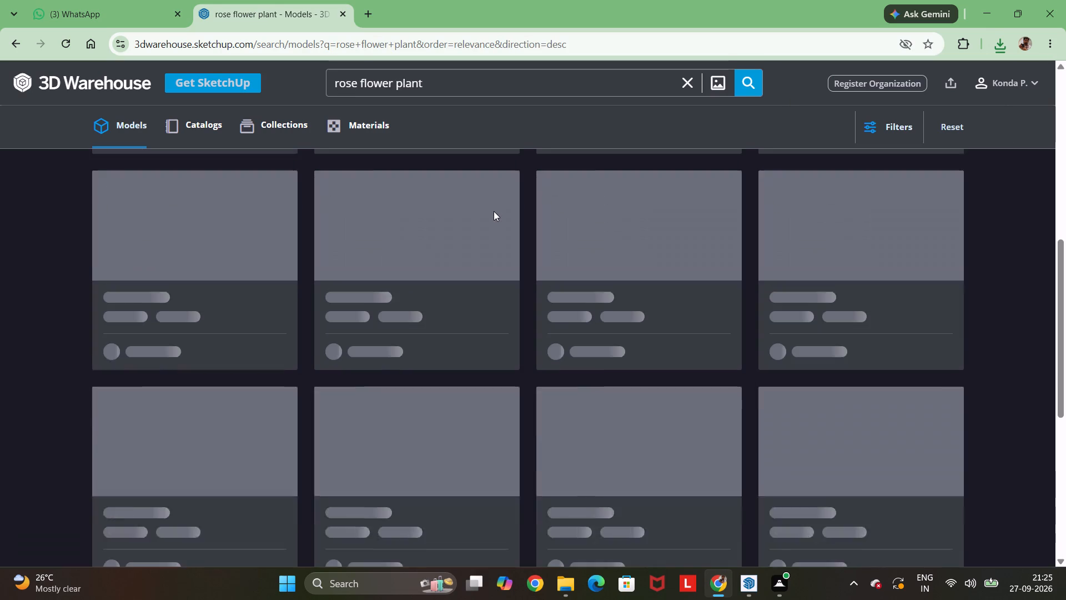
pyautogui.scroll(5, 494, 211)
pyautogui.scroll(-4, 494, 211)
pyautogui.scroll(9, 494, 211)
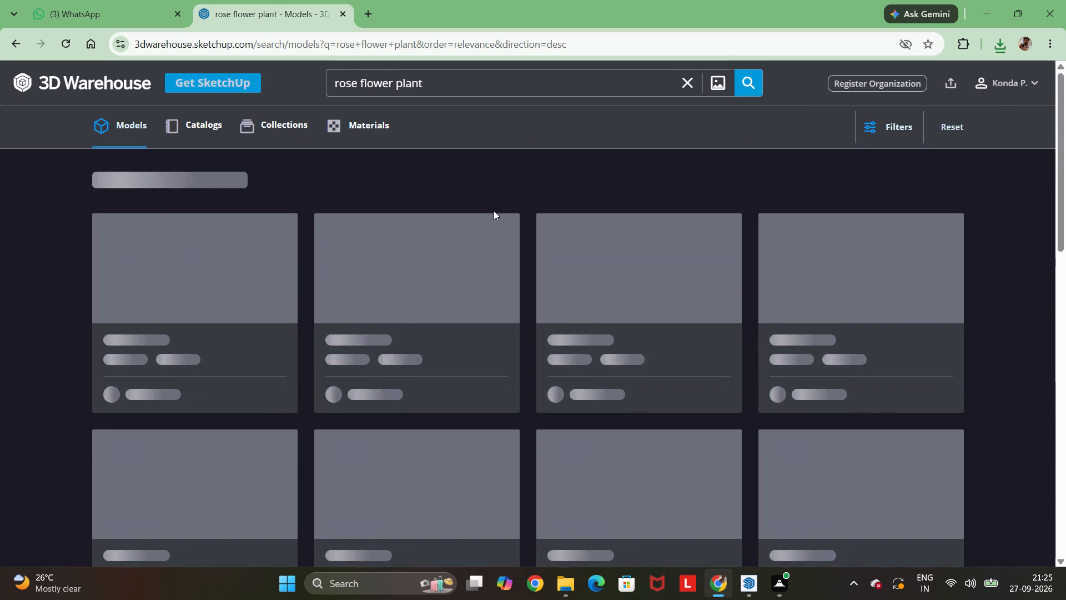
pyautogui.scroll(2, 494, 211)
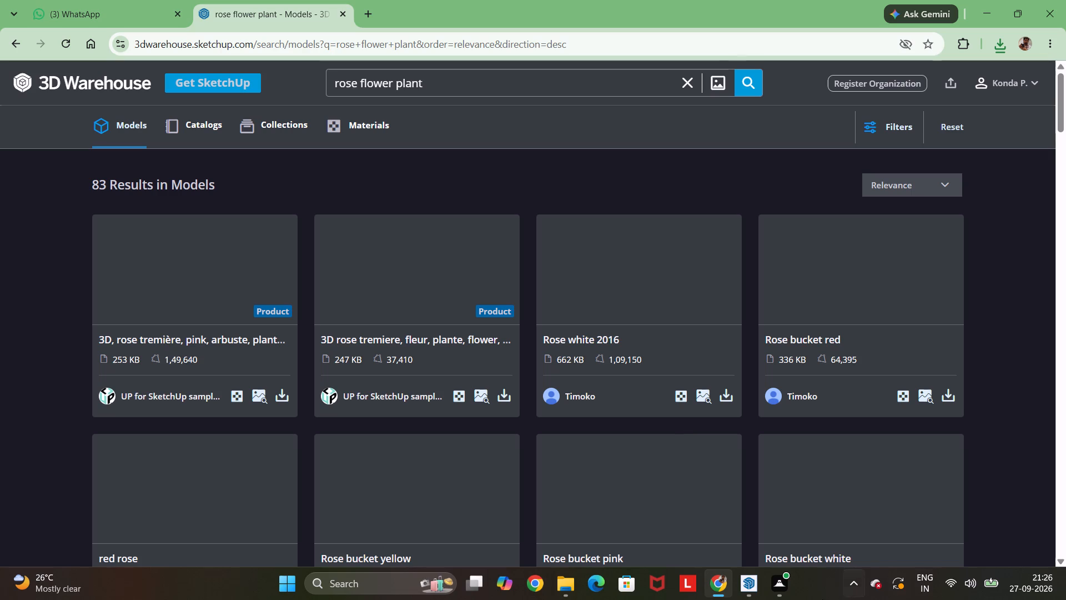
# Switch to SketchUp, open the downloaded suspension+plantes model despite its version warning, and copy the whole hanging plant assembly.
pyautogui.click(757, 580)
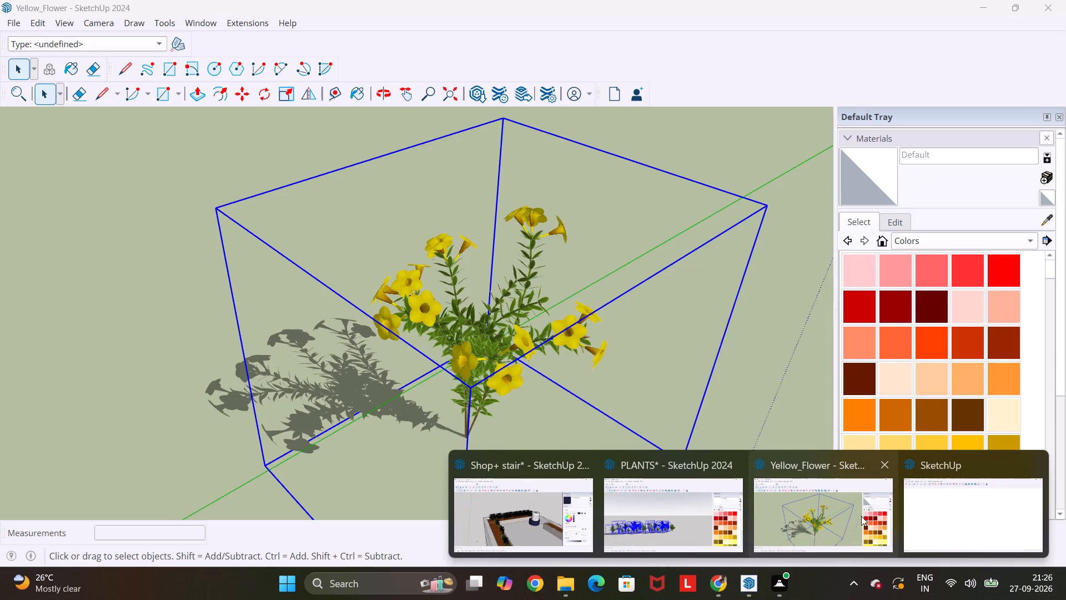
pyautogui.click(1013, 498)
pyautogui.click(624, 302)
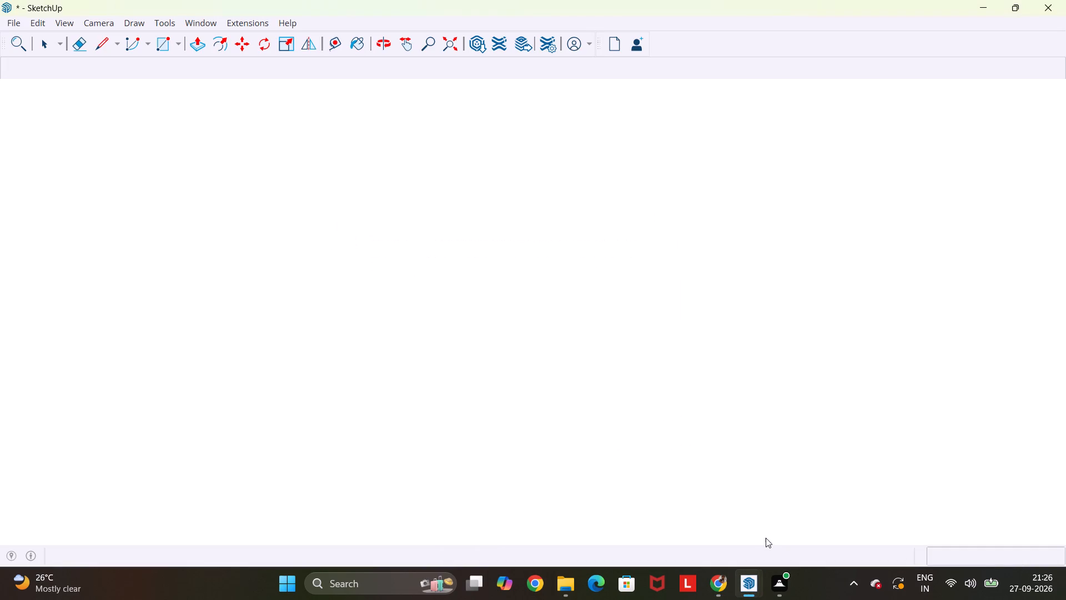
pyautogui.click(749, 583)
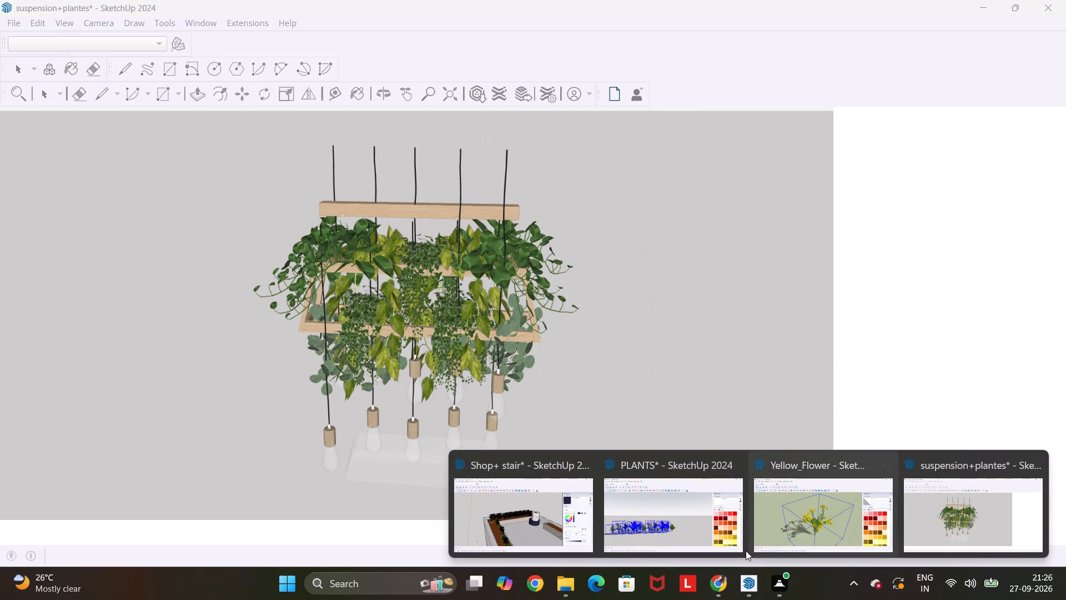
pyautogui.scroll(-6, 663, 388)
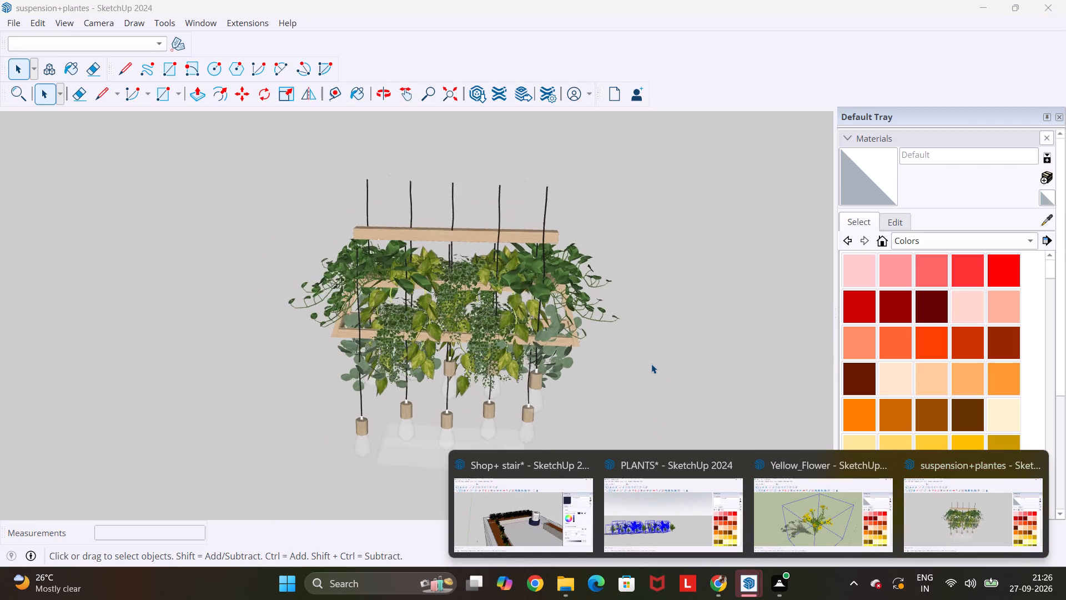
pyautogui.scroll(-2, 651, 364)
pyautogui.moveTo(637, 174); pyautogui.dragTo(277, 451)
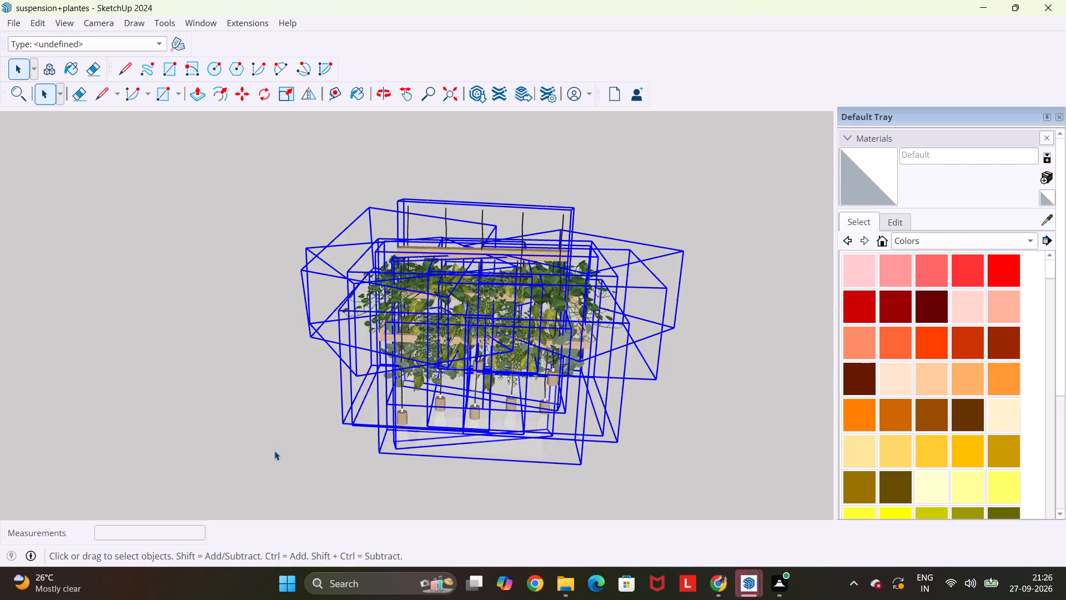
pyautogui.hotkey('ctrl', 'c')
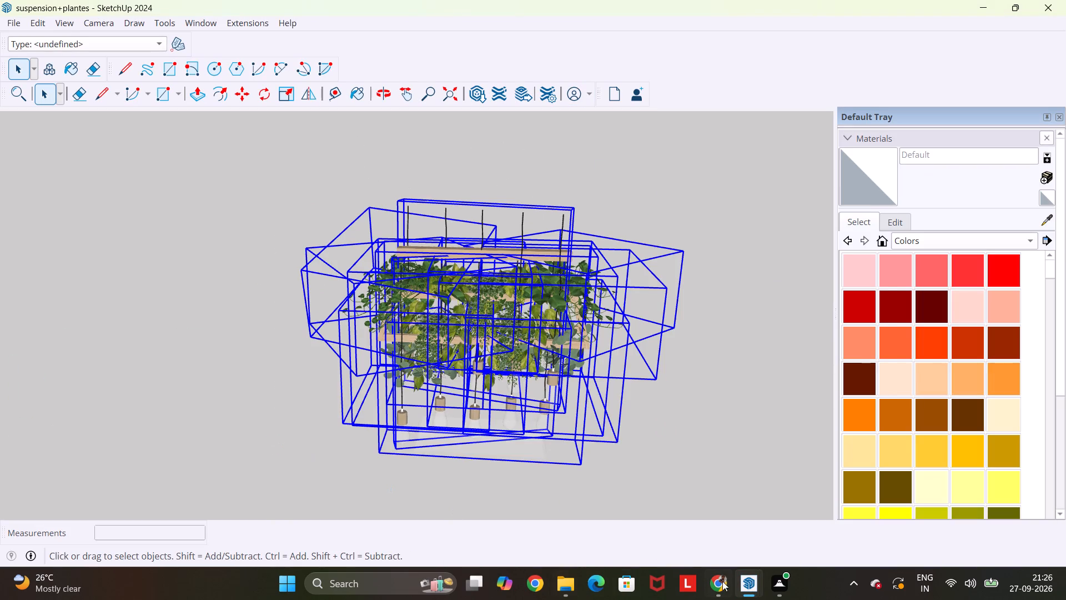
# Switch to the Shop+ stair model and paste the copied hanging plant assembly at the first-floor balcony facade.
pyautogui.click(757, 581)
pyautogui.click(519, 512)
pyautogui.scroll(-7, 639, 449)
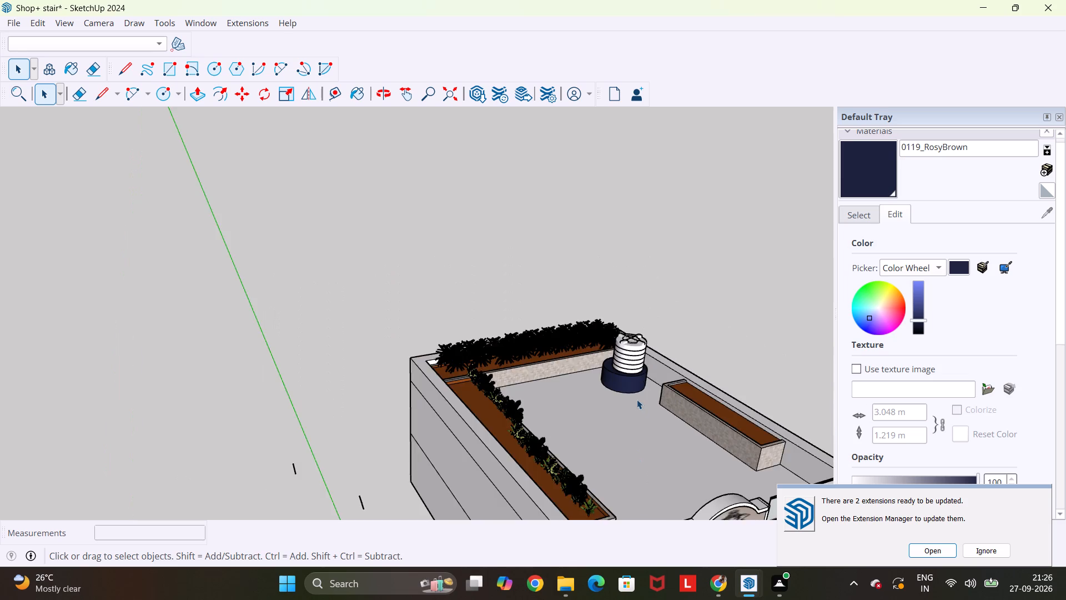
pyautogui.scroll(-13, 637, 399)
pyautogui.moveTo(705, 461); pyautogui.dragTo(617, 392, button='middle')
pyautogui.scroll(5, 617, 392)
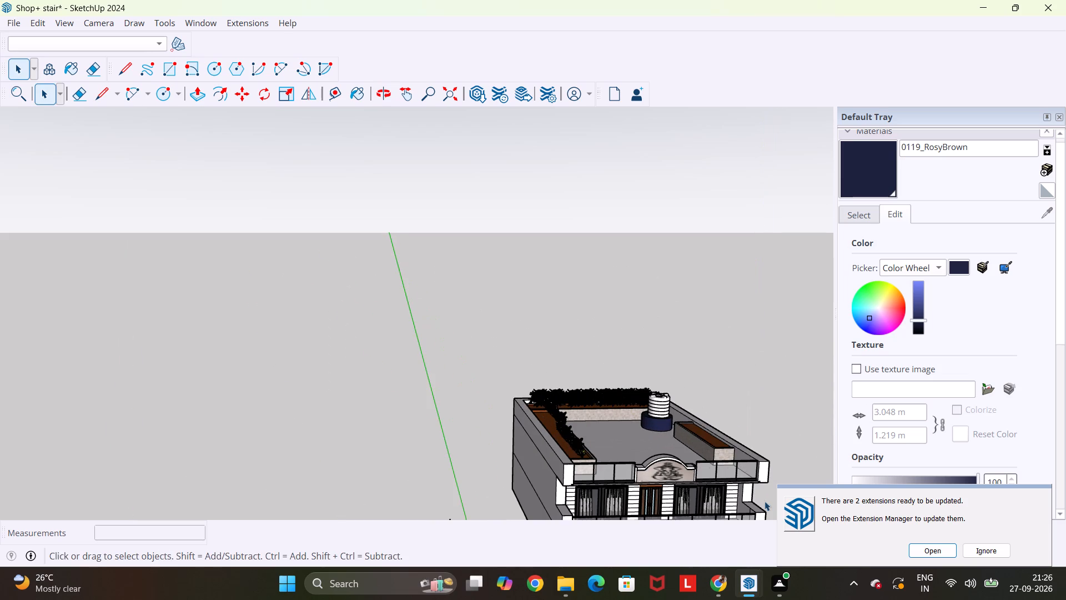
pyautogui.scroll(1, 761, 501)
pyautogui.moveTo(677, 428); pyautogui.dragTo(676, 428, button='middle')
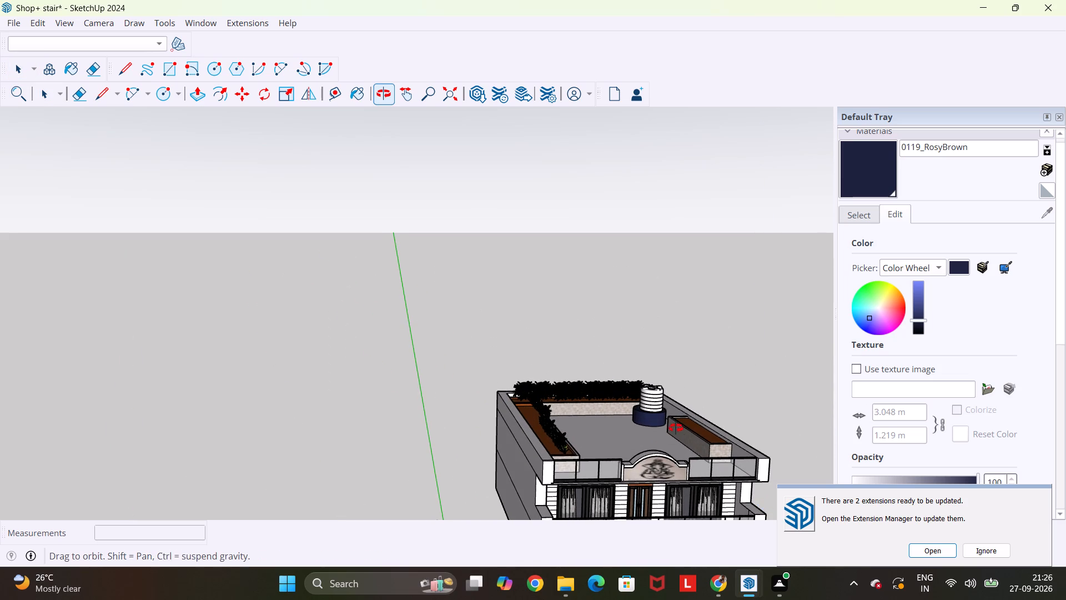
pyautogui.moveTo(676, 428); pyautogui.dragTo(633, 291, button='middle')
pyautogui.scroll(5, 685, 378)
pyautogui.scroll(2, 685, 331)
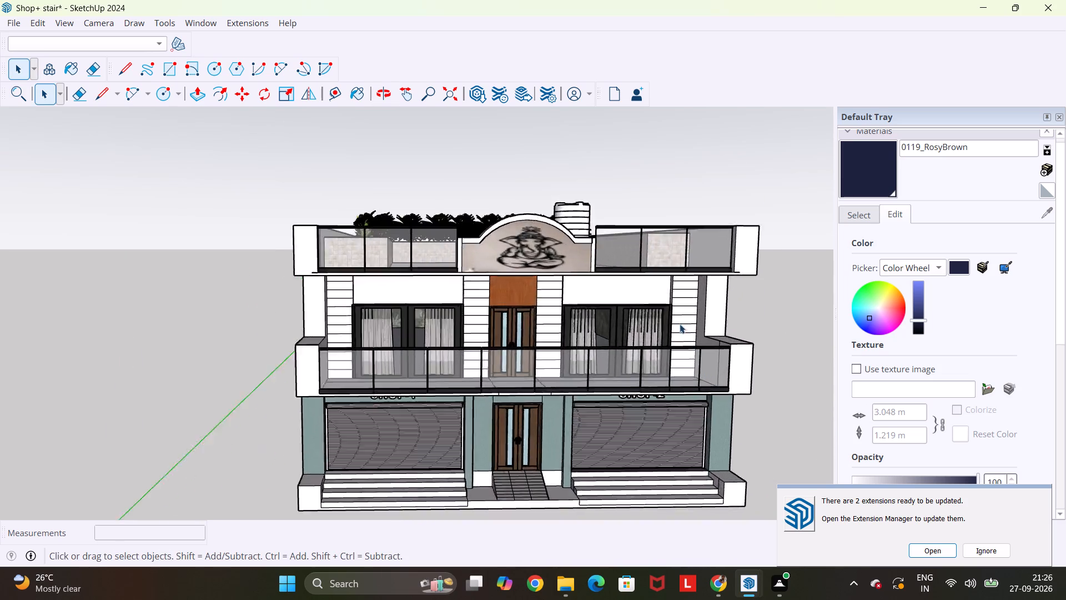
pyautogui.scroll(10, 680, 324)
pyautogui.moveTo(650, 306); pyautogui.dragTo(750, 321, button='middle')
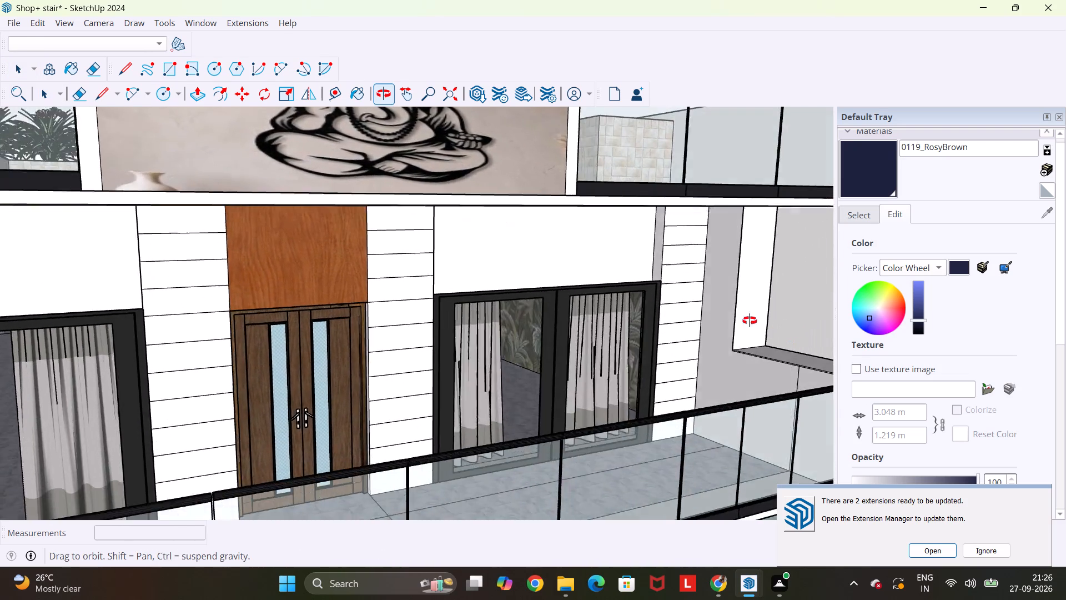
pyautogui.moveTo(750, 321); pyautogui.dragTo(691, 317, button='middle')
pyautogui.hotkey('ctrl', 'v')
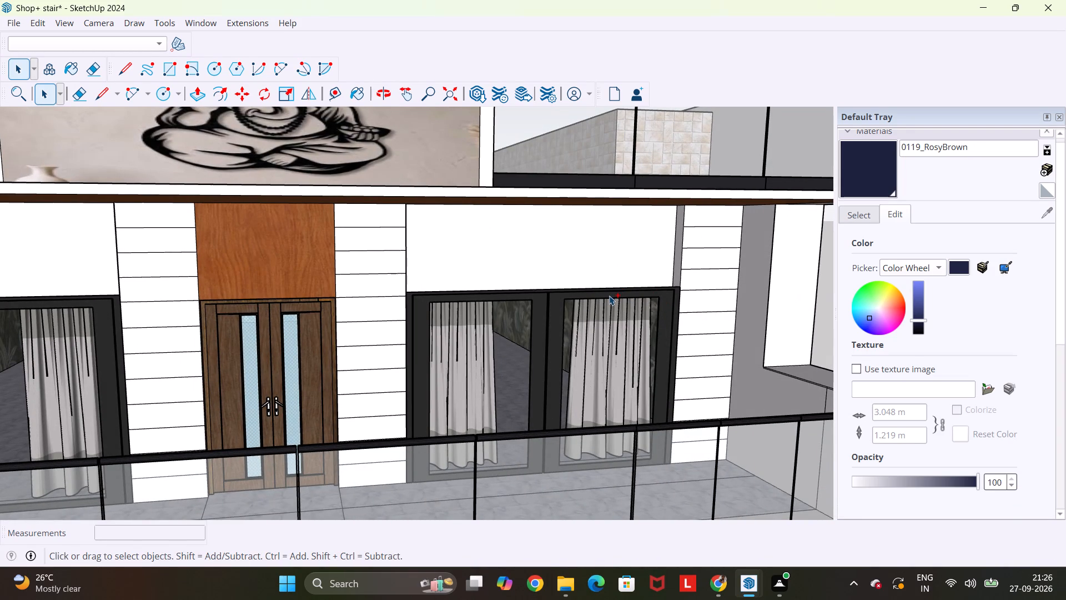
pyautogui.scroll(-7, 609, 296)
# Close the PLANTS model without saving its changes and return to the Shop+ stair model.
pyautogui.click(751, 589)
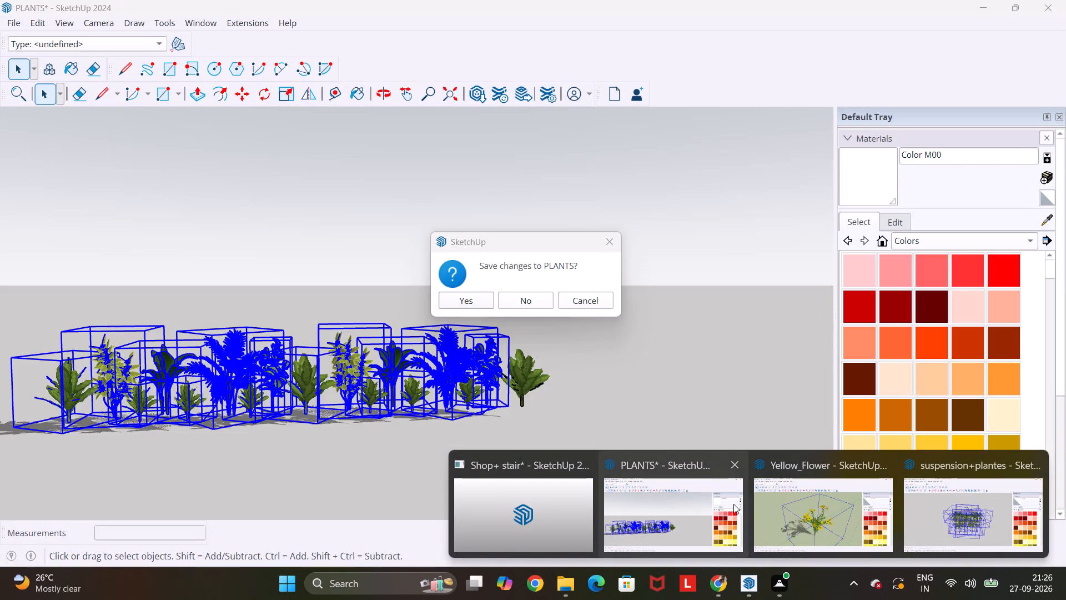
pyautogui.click(737, 466)
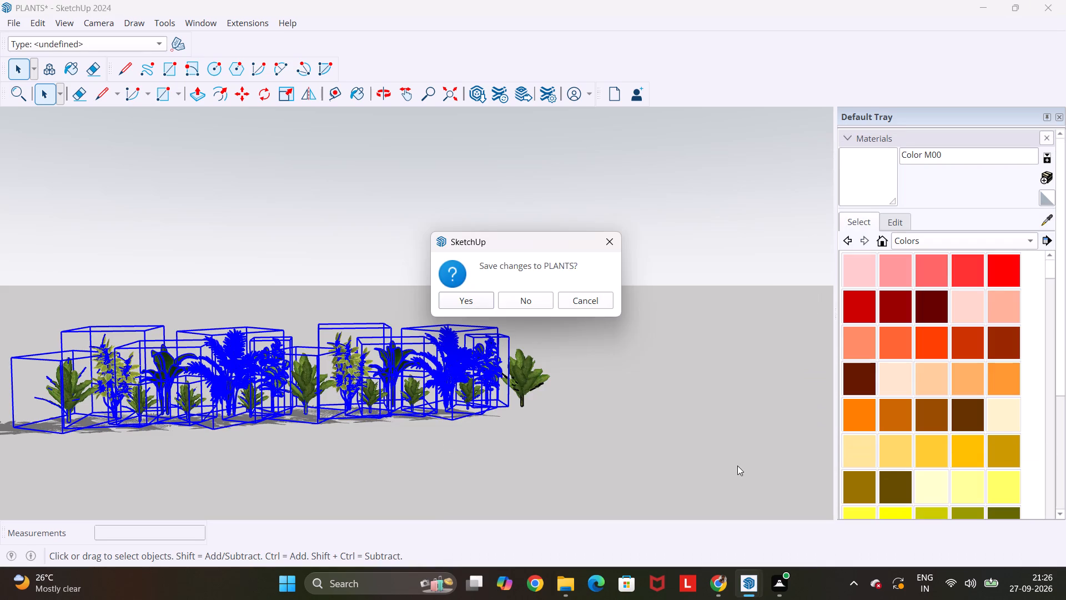
pyautogui.click(534, 291)
pyautogui.click(542, 302)
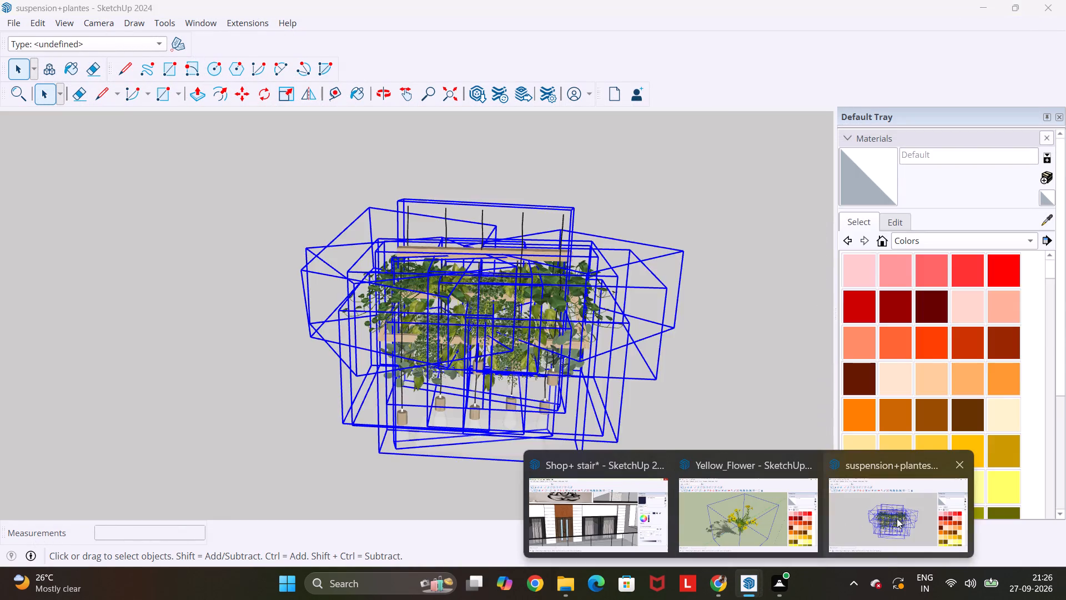
pyautogui.click(632, 506)
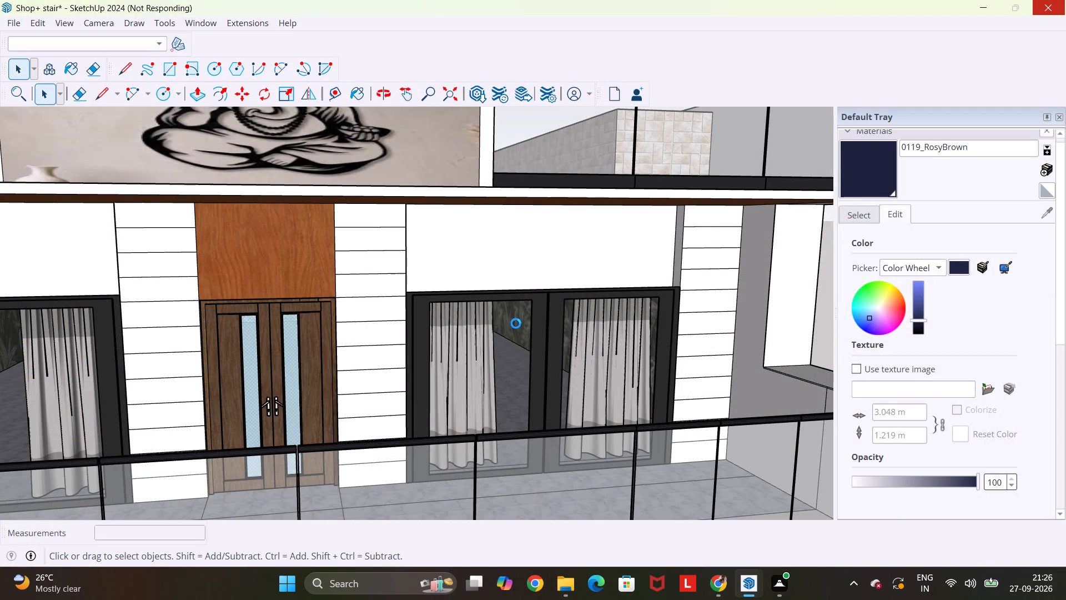
# In Chrome, browse the rose flower plant results on 3D Warehouse and download Flowers bush set as a SketchUp file.
pyautogui.click(717, 587)
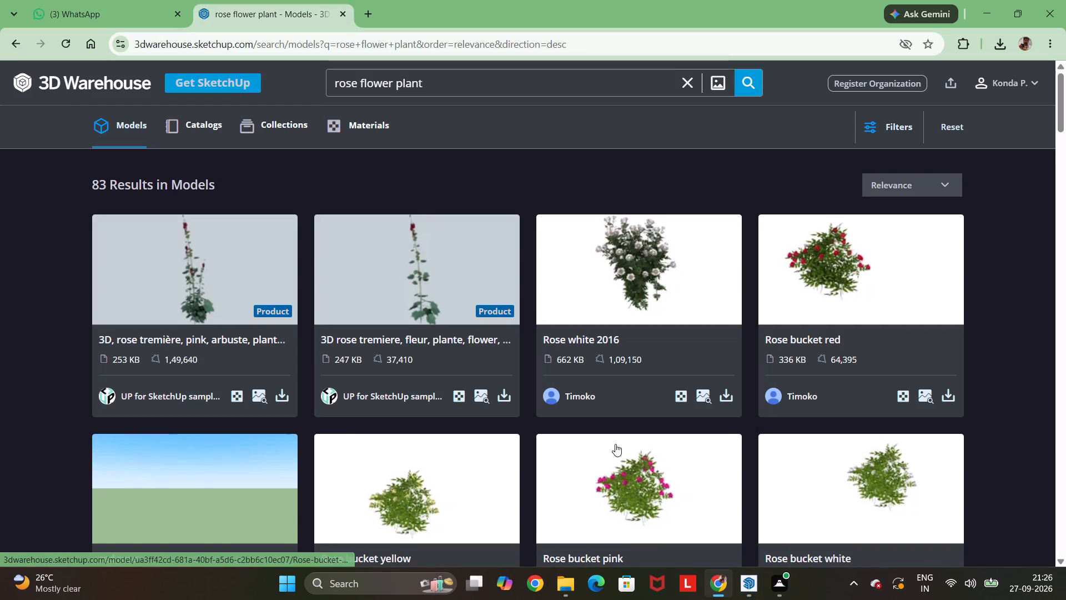
pyautogui.scroll(-8, 615, 444)
pyautogui.scroll(3, 614, 442)
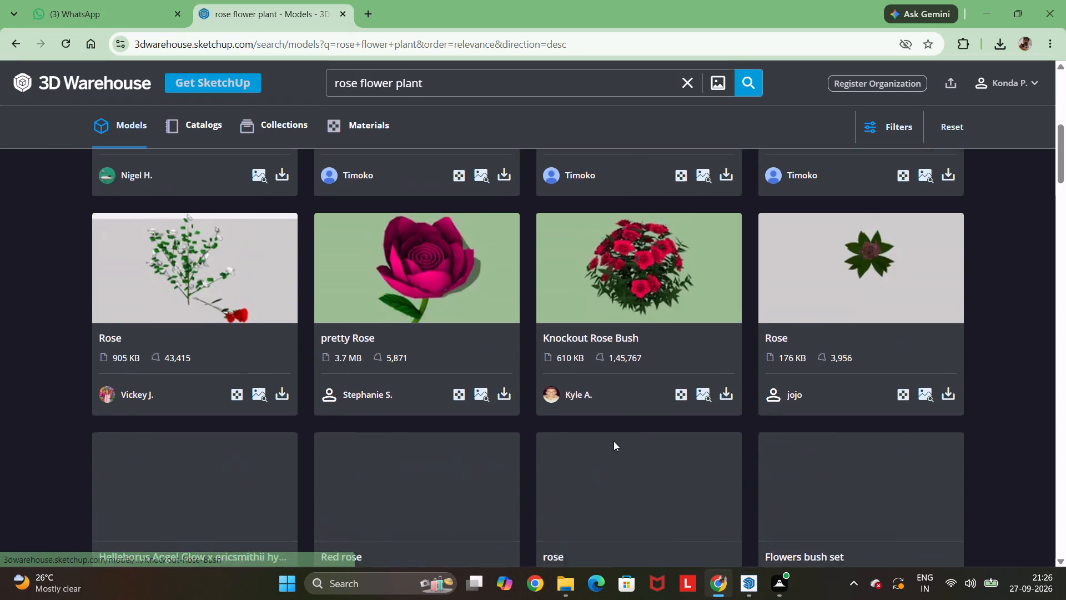
pyautogui.scroll(-2, 580, 427)
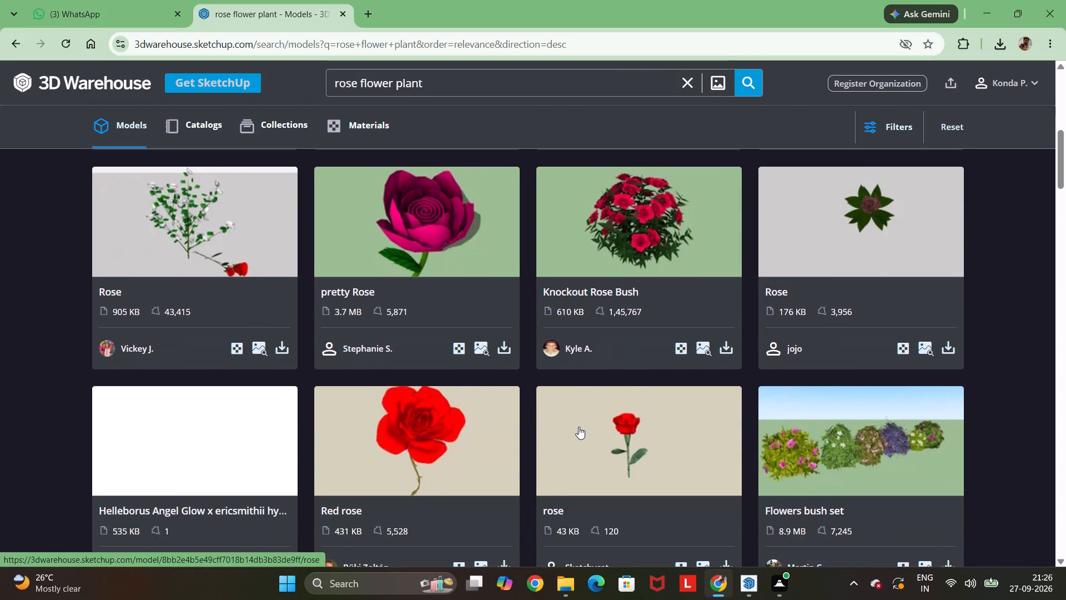
pyautogui.scroll(-3, 579, 427)
pyautogui.click(942, 355)
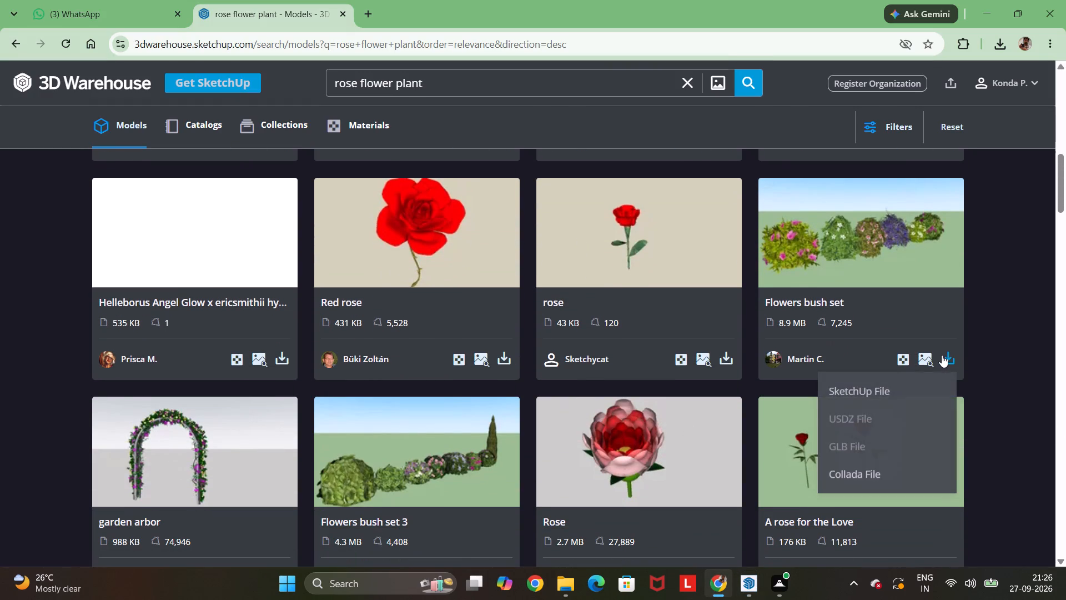
pyautogui.click(919, 384)
pyautogui.scroll(-6, 779, 217)
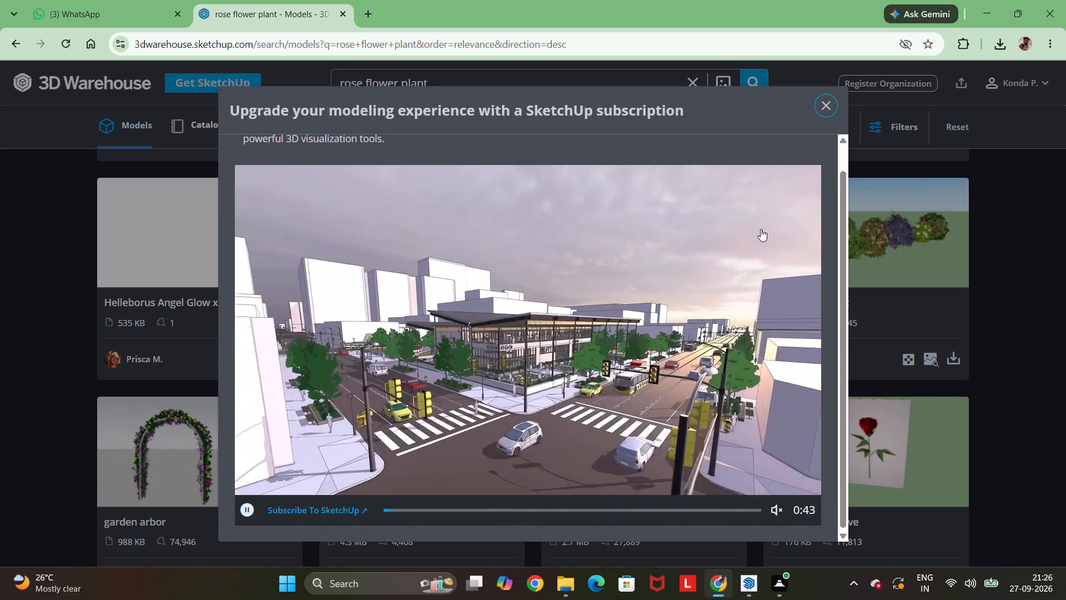
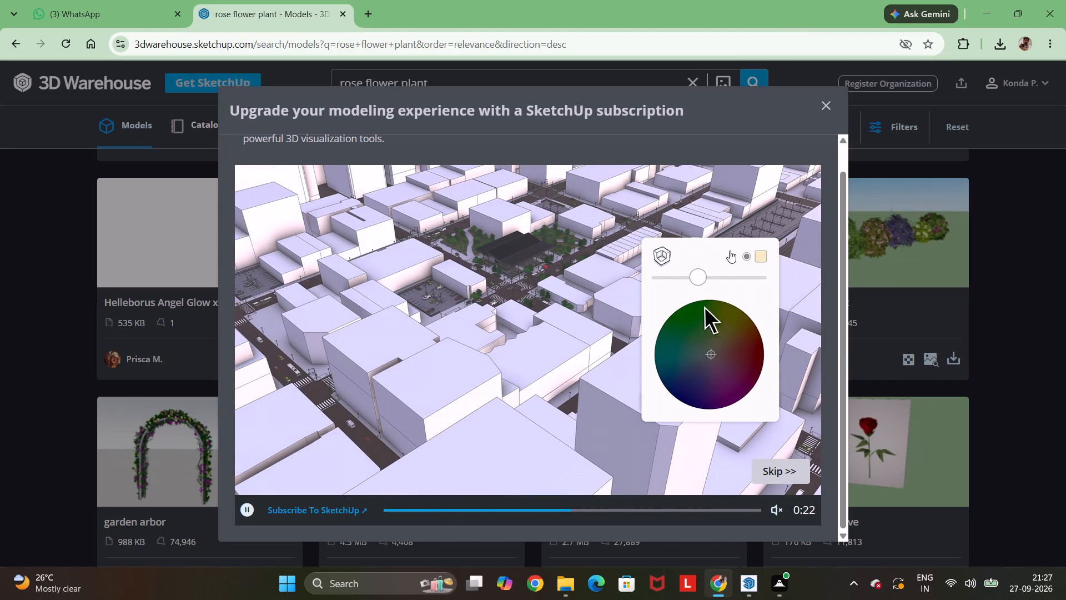
# Skip the subscription advert, dismiss the offer, and download Flowers bush set as a SketchUp file.
pyautogui.click(786, 467)
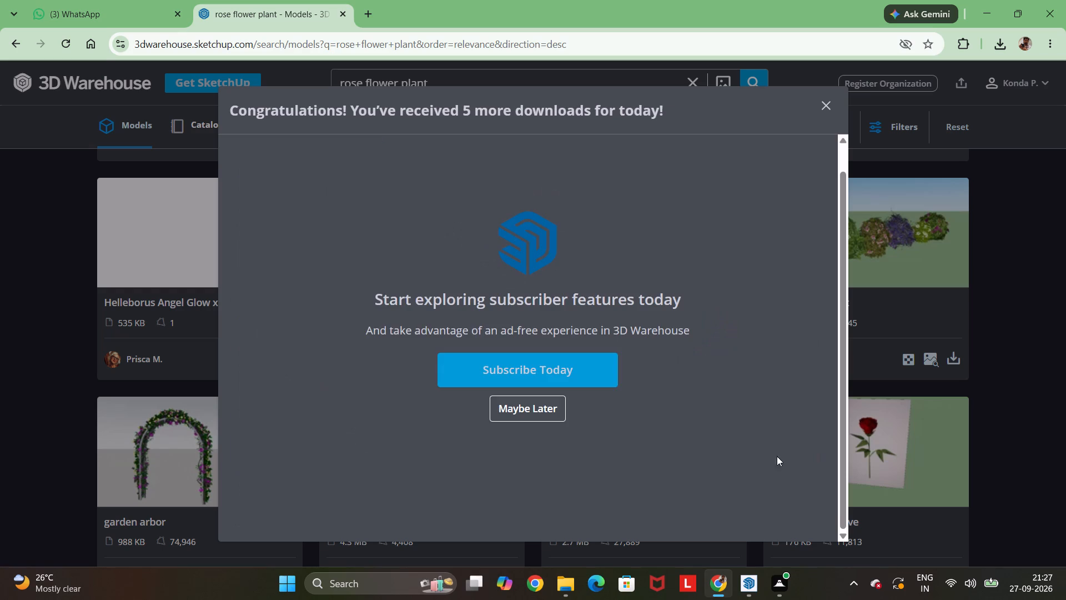
pyautogui.click(539, 408)
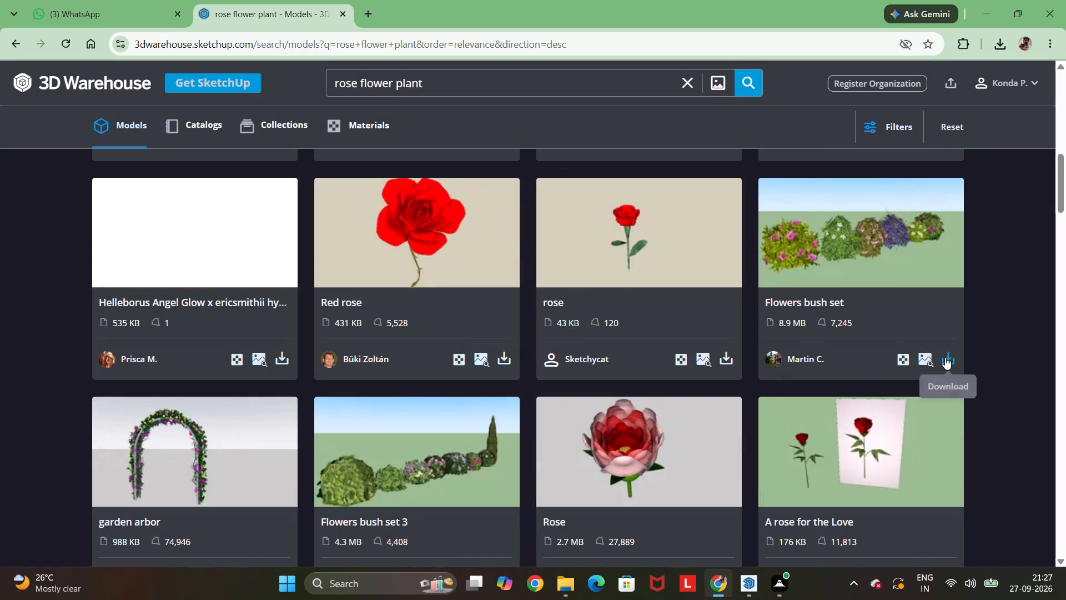
pyautogui.click(945, 357)
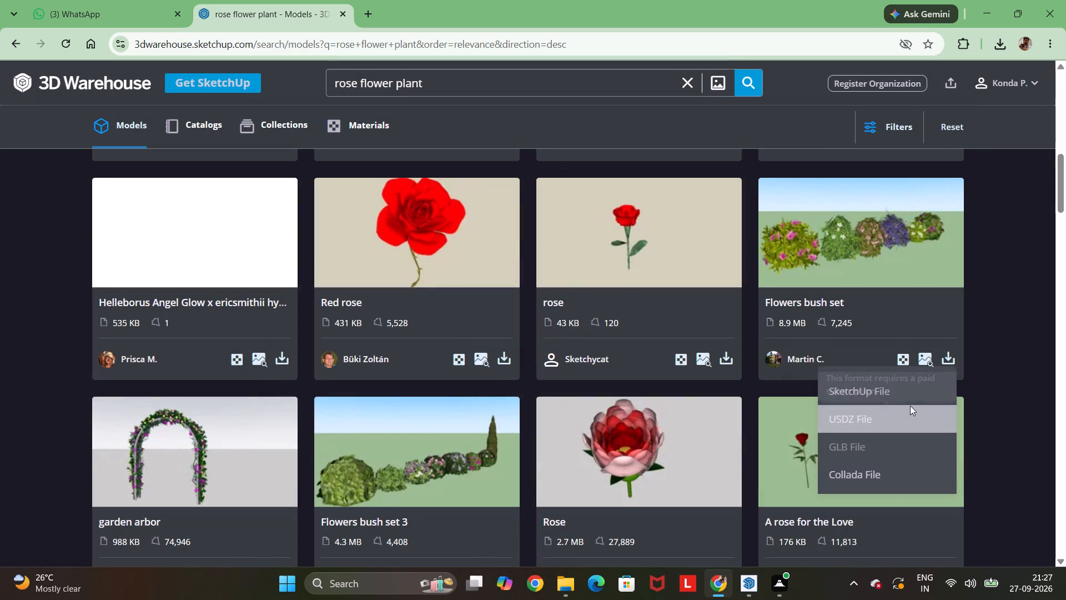
pyautogui.click(910, 398)
# Download the garden arbor model from the rose flower plant results as a SketchUp file.
pyautogui.scroll(-5, 748, 332)
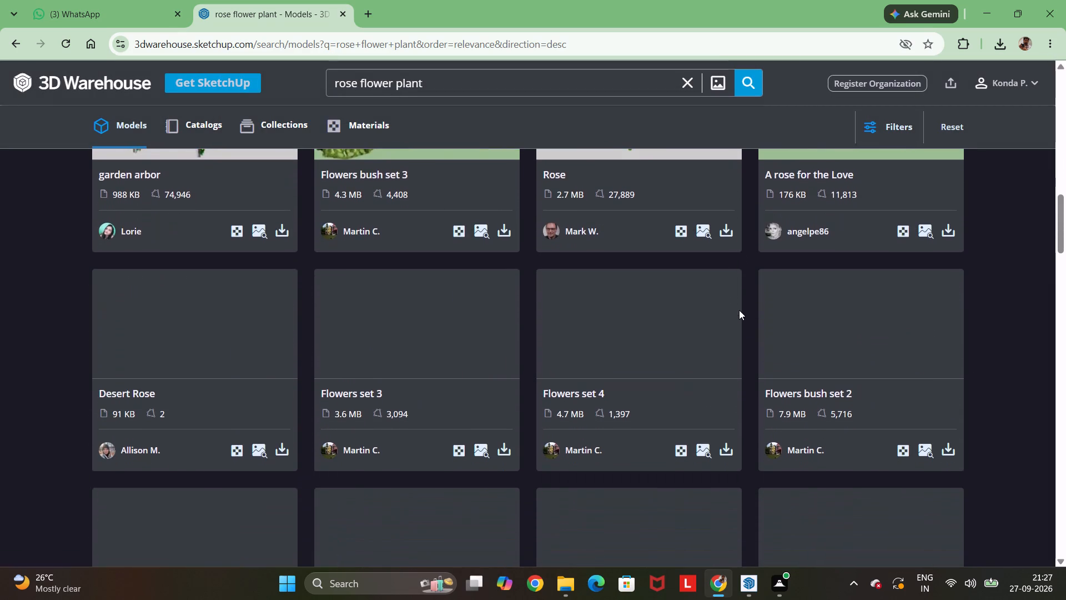
pyautogui.scroll(4, 739, 310)
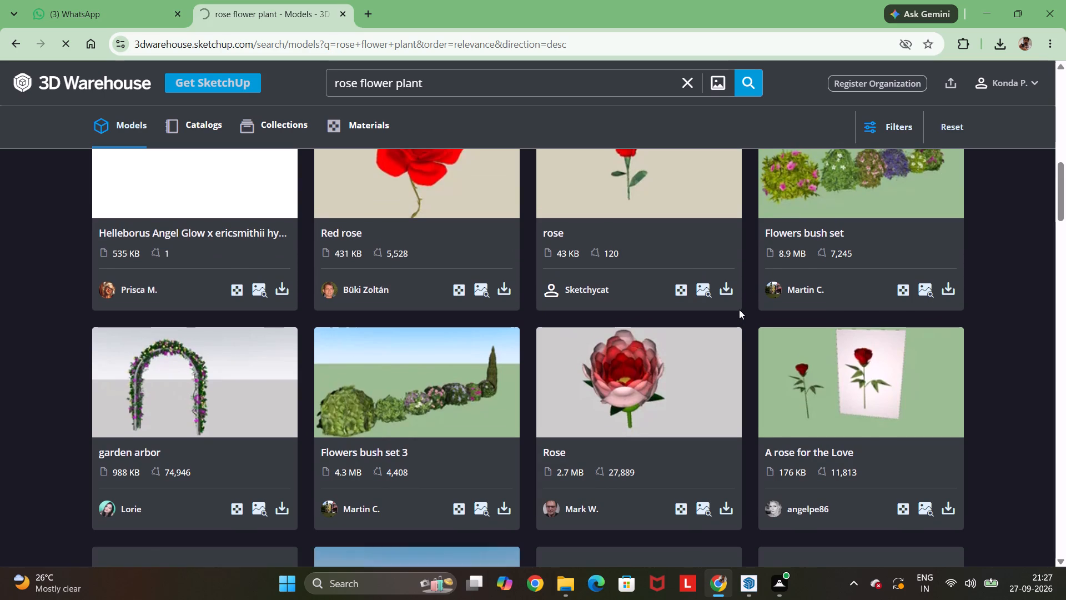
pyautogui.click(277, 512)
pyautogui.click(350, 388)
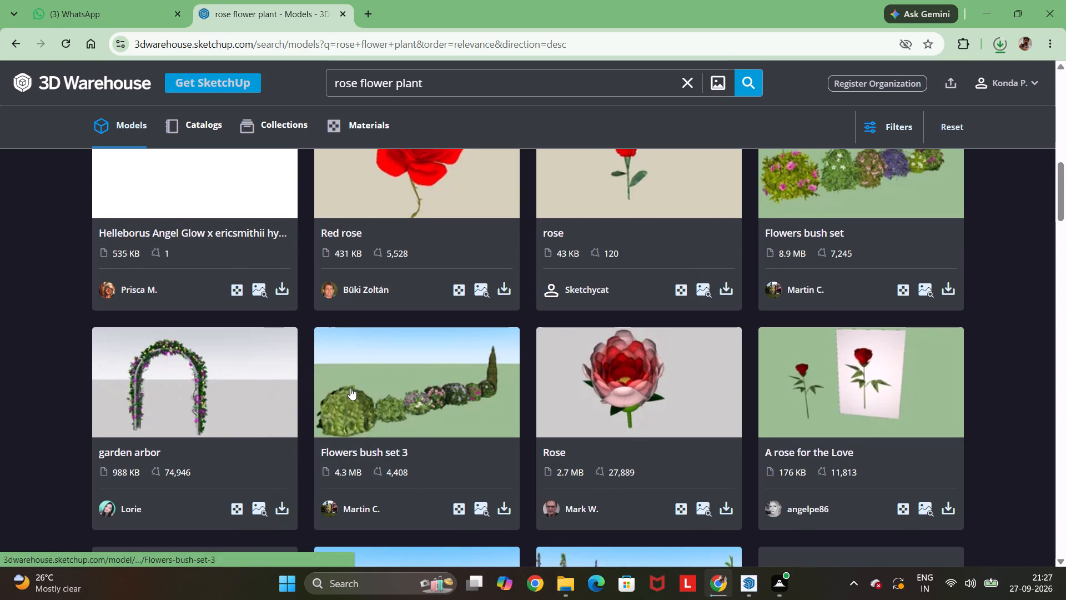
# Look through further rose flower plant results for other suitable flower and bush models.
pyautogui.scroll(-1, 350, 388)
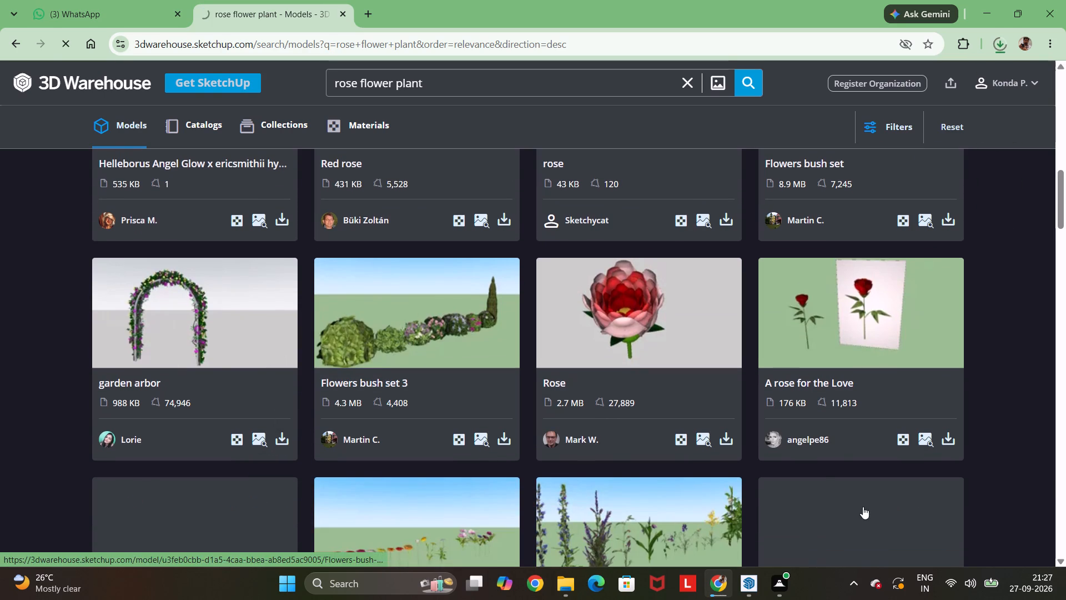
pyautogui.scroll(-3, 818, 471)
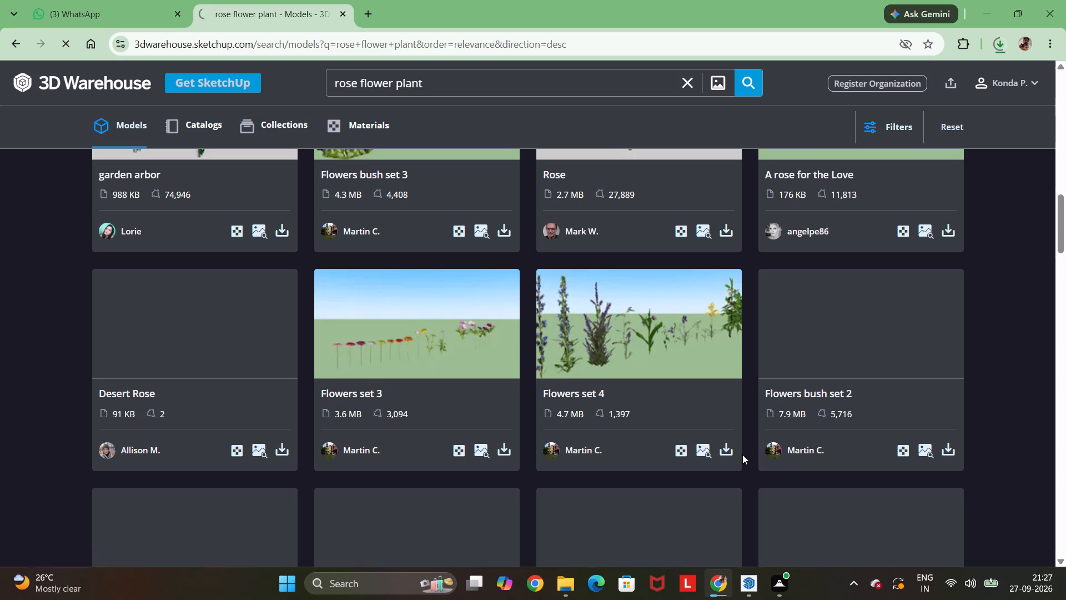
pyautogui.scroll(-4, 783, 423)
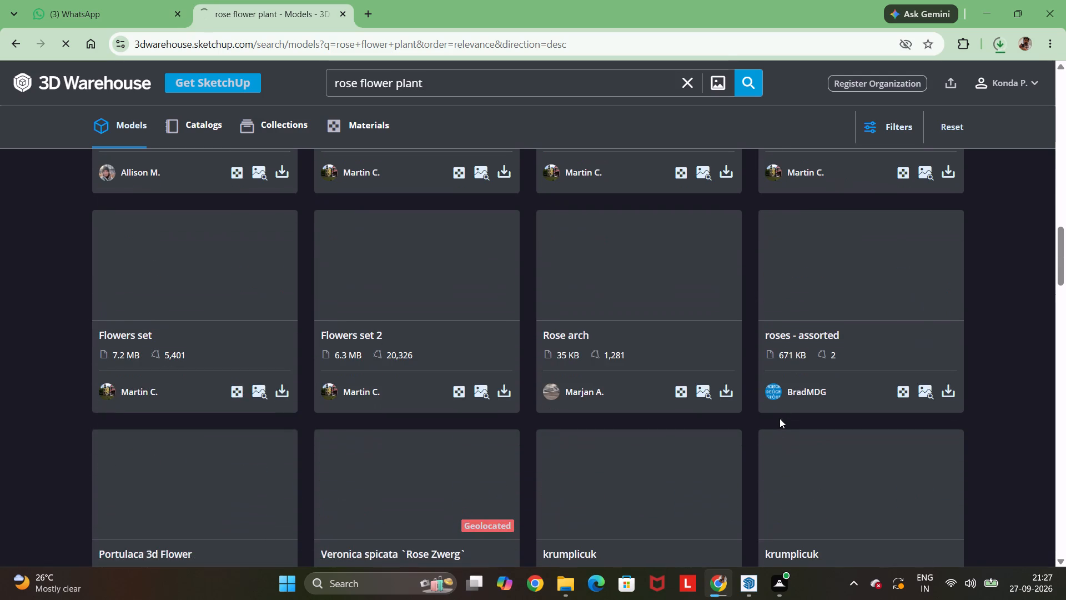
pyautogui.scroll(3, 780, 418)
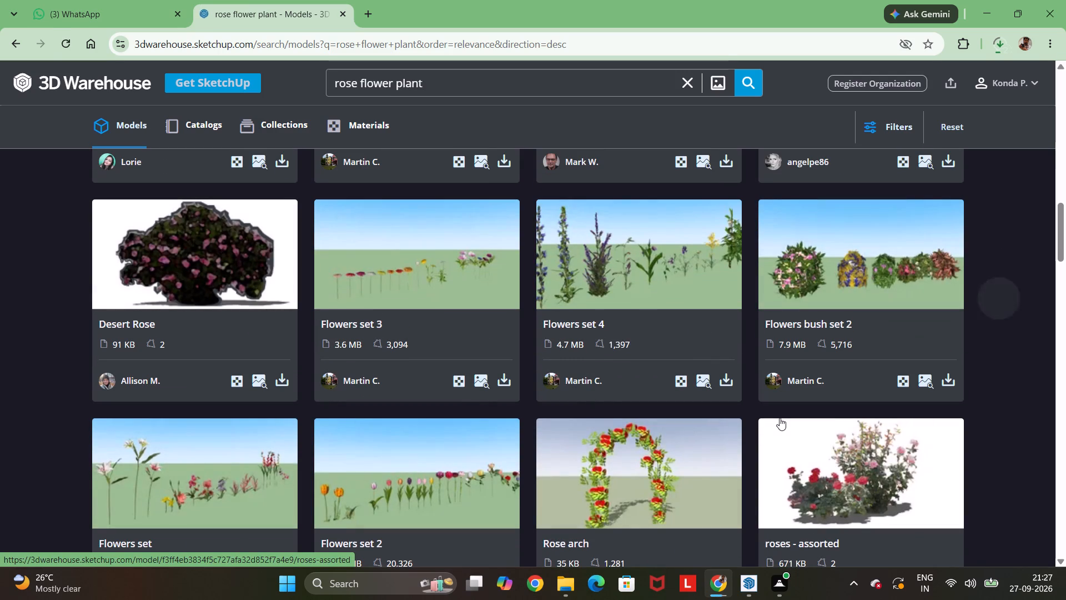
pyautogui.scroll(-7, 780, 418)
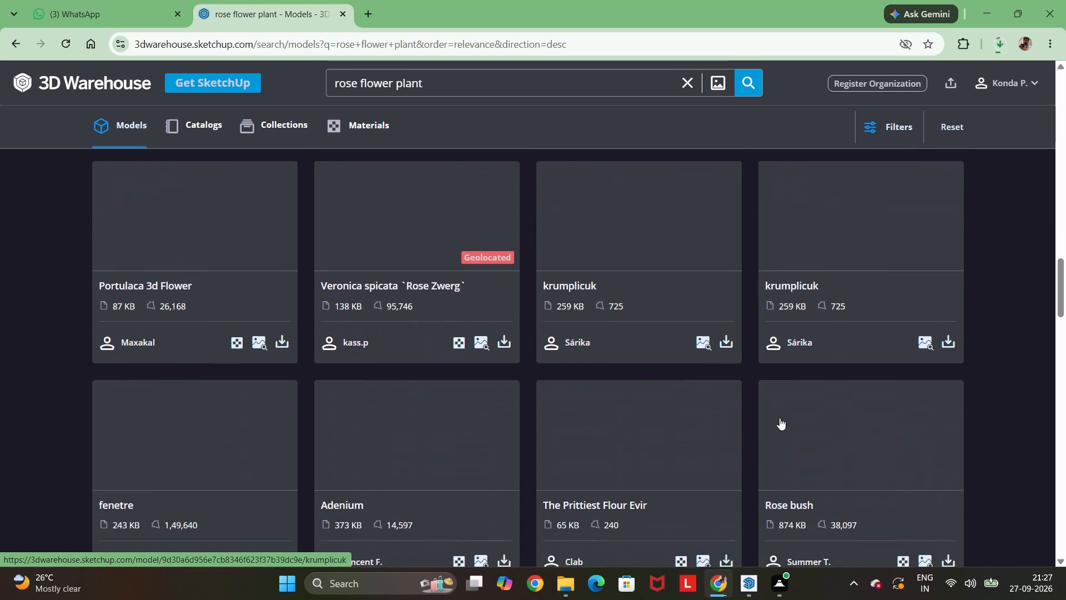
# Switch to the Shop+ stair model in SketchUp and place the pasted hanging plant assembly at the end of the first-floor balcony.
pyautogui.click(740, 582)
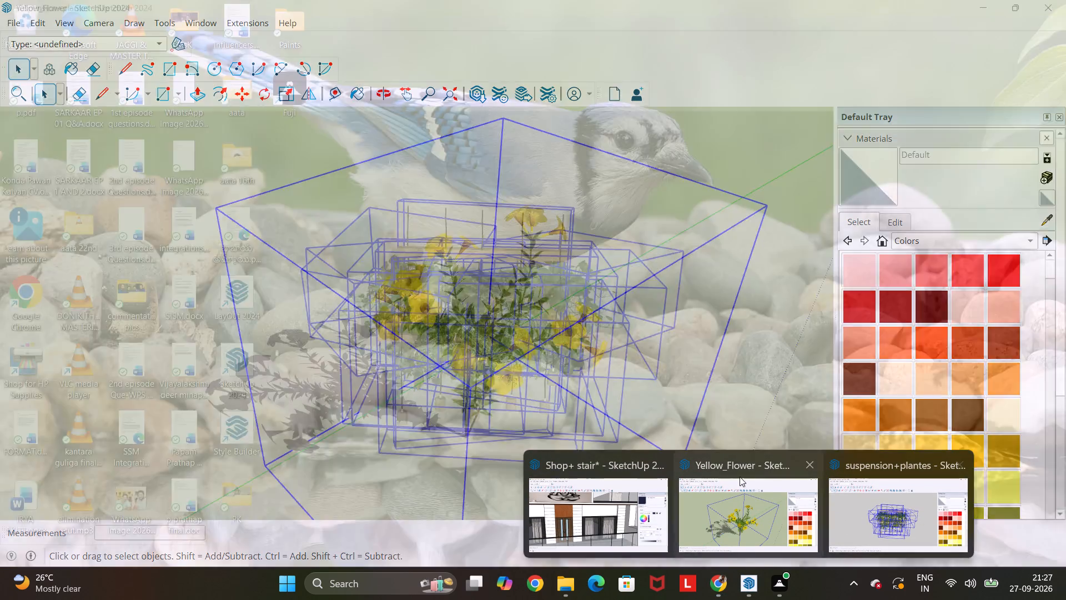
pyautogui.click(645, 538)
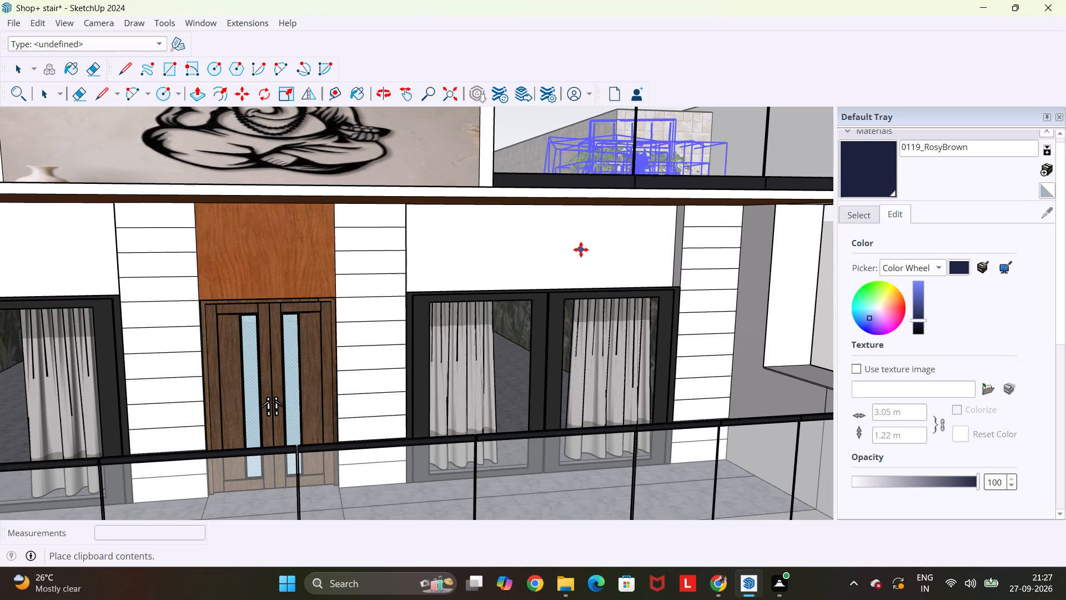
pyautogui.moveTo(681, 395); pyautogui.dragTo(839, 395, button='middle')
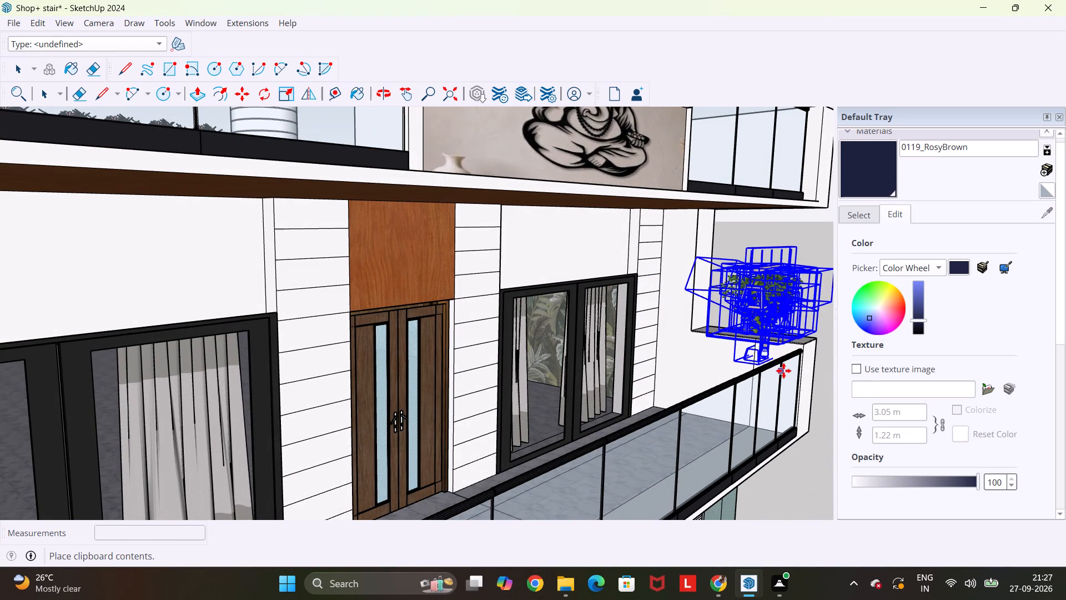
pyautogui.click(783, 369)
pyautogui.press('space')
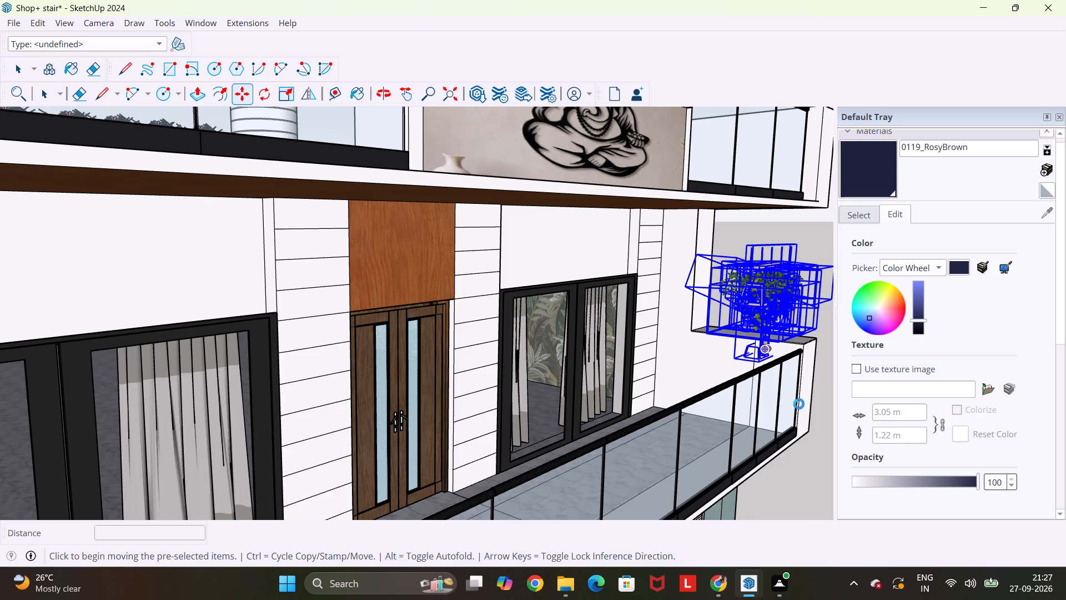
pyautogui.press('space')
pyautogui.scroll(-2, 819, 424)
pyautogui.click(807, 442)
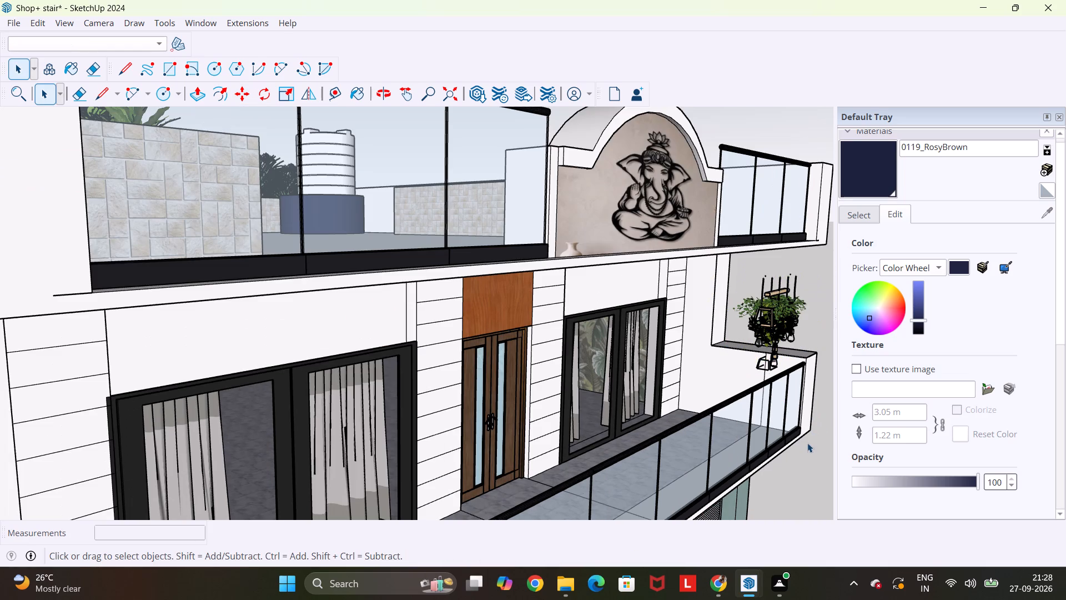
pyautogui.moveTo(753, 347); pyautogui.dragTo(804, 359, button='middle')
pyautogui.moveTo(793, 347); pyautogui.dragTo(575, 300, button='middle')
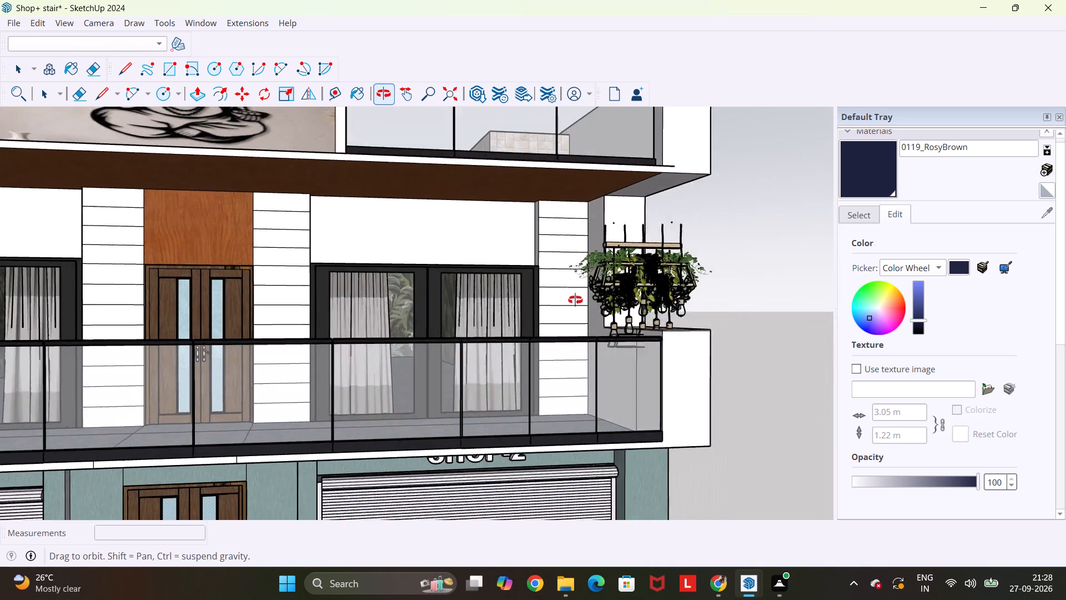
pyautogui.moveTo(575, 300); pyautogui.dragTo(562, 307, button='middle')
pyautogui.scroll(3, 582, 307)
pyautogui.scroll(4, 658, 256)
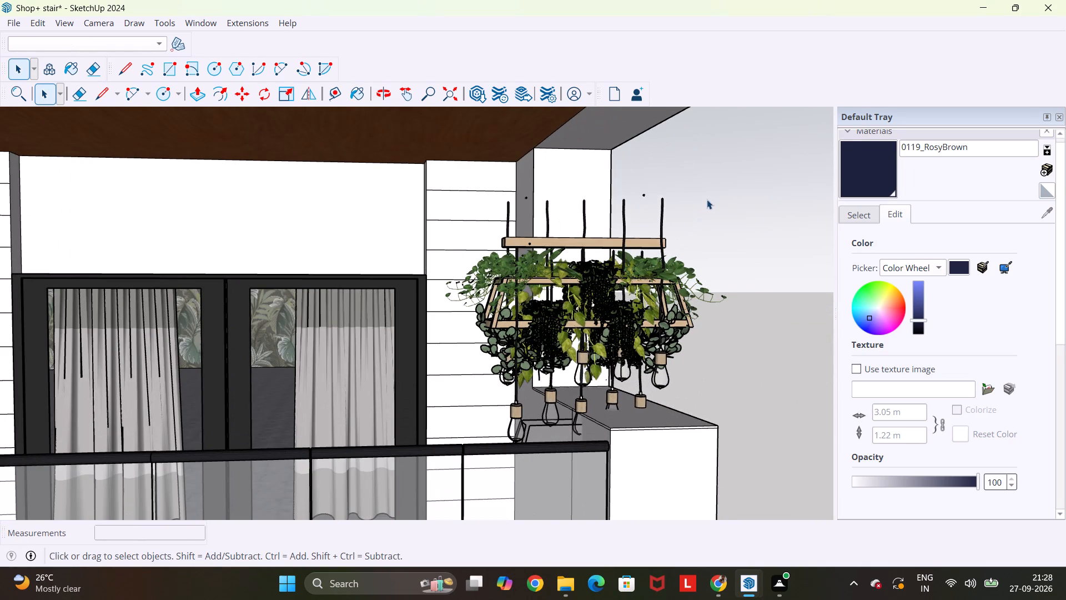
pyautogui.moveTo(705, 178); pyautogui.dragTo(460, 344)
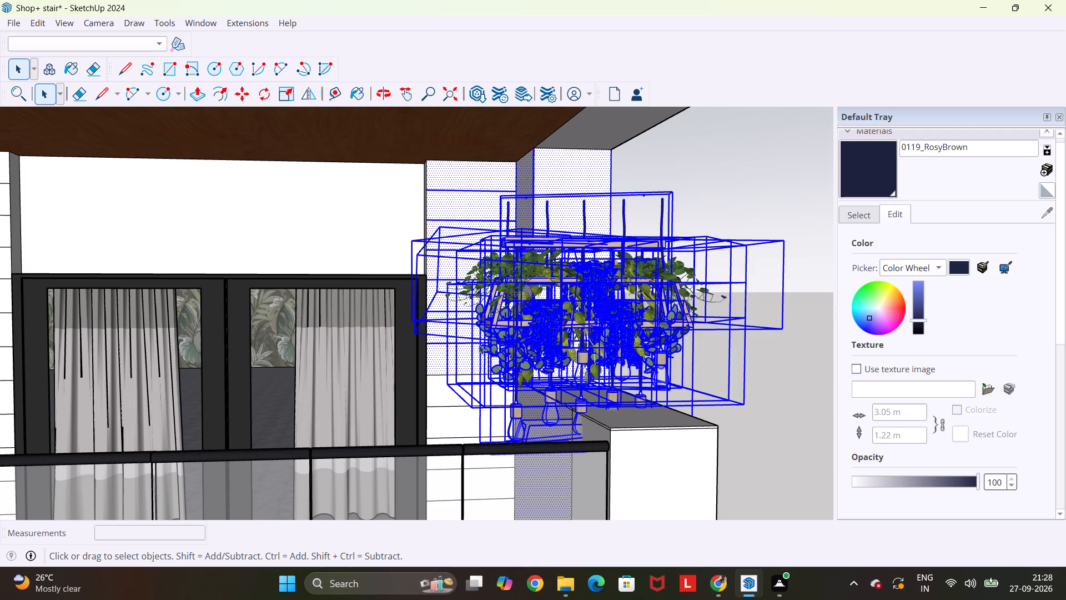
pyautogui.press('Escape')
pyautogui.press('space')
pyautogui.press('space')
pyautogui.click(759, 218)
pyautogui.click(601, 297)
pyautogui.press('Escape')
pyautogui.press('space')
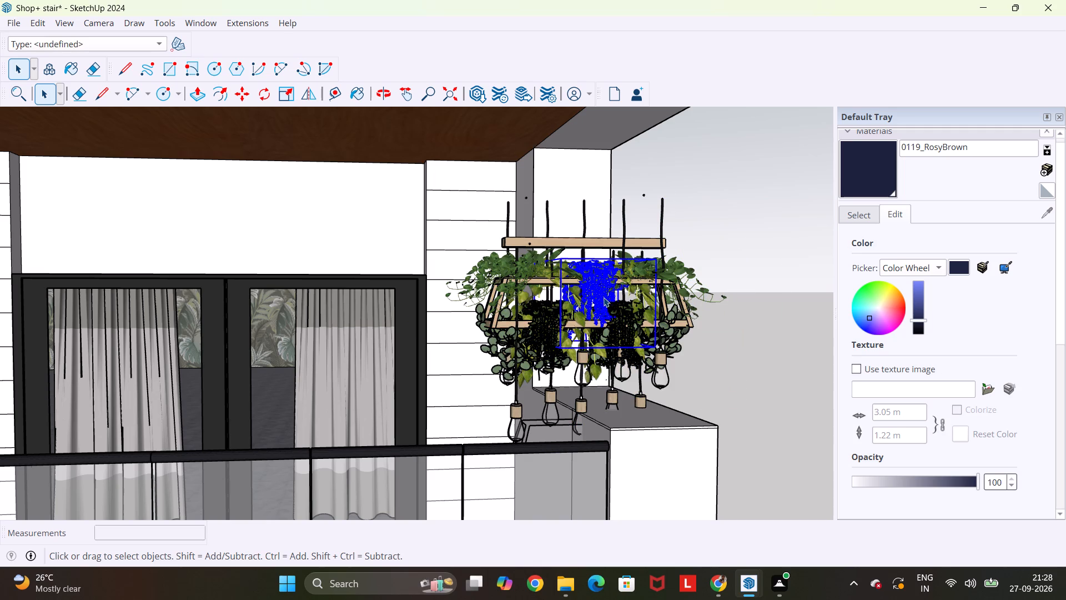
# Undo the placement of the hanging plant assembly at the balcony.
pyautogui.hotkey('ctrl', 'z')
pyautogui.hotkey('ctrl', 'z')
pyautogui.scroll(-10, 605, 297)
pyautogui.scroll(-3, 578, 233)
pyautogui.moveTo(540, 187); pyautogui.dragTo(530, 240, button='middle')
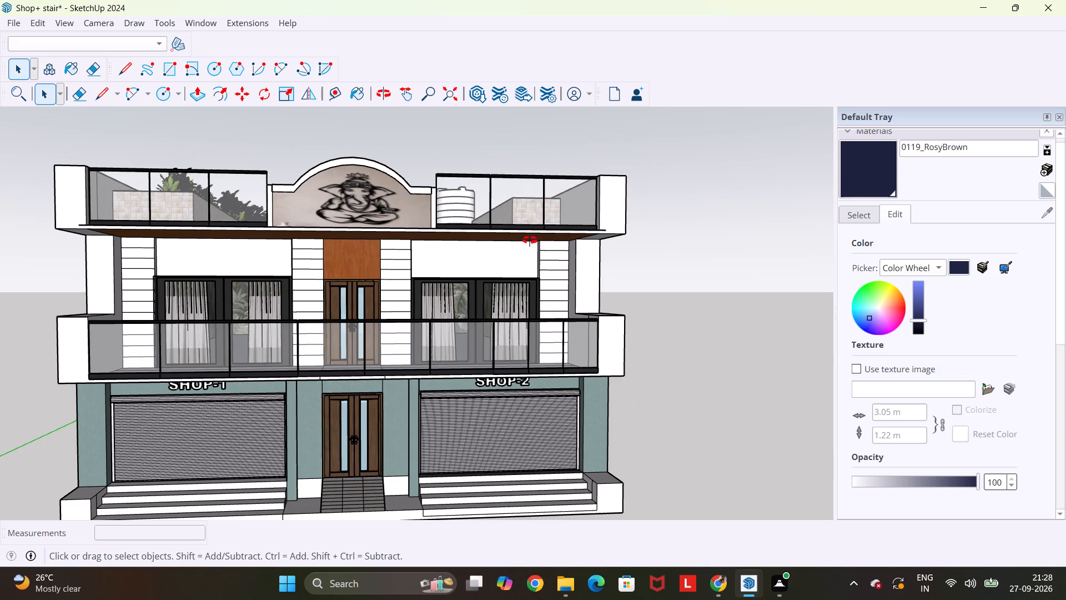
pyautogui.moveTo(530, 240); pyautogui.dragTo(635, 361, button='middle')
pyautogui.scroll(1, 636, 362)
# Close the suspension+plantes model window.
pyautogui.click(746, 585)
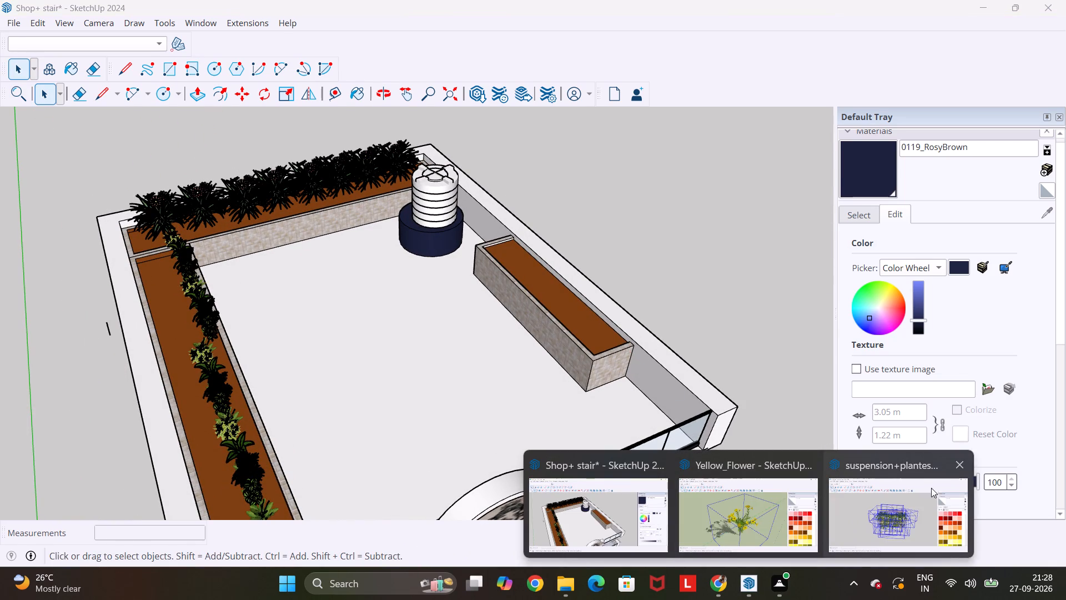
pyautogui.click(962, 466)
# In the refreshed Downloads folder, open Flowers+bush+set.skp, arbor+fin.skp, Hydrangea+Paniculata+Blue.skp and Flower+Plant.skp.
pyautogui.click(711, 586)
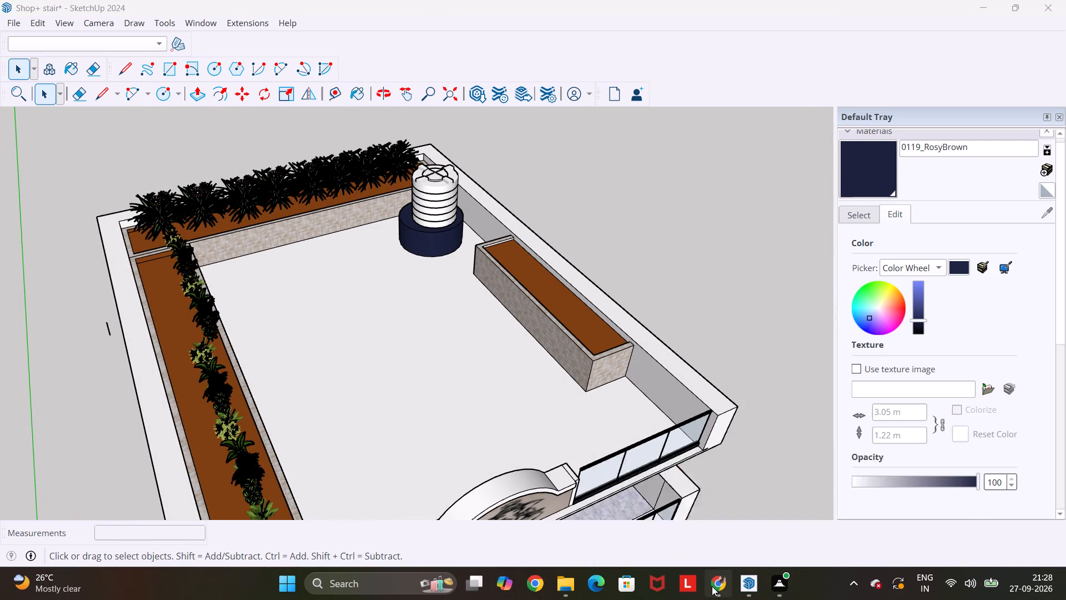
pyautogui.scroll(-1, 636, 459)
pyautogui.click(568, 577)
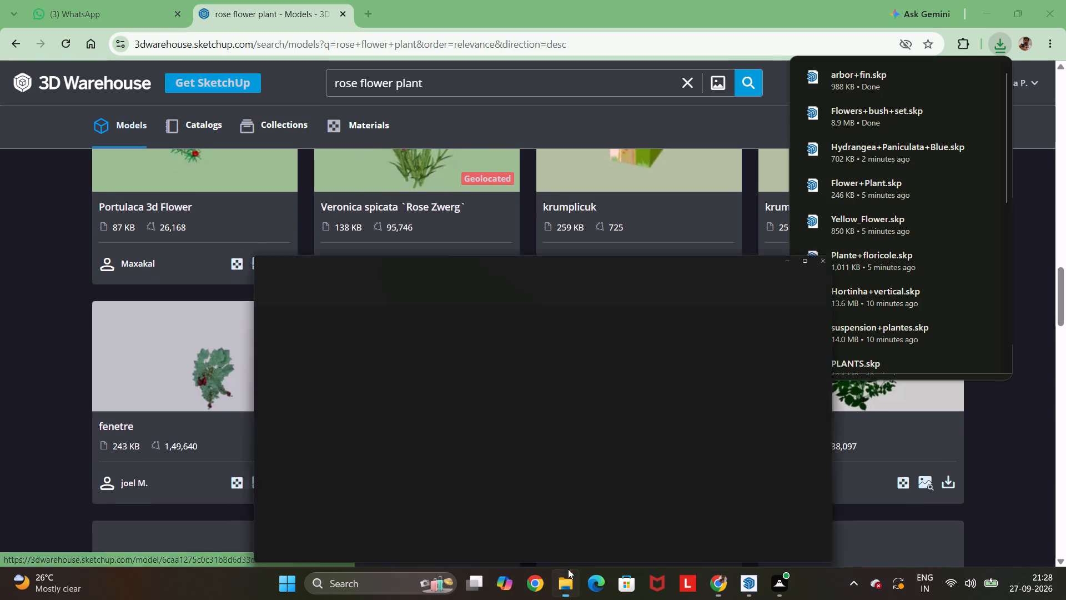
pyautogui.click(120, 48)
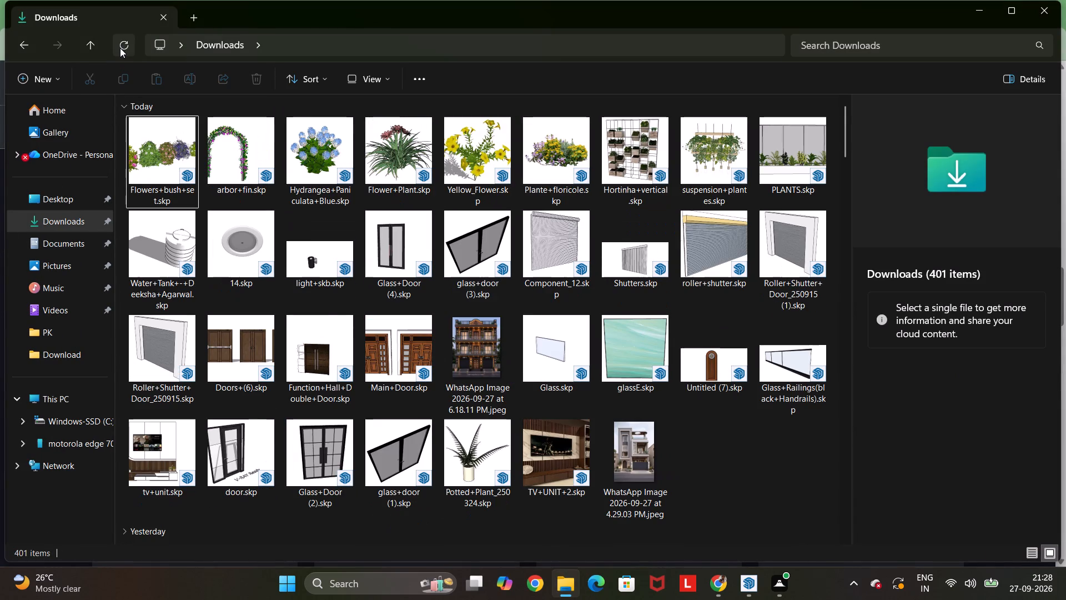
pyautogui.rightClick(172, 165)
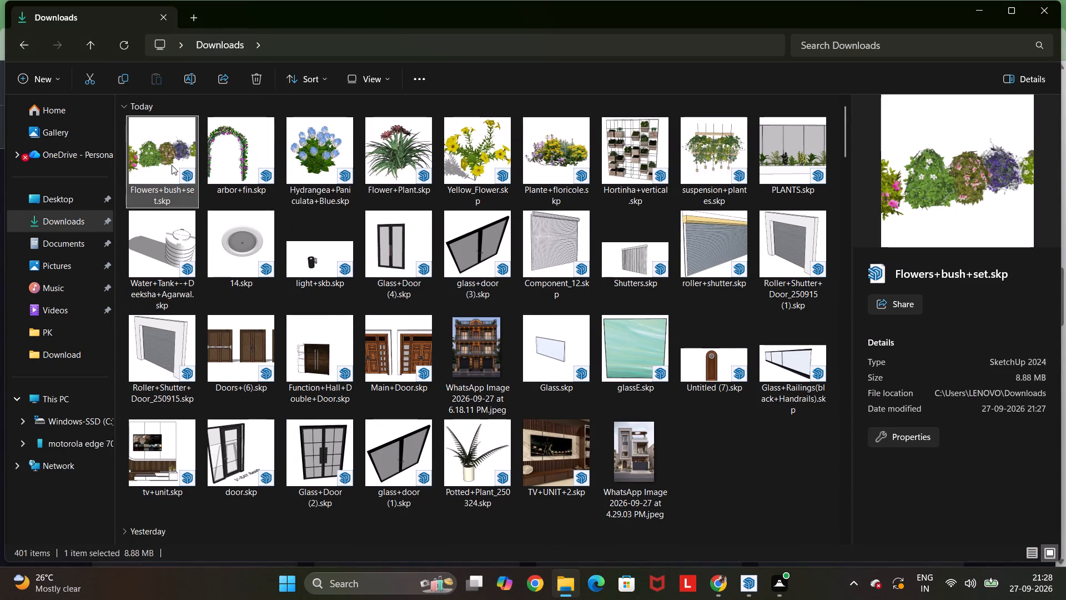
pyautogui.click(202, 211)
pyautogui.click(232, 161)
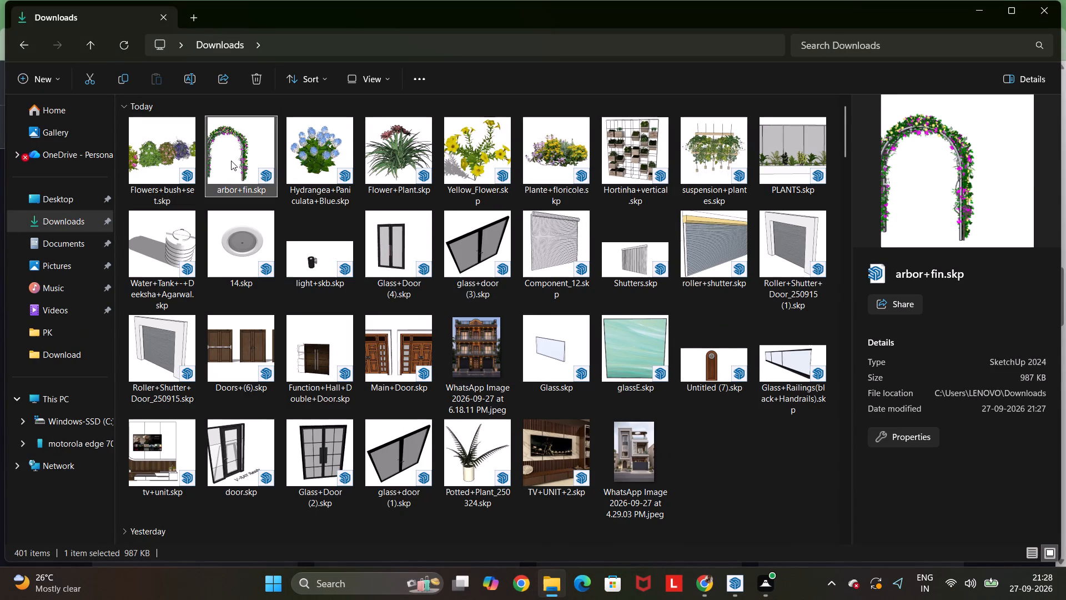
pyautogui.rightClick(231, 161)
pyautogui.click(268, 185)
pyautogui.rightClick(317, 139)
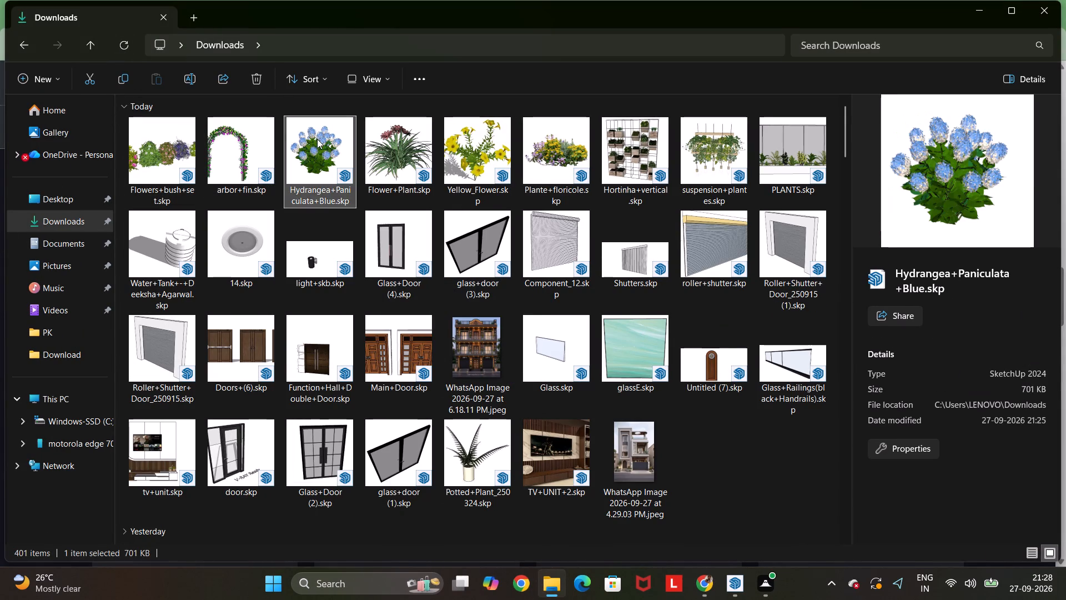
pyautogui.click(345, 180)
pyautogui.rightClick(385, 151)
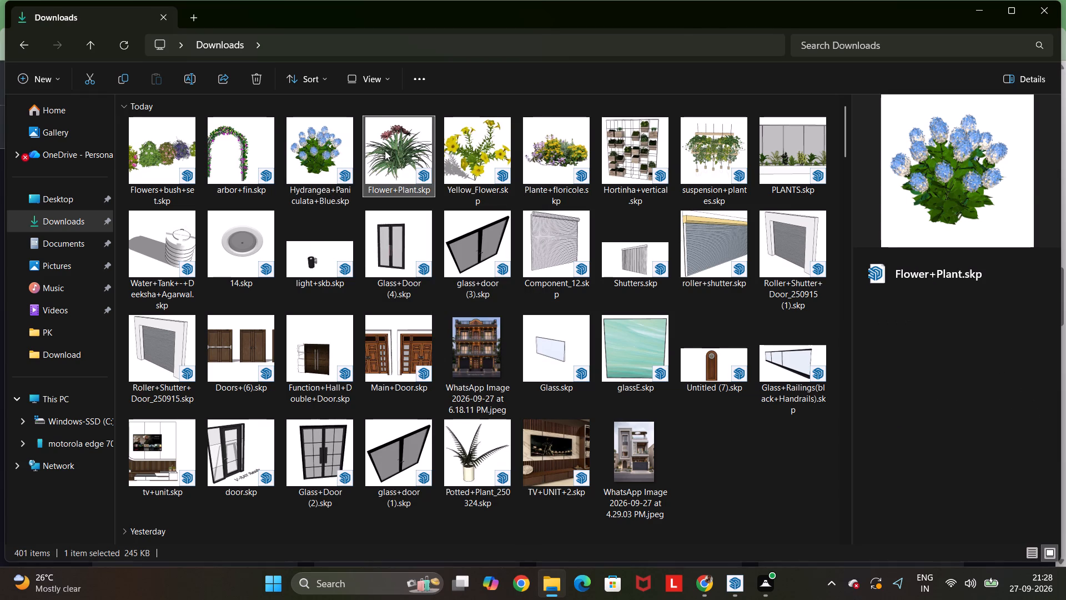
pyautogui.click(414, 183)
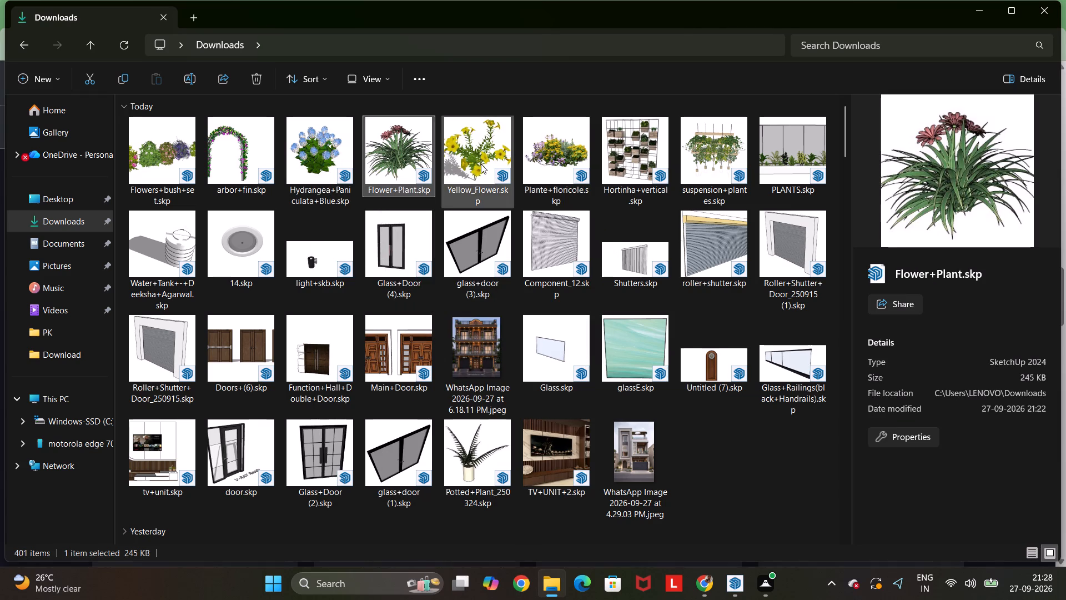
# Close the Yellow_Flower model window and return to the Shop+ stair model's front facade.
pyautogui.click(717, 584)
pyautogui.click(726, 587)
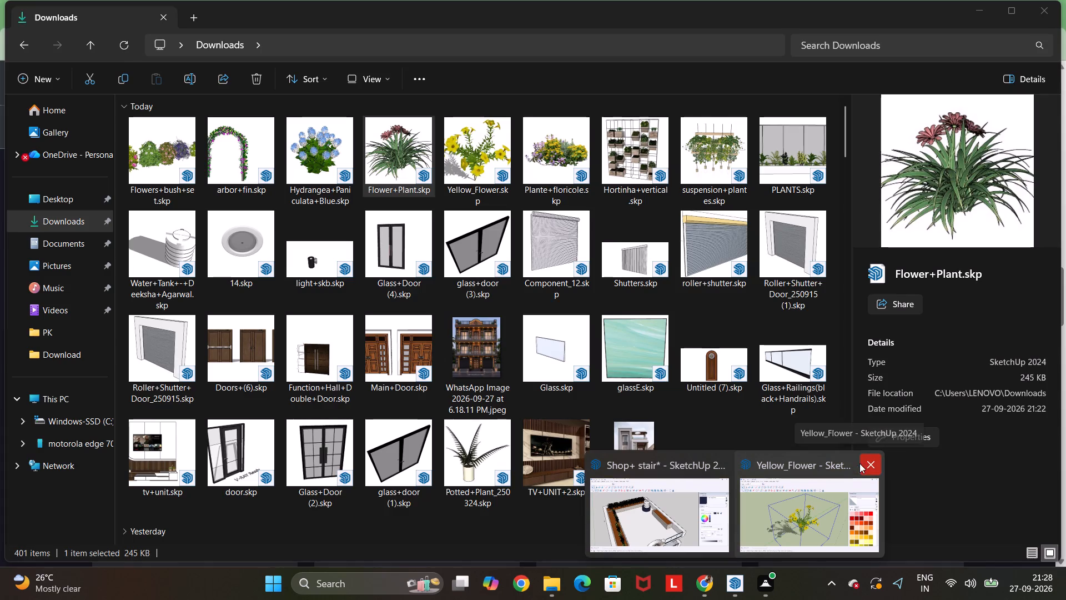
pyautogui.click(862, 464)
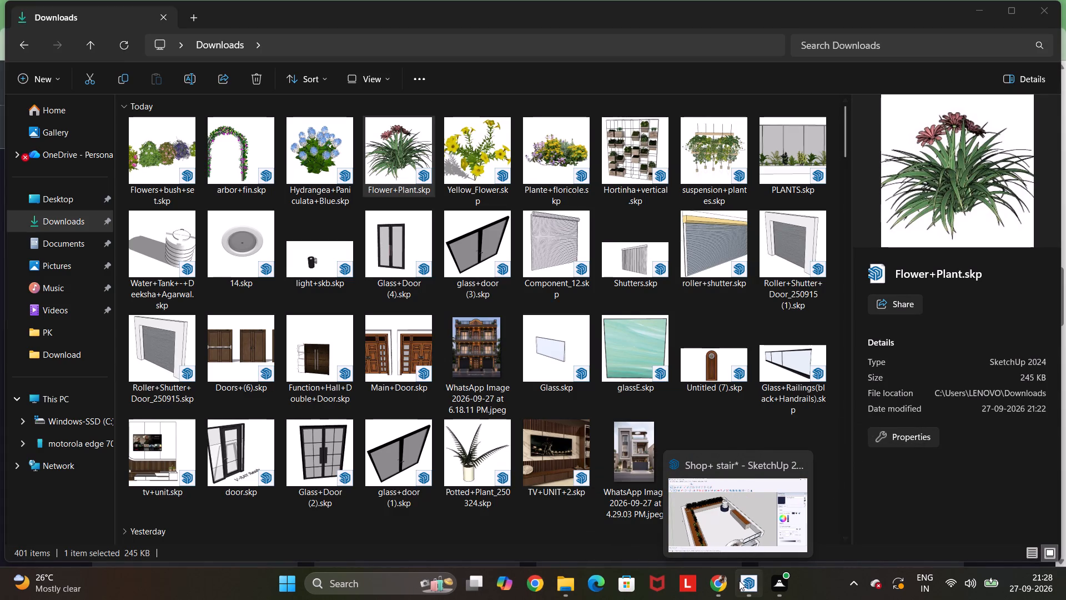
pyautogui.click(748, 532)
pyautogui.moveTo(620, 448); pyautogui.dragTo(513, 298, button='middle')
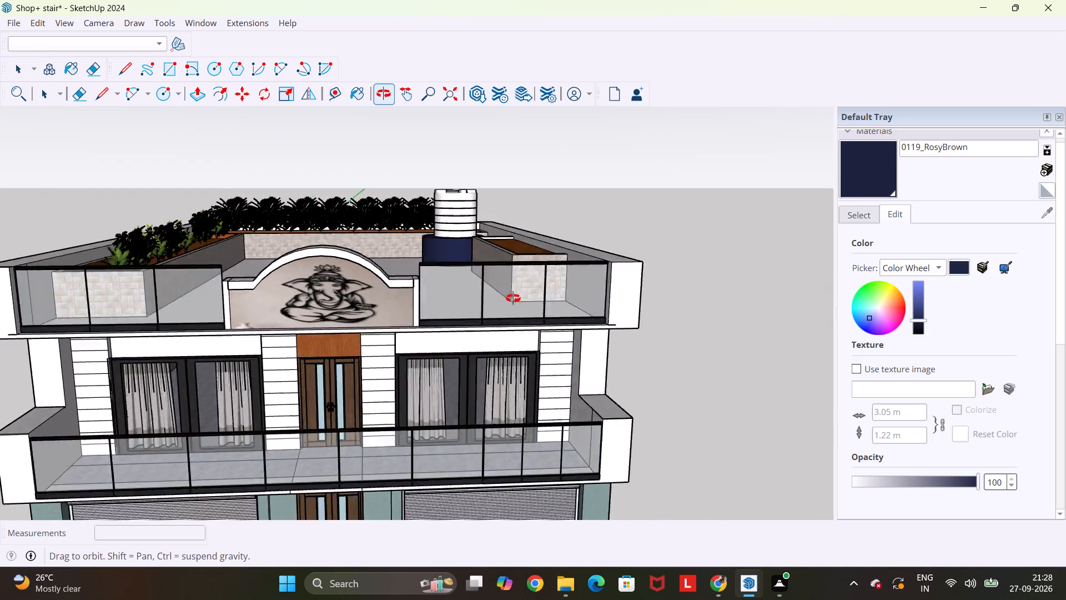
pyautogui.moveTo(513, 298); pyautogui.dragTo(515, 268, button='middle')
pyautogui.scroll(-4, 515, 268)
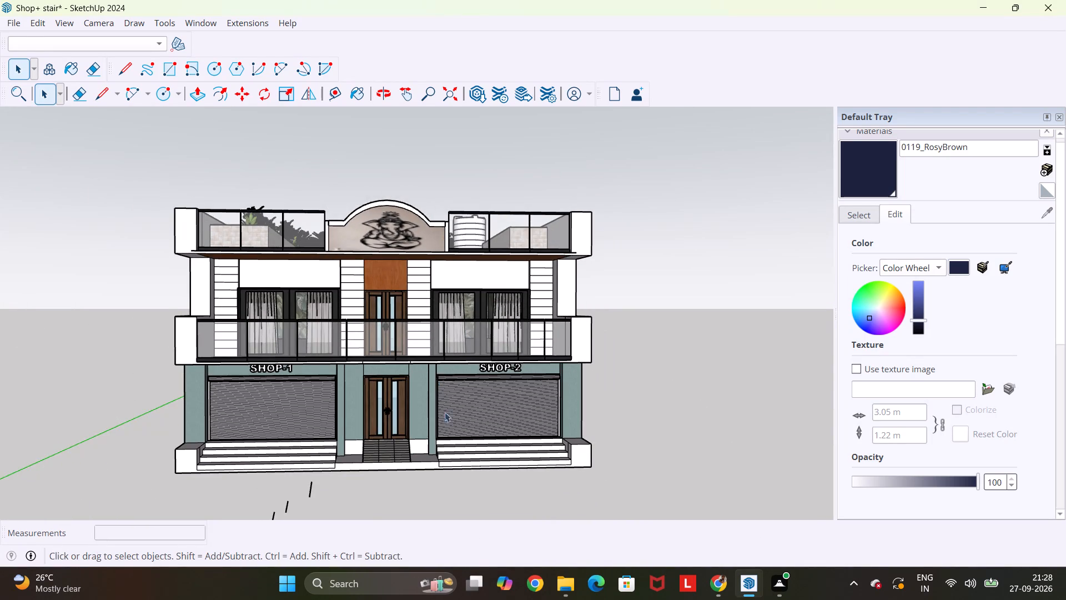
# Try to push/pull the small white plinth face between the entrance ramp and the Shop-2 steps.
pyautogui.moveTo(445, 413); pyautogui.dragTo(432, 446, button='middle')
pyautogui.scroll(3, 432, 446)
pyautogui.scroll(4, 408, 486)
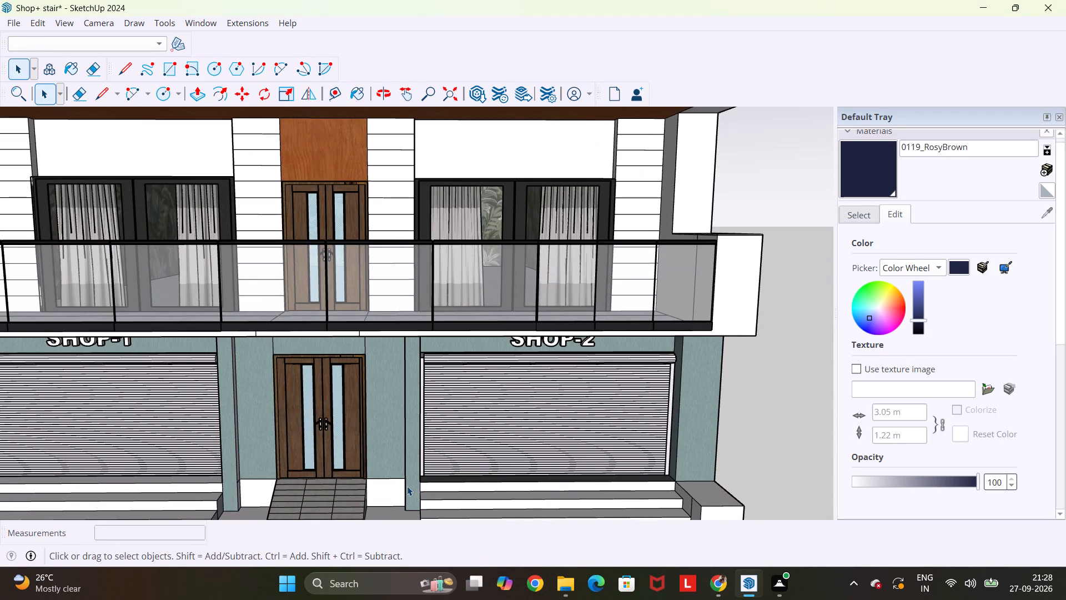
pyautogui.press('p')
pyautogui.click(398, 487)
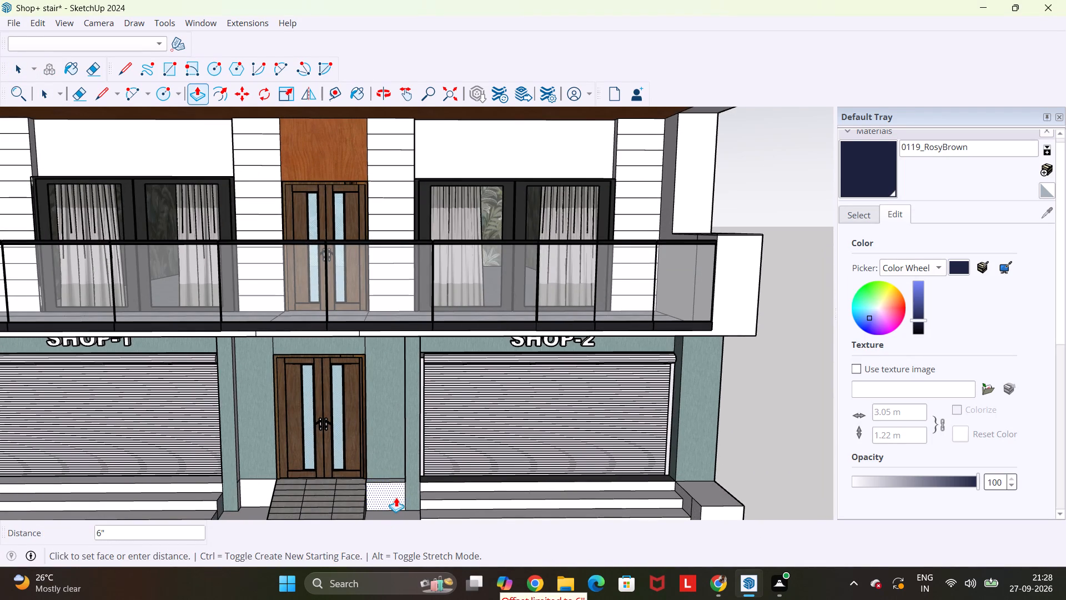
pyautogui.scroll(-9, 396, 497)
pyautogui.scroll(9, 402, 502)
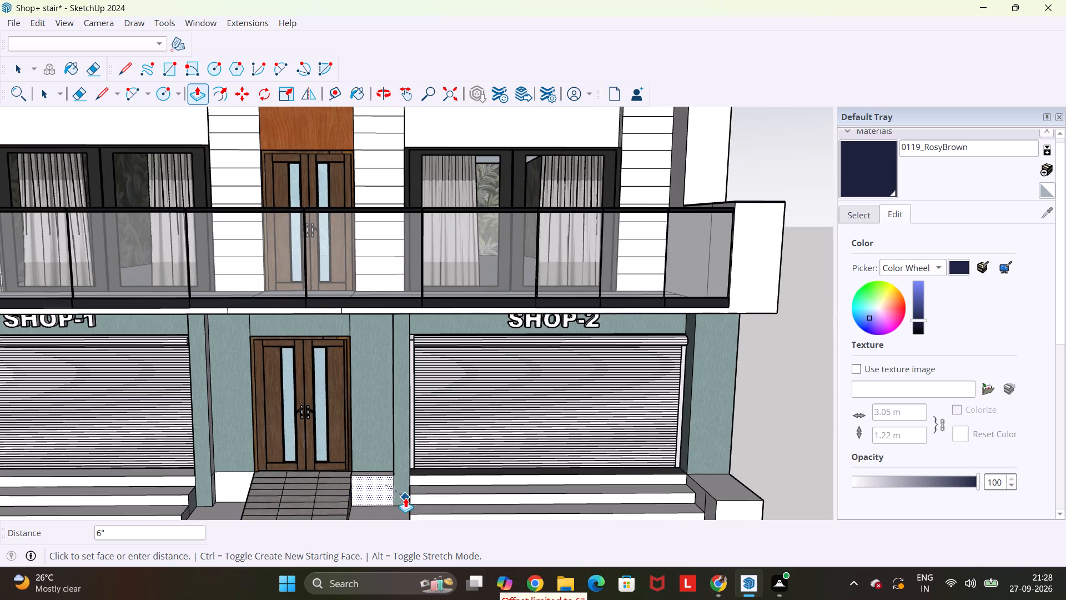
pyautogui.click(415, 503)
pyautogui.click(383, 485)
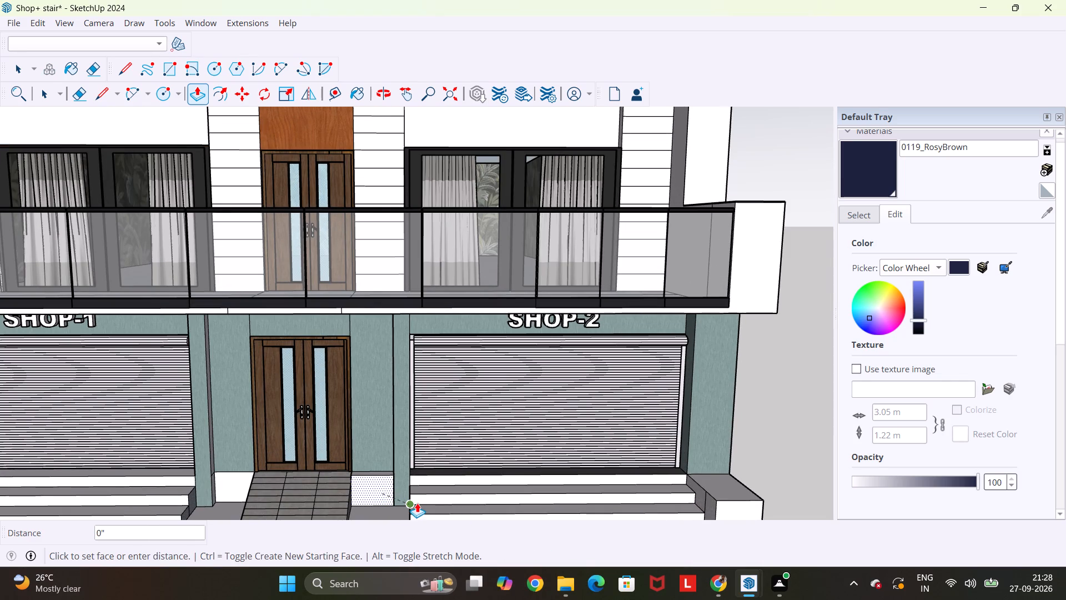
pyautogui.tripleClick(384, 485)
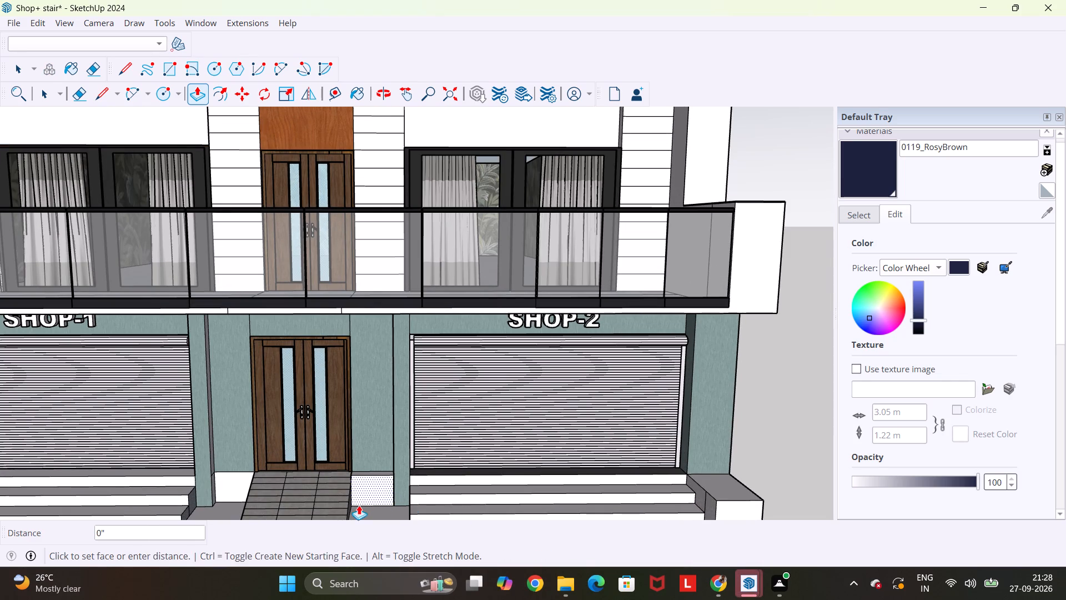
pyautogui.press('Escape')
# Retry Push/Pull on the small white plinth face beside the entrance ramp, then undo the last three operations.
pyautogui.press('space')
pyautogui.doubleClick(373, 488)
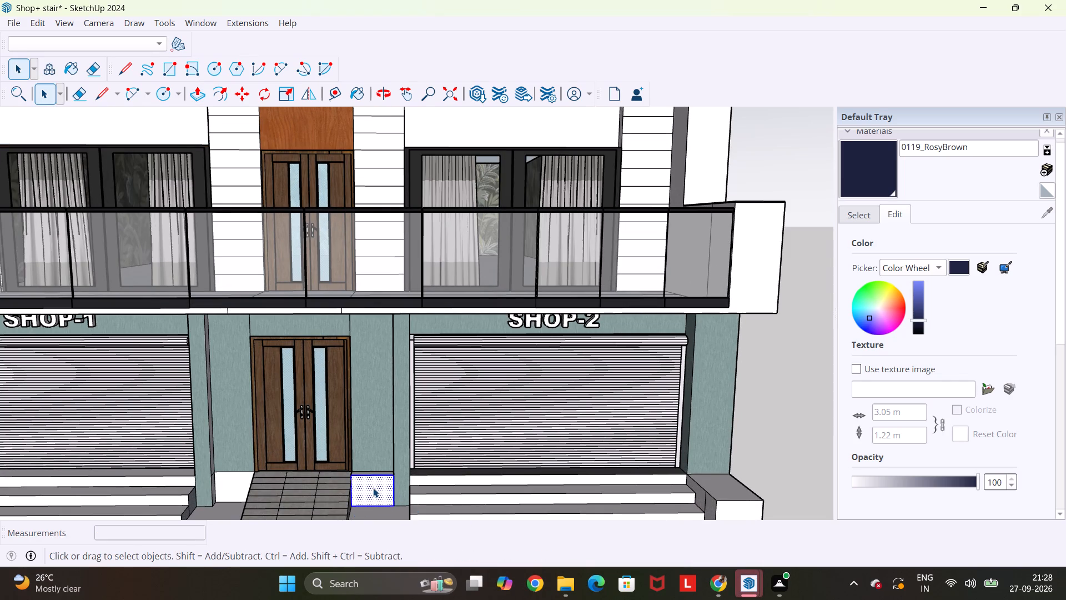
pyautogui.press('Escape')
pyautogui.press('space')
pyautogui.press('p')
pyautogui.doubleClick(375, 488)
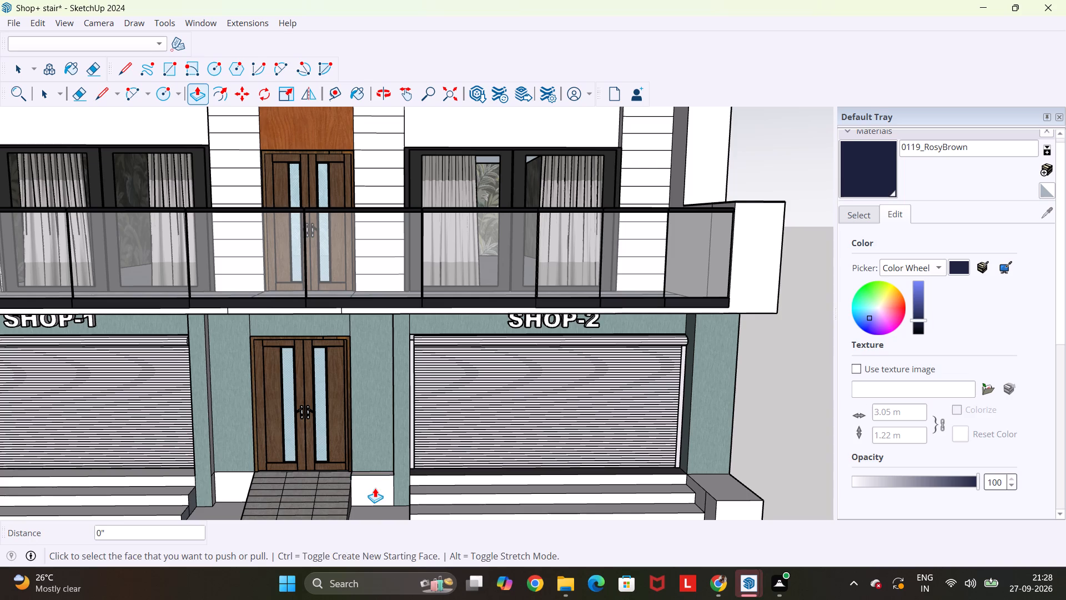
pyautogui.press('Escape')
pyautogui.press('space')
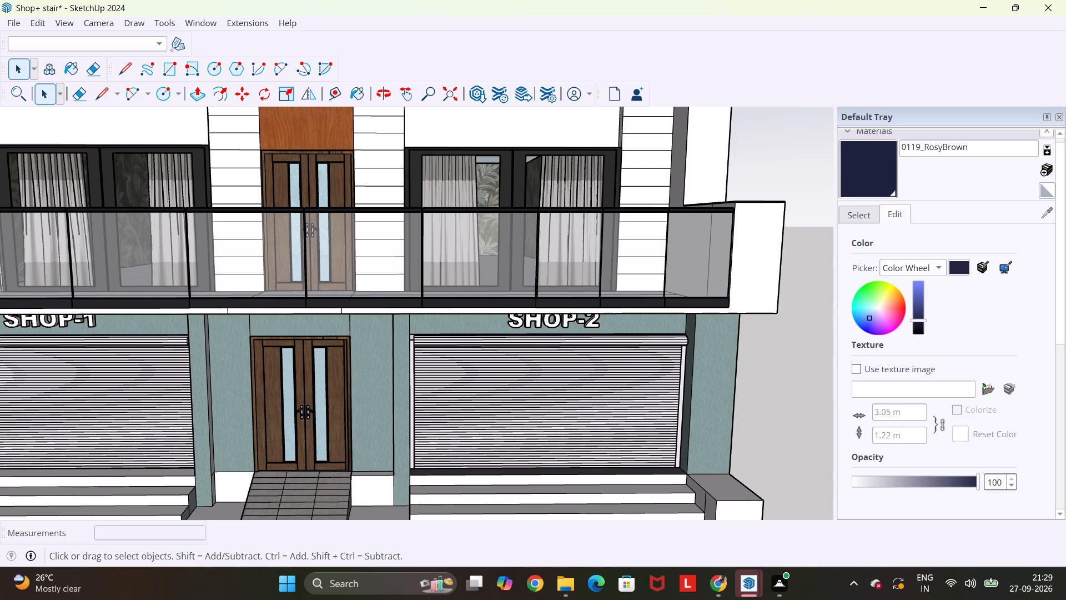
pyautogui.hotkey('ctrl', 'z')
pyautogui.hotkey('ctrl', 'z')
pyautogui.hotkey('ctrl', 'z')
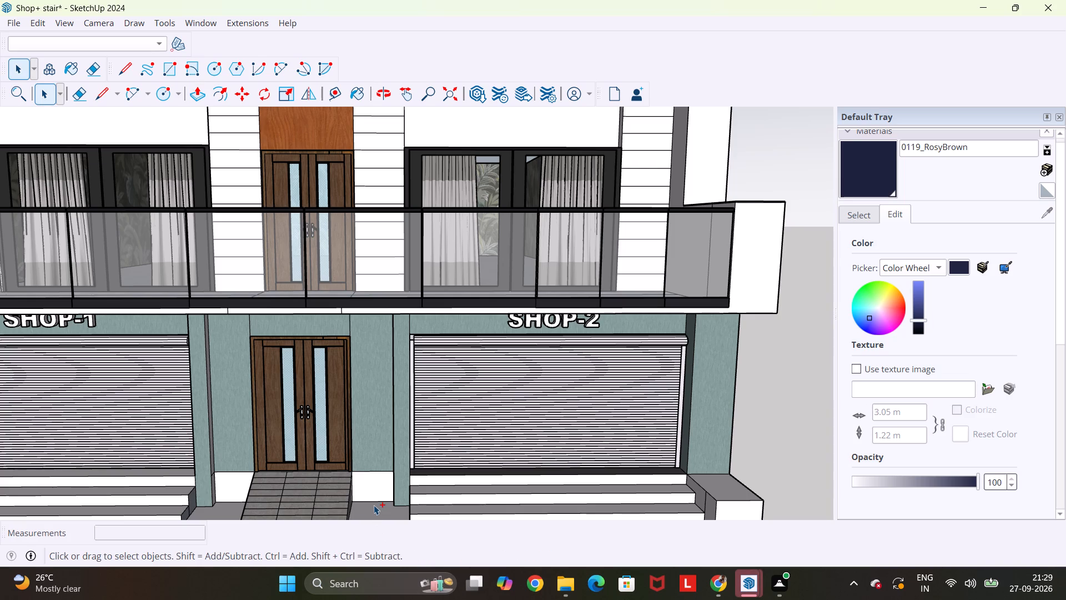
# Delete the stray short line segment lying outside the building near its base.
pyautogui.scroll(-10, 374, 505)
pyautogui.scroll(-2, 571, 488)
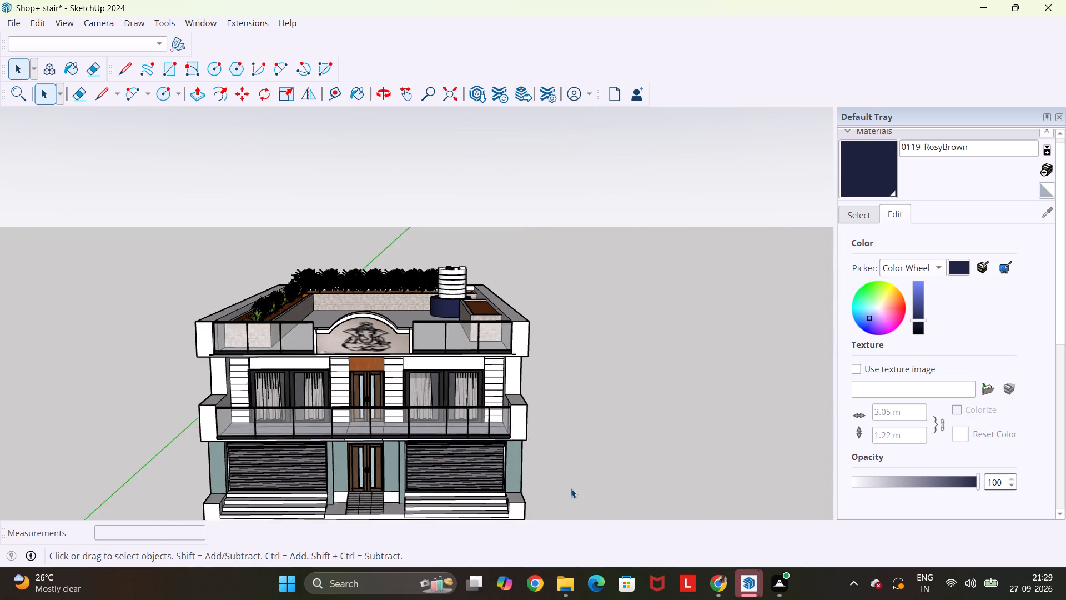
pyautogui.scroll(-1, 571, 488)
pyautogui.moveTo(435, 513); pyautogui.dragTo(482, 435, button='middle')
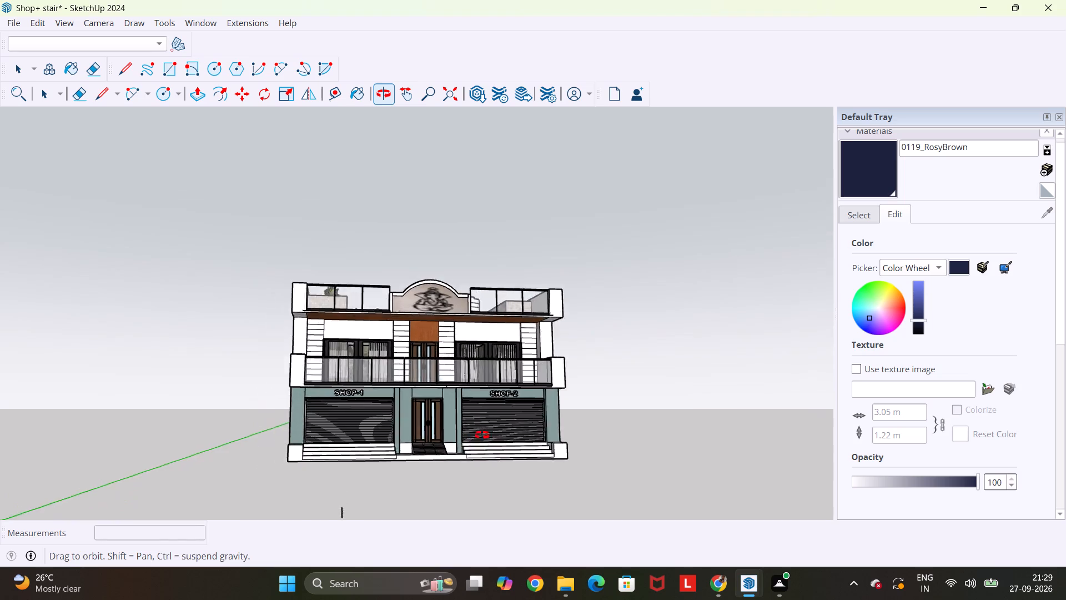
pyautogui.moveTo(482, 435); pyautogui.dragTo(575, 415, button='middle')
pyautogui.scroll(-2, 575, 415)
pyautogui.moveTo(404, 477); pyautogui.dragTo(345, 512)
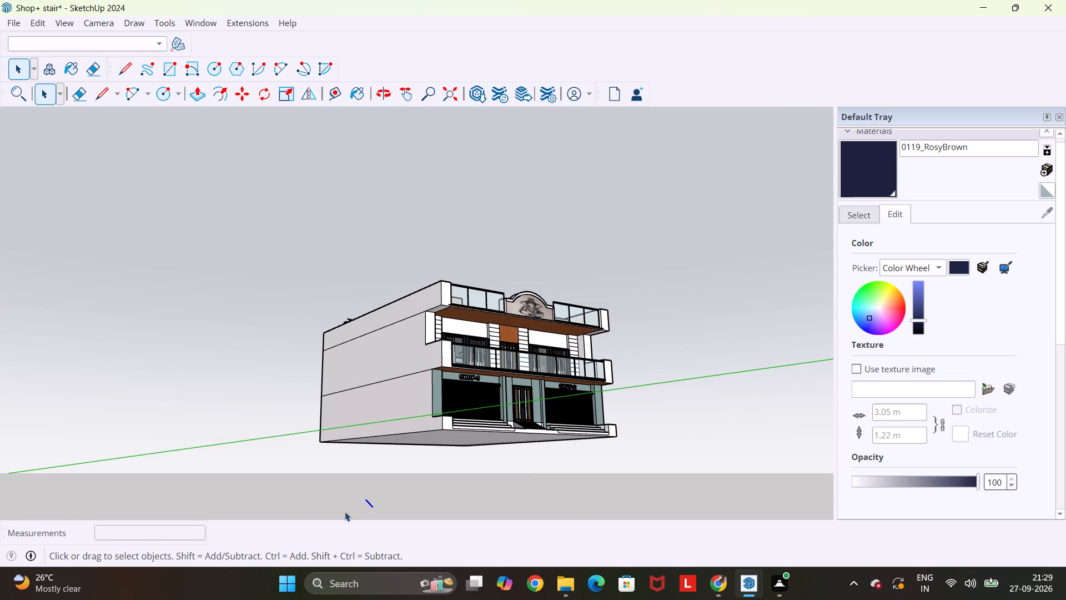
pyautogui.press('Delete')
# Erase the two horizontal floor-level lines across the building's left side wall.
pyautogui.press('e')
pyautogui.moveTo(373, 321); pyautogui.dragTo(376, 417)
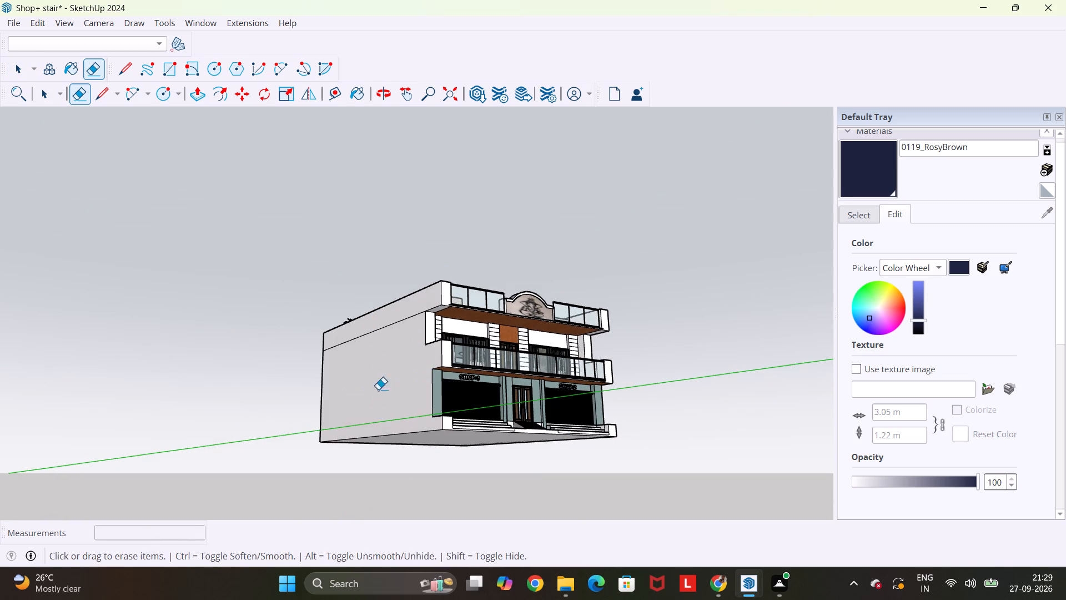
pyautogui.moveTo(375, 324); pyautogui.dragTo(374, 352)
# Erase the two horizontal floor-level lines across the building's right side wall, on the water tank side.
pyautogui.moveTo(639, 372); pyautogui.dragTo(218, 397, button='middle')
pyautogui.scroll(3, 424, 363)
pyautogui.moveTo(370, 316); pyautogui.dragTo(369, 429)
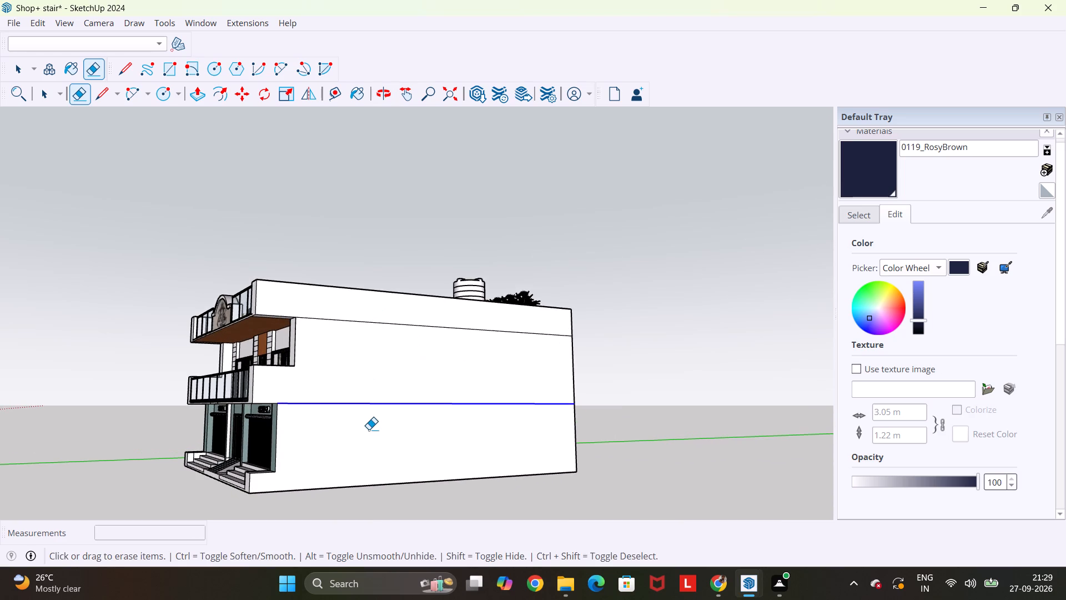
pyautogui.moveTo(369, 429); pyautogui.dragTo(369, 432)
pyautogui.moveTo(354, 311); pyautogui.dragTo(353, 348)
pyautogui.scroll(3, 358, 324)
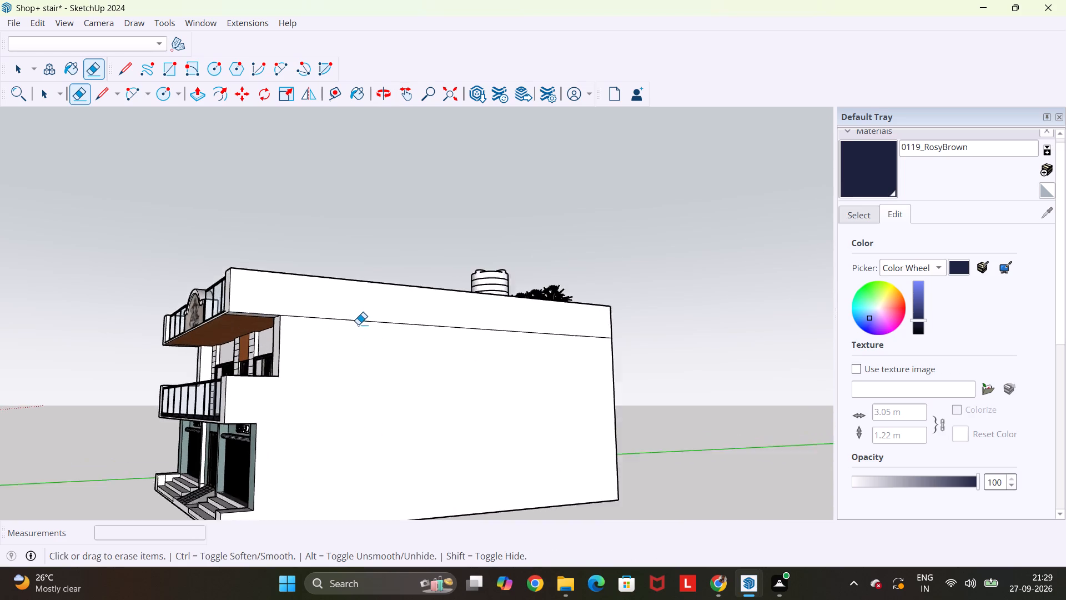
pyautogui.scroll(3, 358, 324)
pyautogui.click(358, 317)
# Erase the two horizontal floor-level lines across the building's rear wall.
pyautogui.scroll(-11, 358, 317)
pyautogui.moveTo(520, 347); pyautogui.dragTo(509, 347, button='middle')
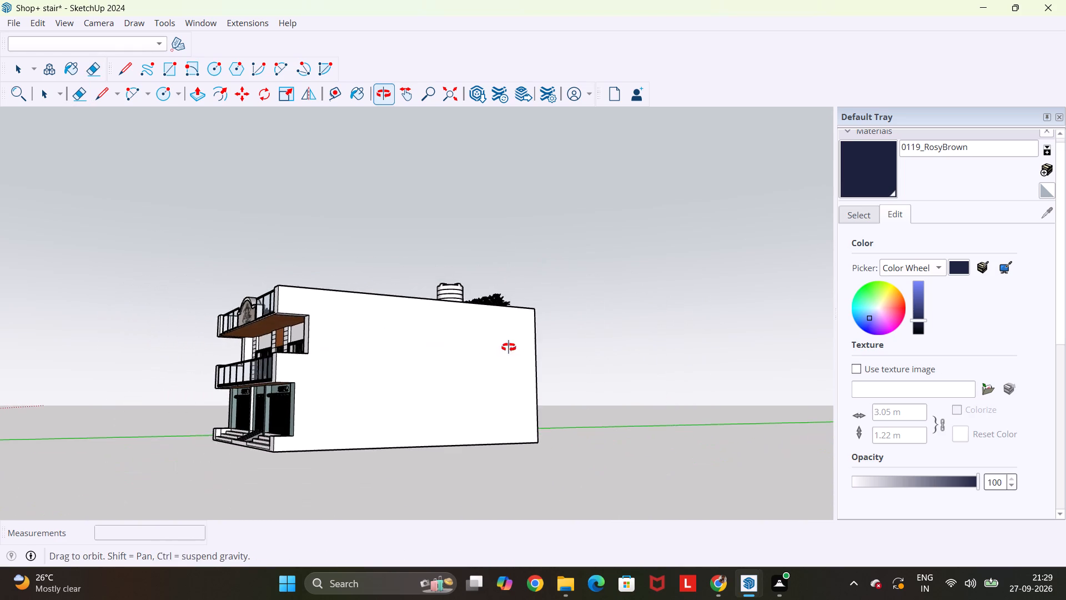
pyautogui.moveTo(509, 347); pyautogui.dragTo(168, 351, button='middle')
pyautogui.scroll(4, 414, 351)
pyautogui.moveTo(426, 312); pyautogui.dragTo(435, 422)
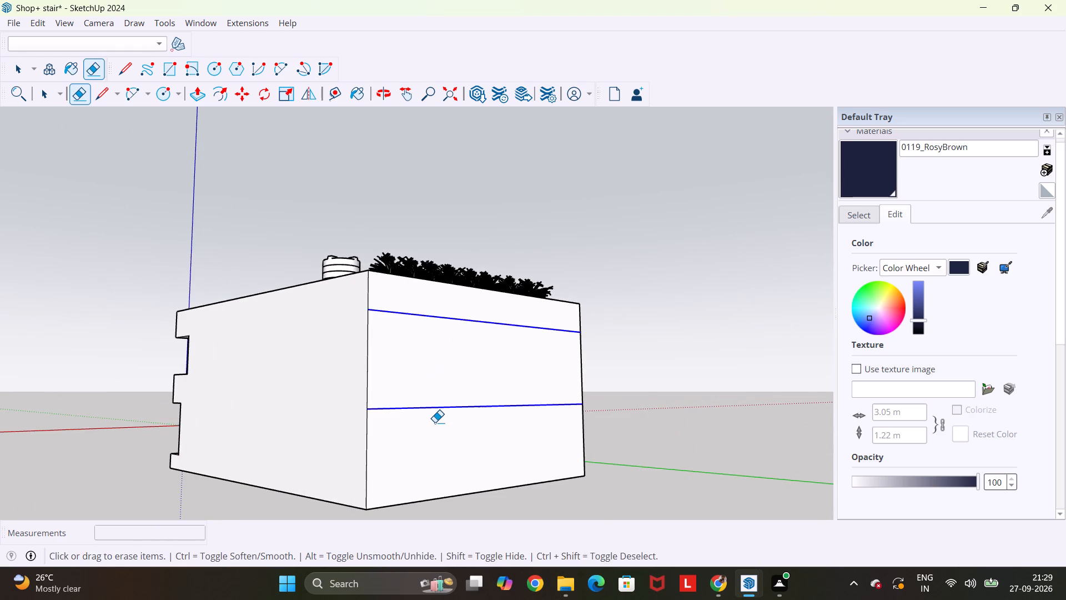
pyautogui.moveTo(435, 422); pyautogui.dragTo(435, 425)
pyautogui.press('Escape')
pyautogui.press('space')
# Return to the building's front facade and save the Shop+ stair model.
pyautogui.scroll(-2, 423, 407)
pyautogui.moveTo(284, 373); pyautogui.dragTo(691, 458, button='middle')
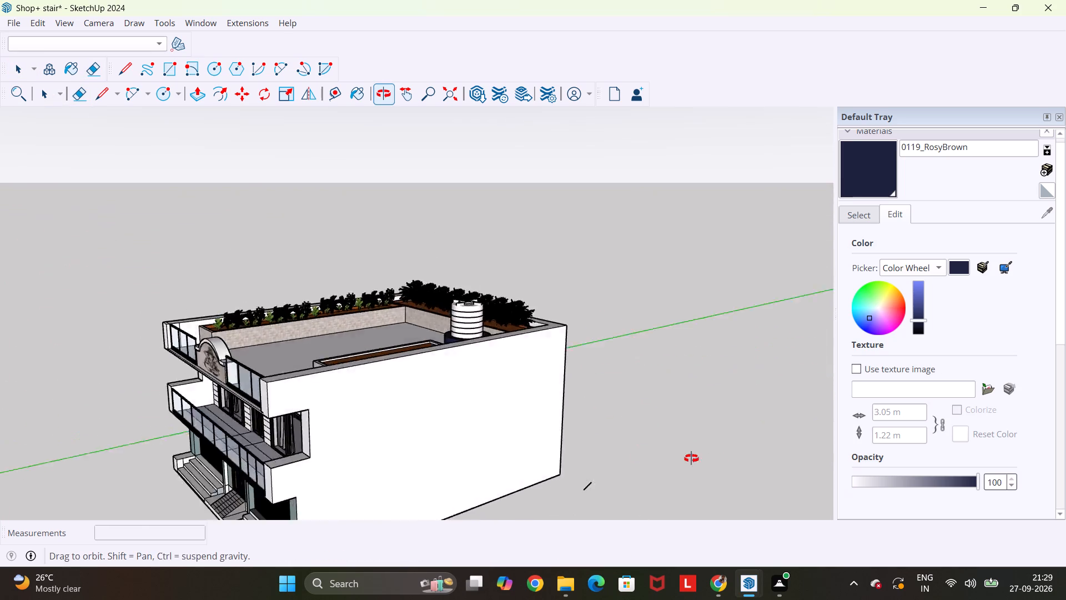
pyautogui.moveTo(691, 458); pyautogui.dragTo(814, 439, button='middle')
pyautogui.scroll(-3, 816, 438)
pyautogui.moveTo(423, 389); pyautogui.dragTo(499, 357, button='middle')
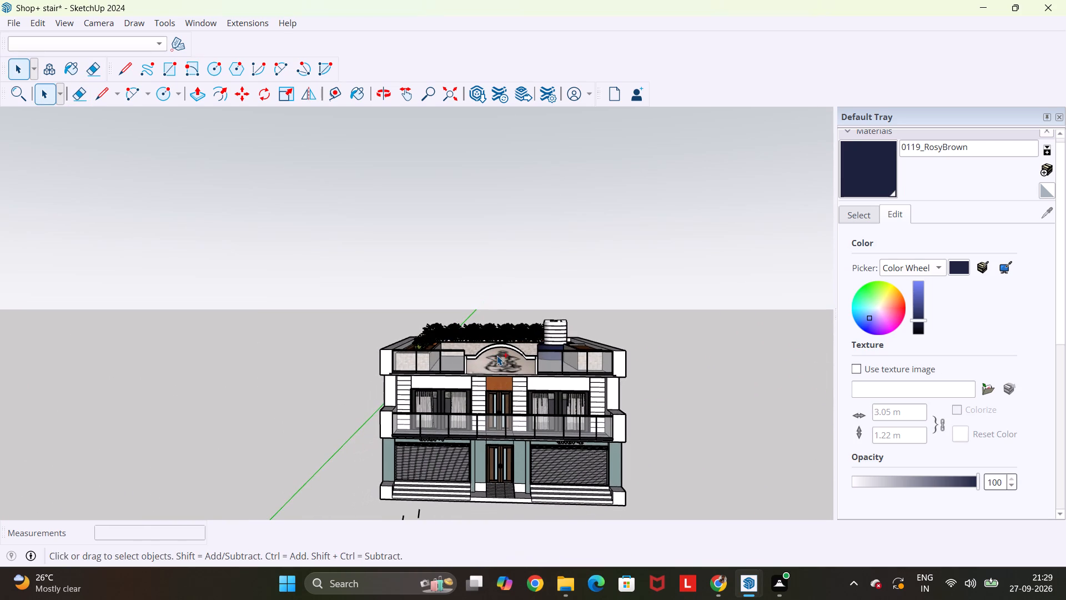
pyautogui.hotkey('ctrl', 's')
# Delete the two remaining stray short line segments on the ground beside the building.
pyautogui.scroll(1, 499, 361)
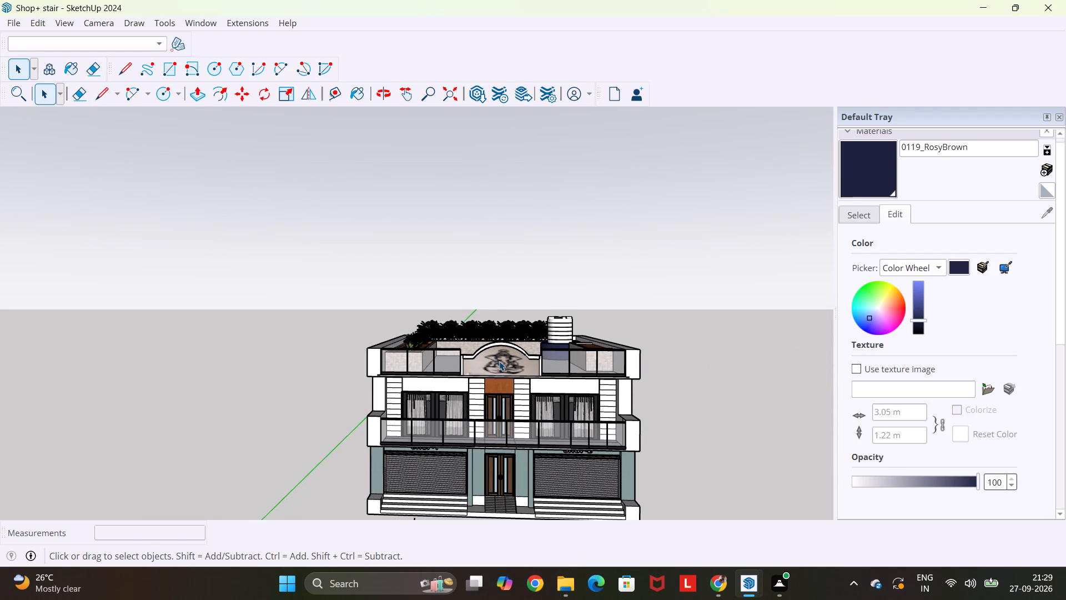
pyautogui.scroll(9, 499, 361)
pyautogui.press('Escape')
pyautogui.press('space')
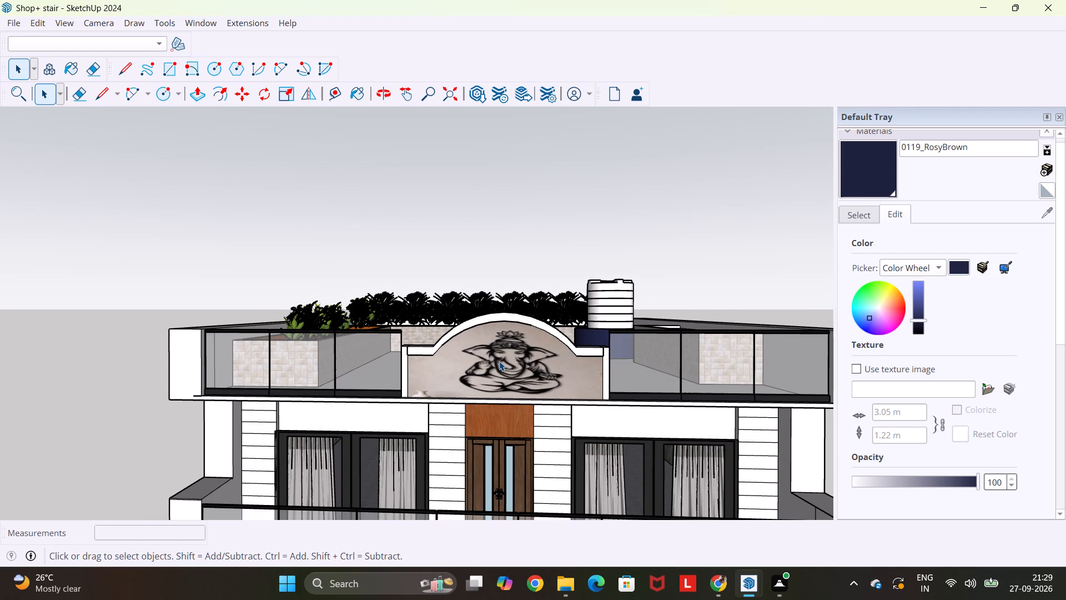
pyautogui.moveTo(569, 333); pyautogui.dragTo(527, 439, button='middle')
pyautogui.scroll(-2, 527, 439)
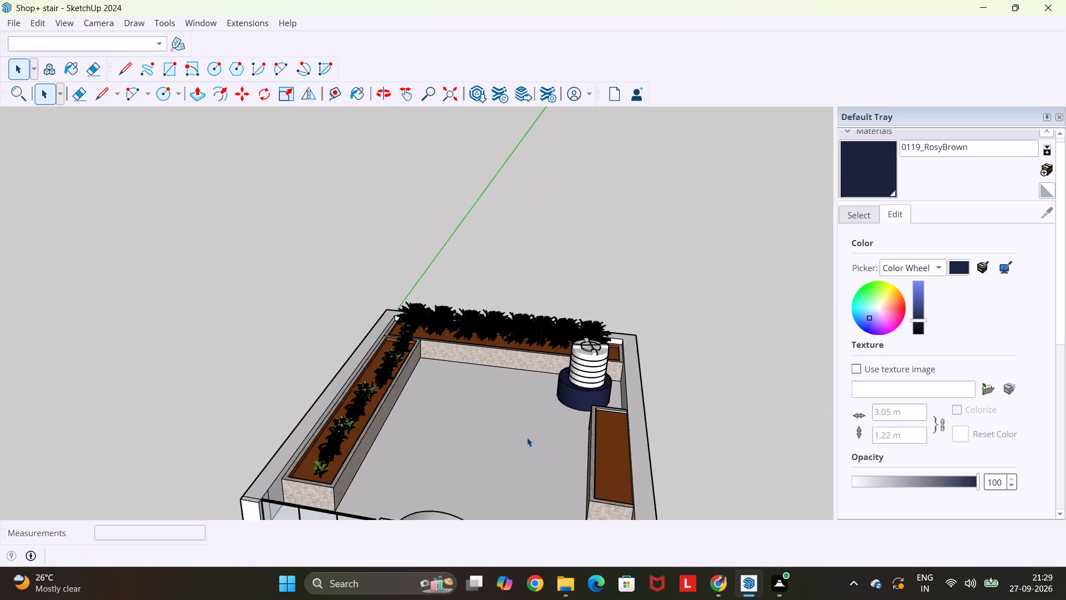
pyautogui.scroll(-6, 527, 437)
pyautogui.moveTo(533, 465); pyautogui.dragTo(710, 451, button='middle')
pyautogui.scroll(5, 710, 451)
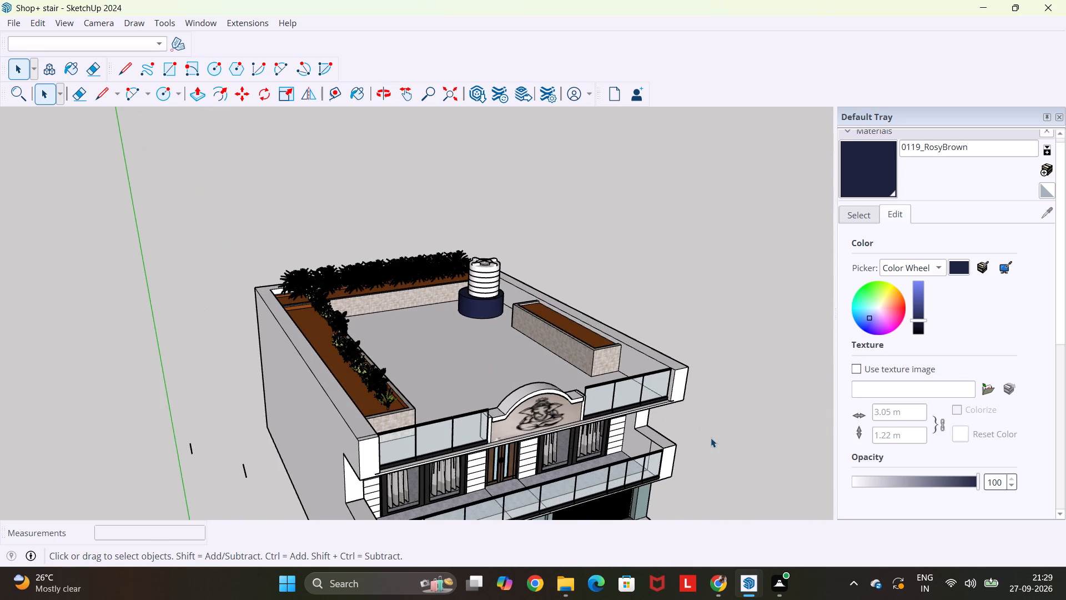
pyautogui.moveTo(262, 439); pyautogui.dragTo(165, 495)
pyautogui.press('Delete')
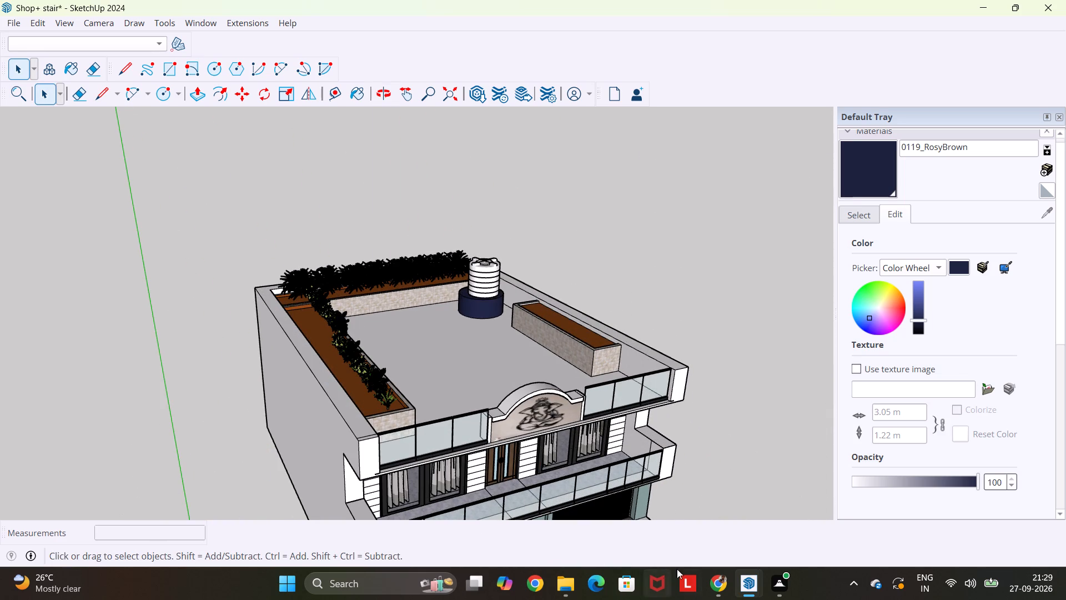
# Acknowledge the file version warning in each pending plant model window so the downloaded files finish loading.
pyautogui.click(759, 588)
pyautogui.click(501, 497)
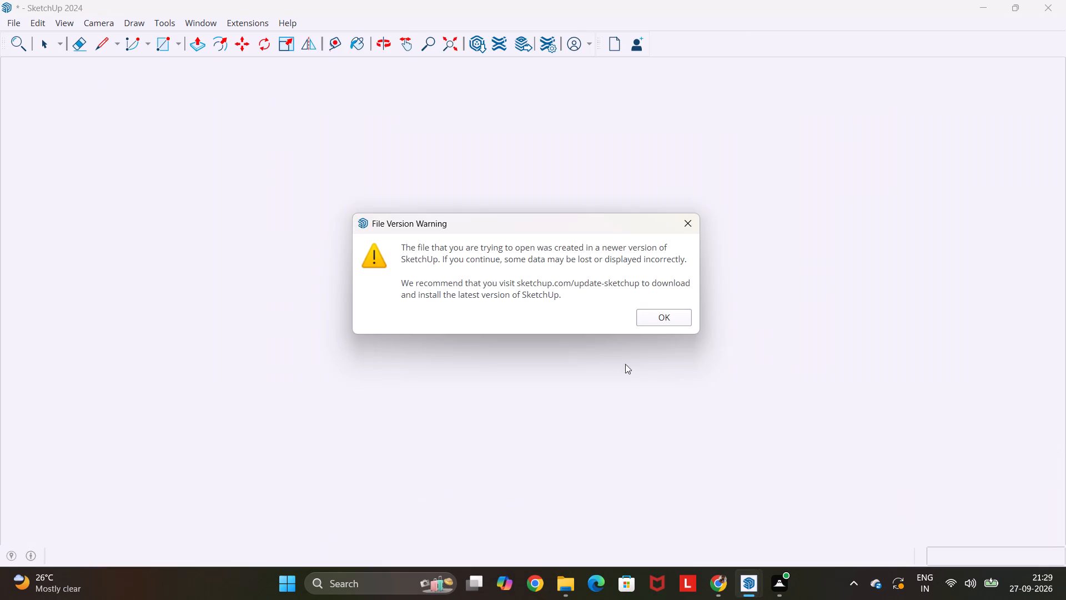
pyautogui.click(655, 317)
pyautogui.click(744, 581)
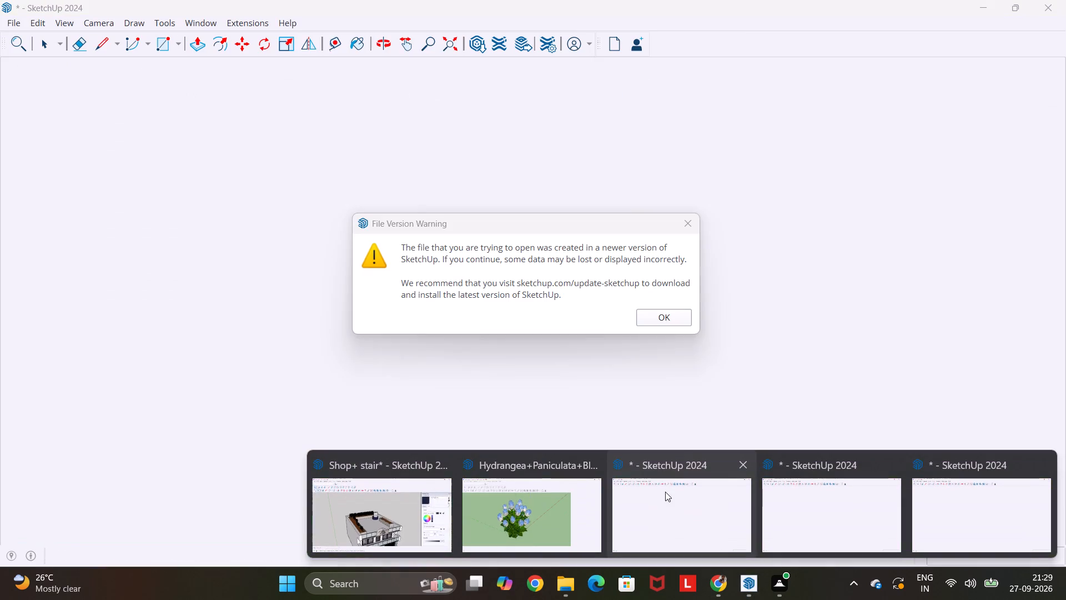
pyautogui.click(675, 513)
pyautogui.click(660, 316)
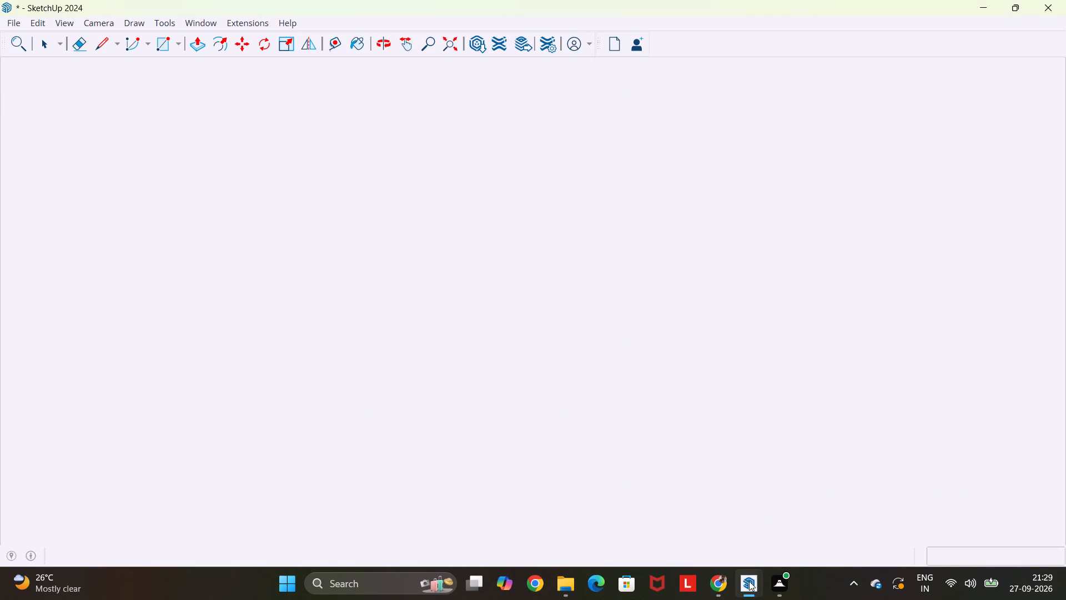
pyautogui.click(749, 582)
pyautogui.click(808, 524)
pyautogui.click(653, 309)
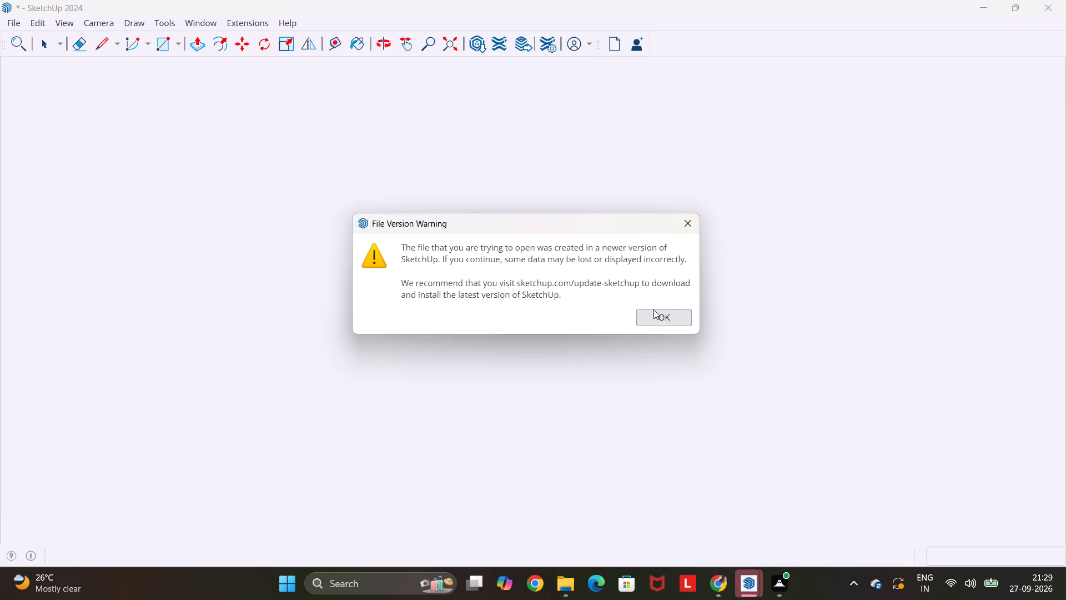
pyautogui.click(758, 581)
pyautogui.click(959, 516)
pyautogui.click(687, 321)
# Switch to the Flowers+bush+set model and examine its row of flowering bushes from the front.
pyautogui.click(749, 565)
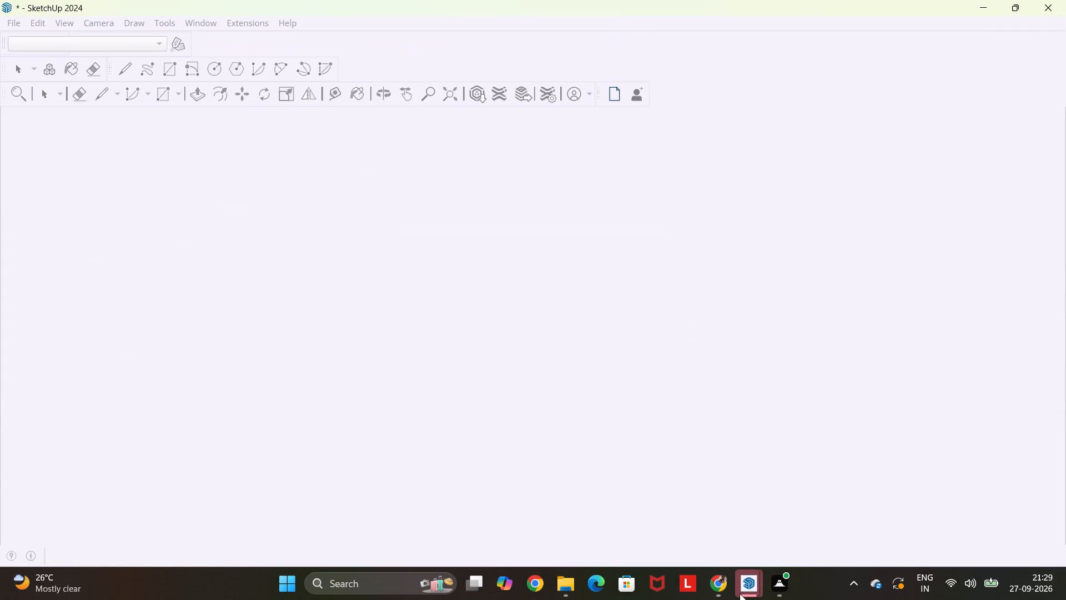
pyautogui.click(740, 593)
pyautogui.click(822, 514)
pyautogui.scroll(-3, 555, 362)
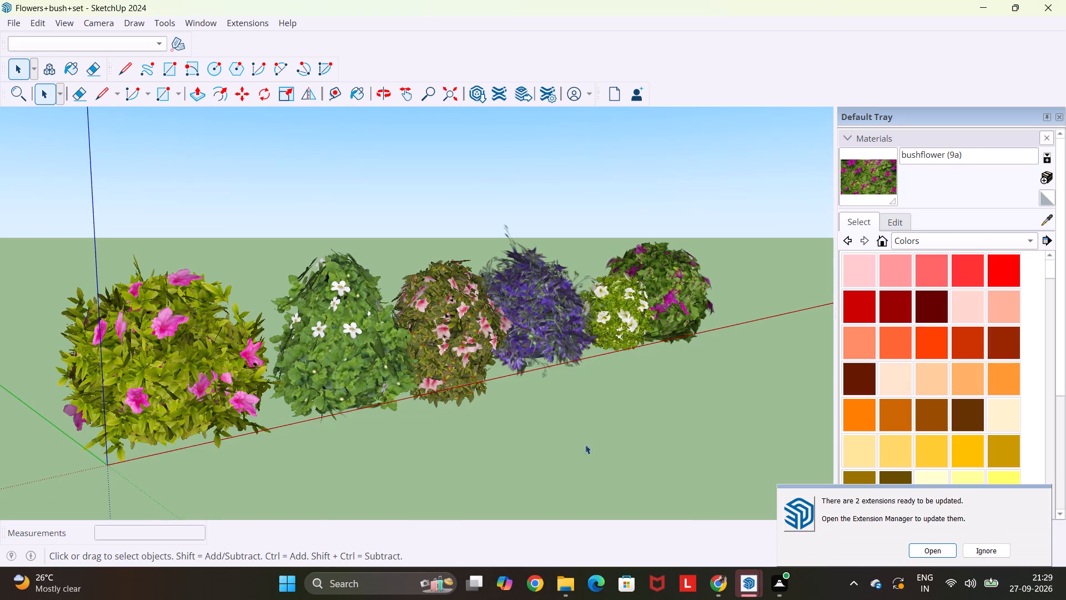
pyautogui.scroll(-6, 604, 355)
pyautogui.moveTo(613, 355); pyautogui.dragTo(426, 334, button='middle')
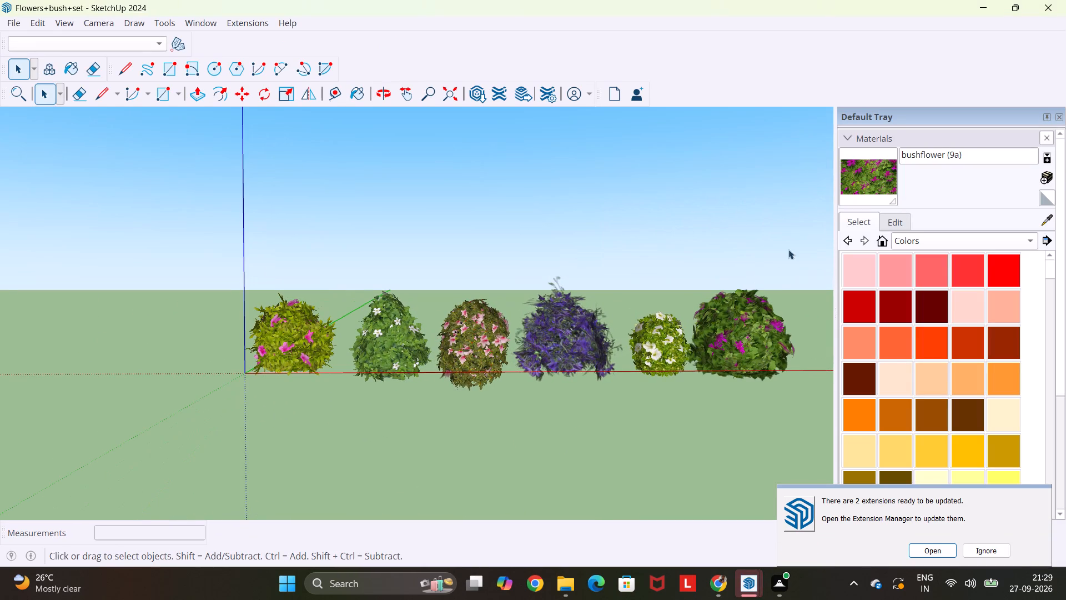
# Copy all six flowering bushes and paste the row into the Shop+ stair model, behind the empty roof planter beside the water tank.
pyautogui.moveTo(789, 249); pyautogui.dragTo(215, 399)
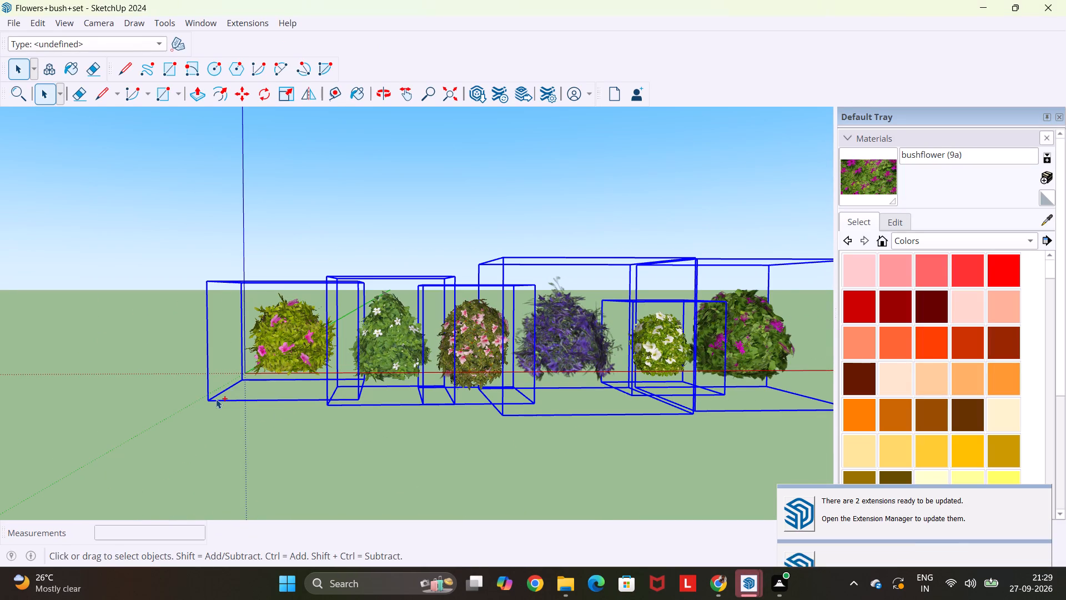
pyautogui.hotkey('ctrl', 'c')
pyautogui.click(741, 589)
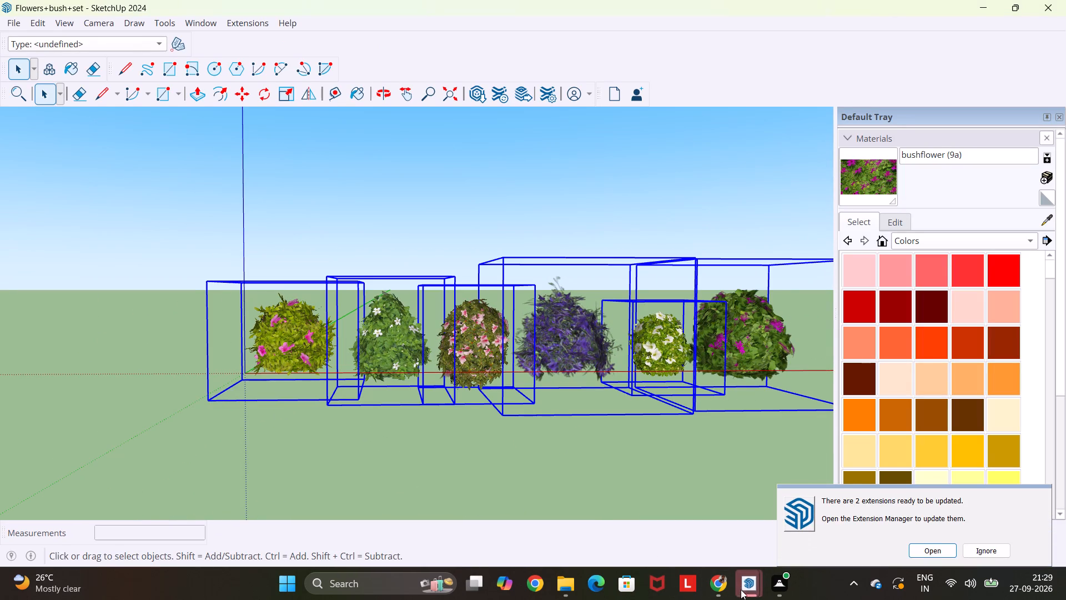
pyautogui.click(426, 516)
pyautogui.moveTo(485, 314); pyautogui.dragTo(625, 380, button='middle')
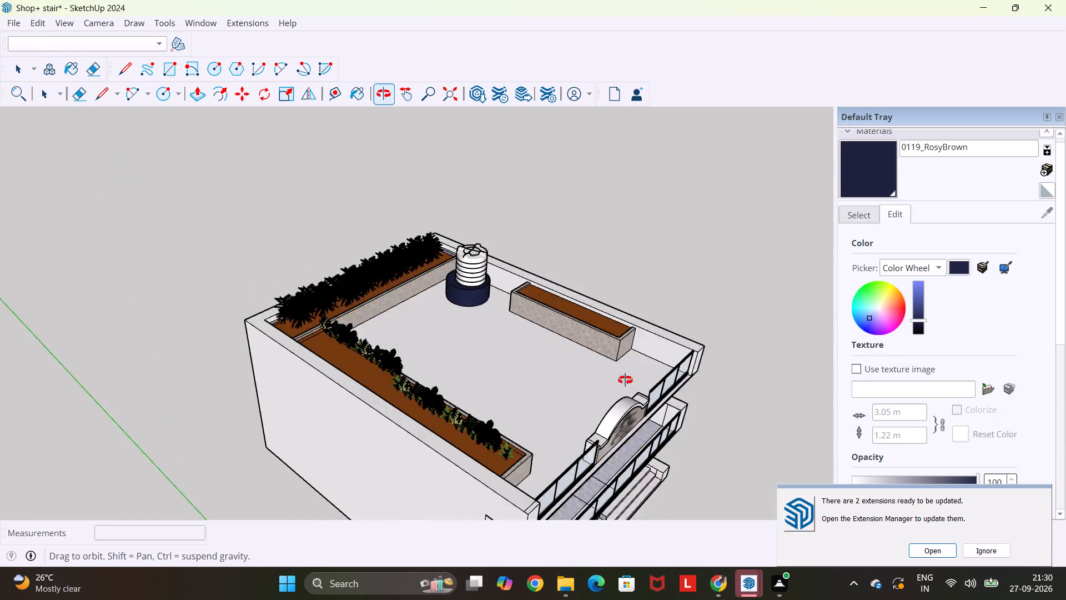
pyautogui.moveTo(625, 380); pyautogui.dragTo(732, 378, button='middle')
pyautogui.scroll(12, 734, 375)
pyautogui.hotkey('ctrl', 'v')
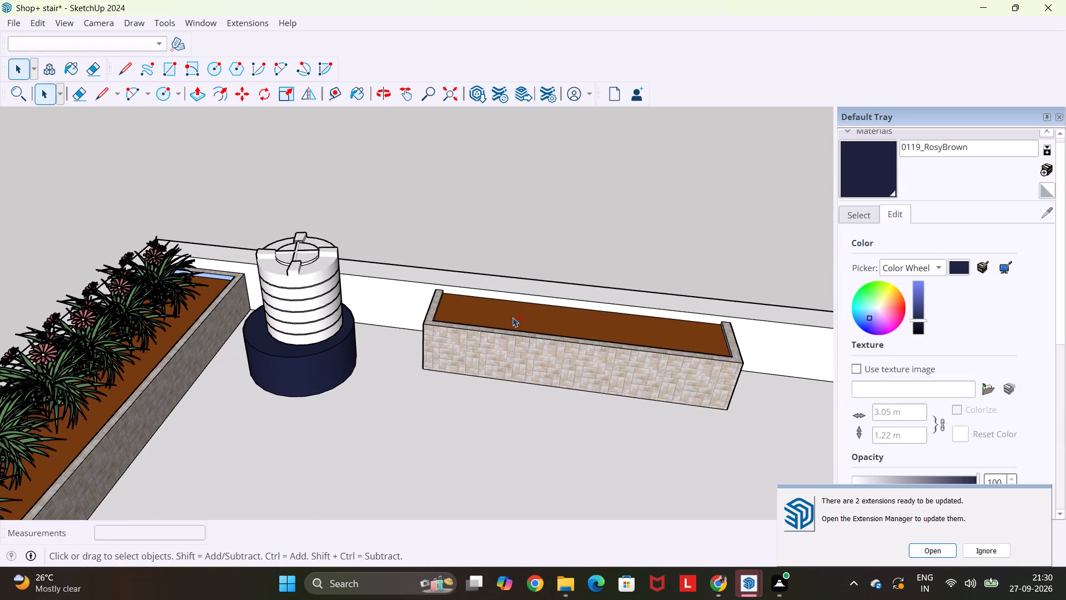
pyautogui.scroll(8, 499, 312)
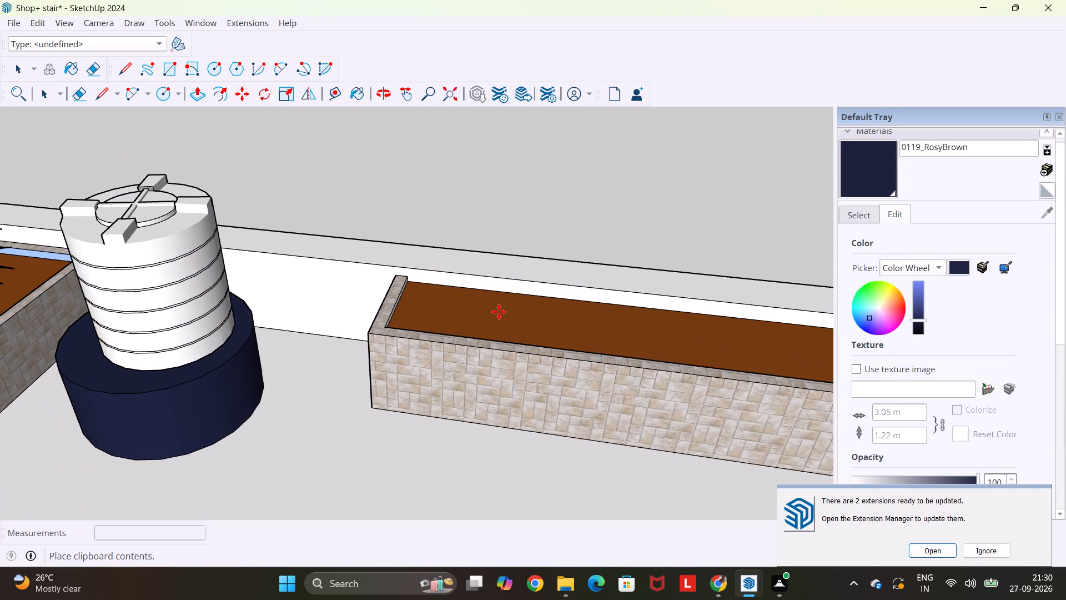
pyautogui.moveTo(518, 318); pyautogui.dragTo(681, 333, button='middle')
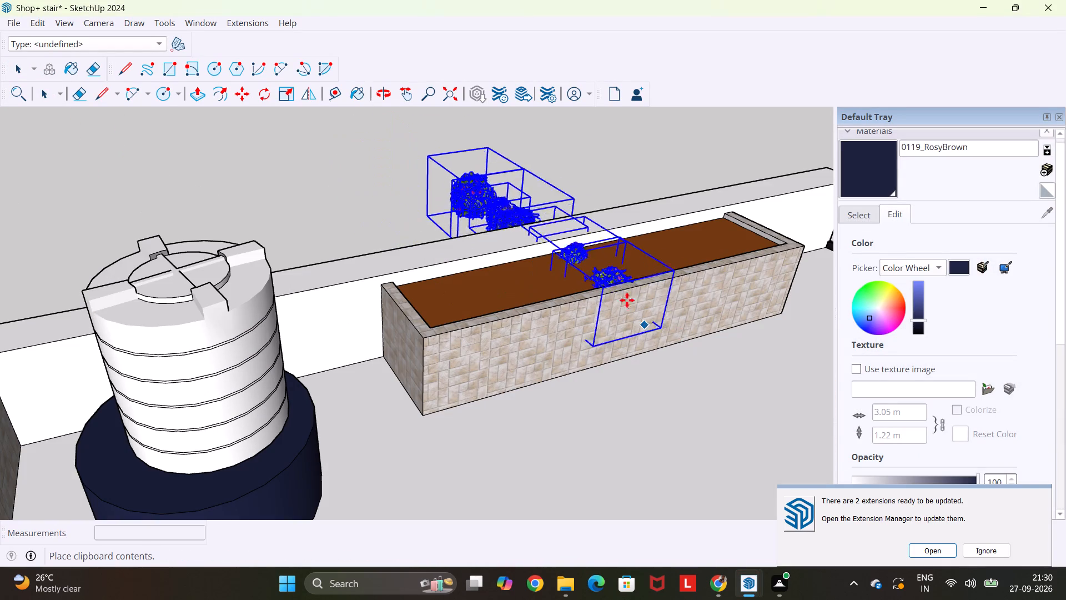
pyautogui.click(482, 199)
# Rotate the pasted bush row 90 degrees so it runs parallel to the empty roof planter.
pyautogui.press('q')
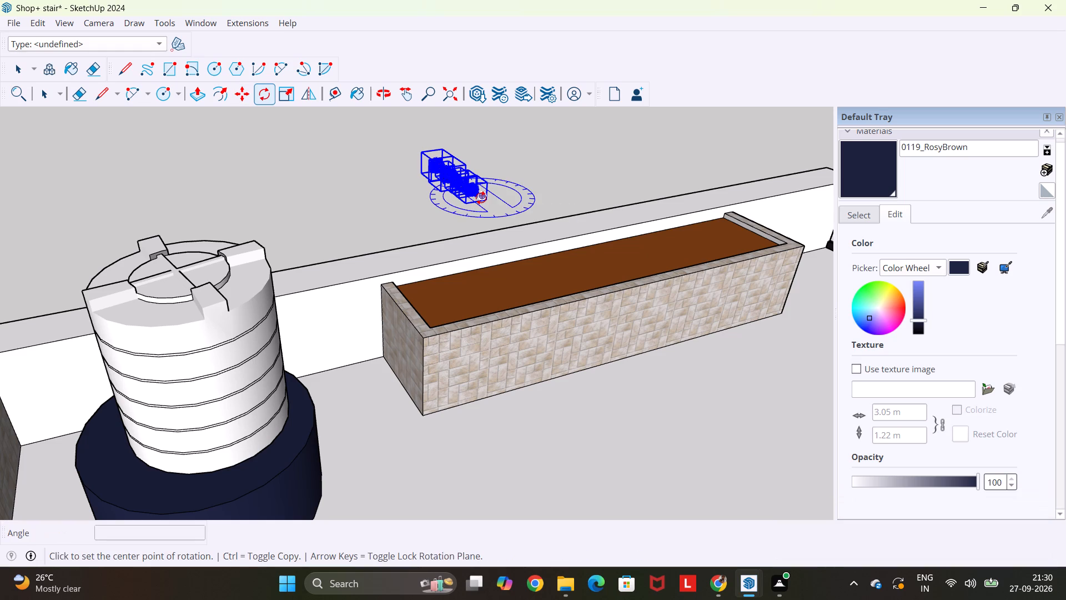
pyautogui.click(451, 207)
pyautogui.click(558, 175)
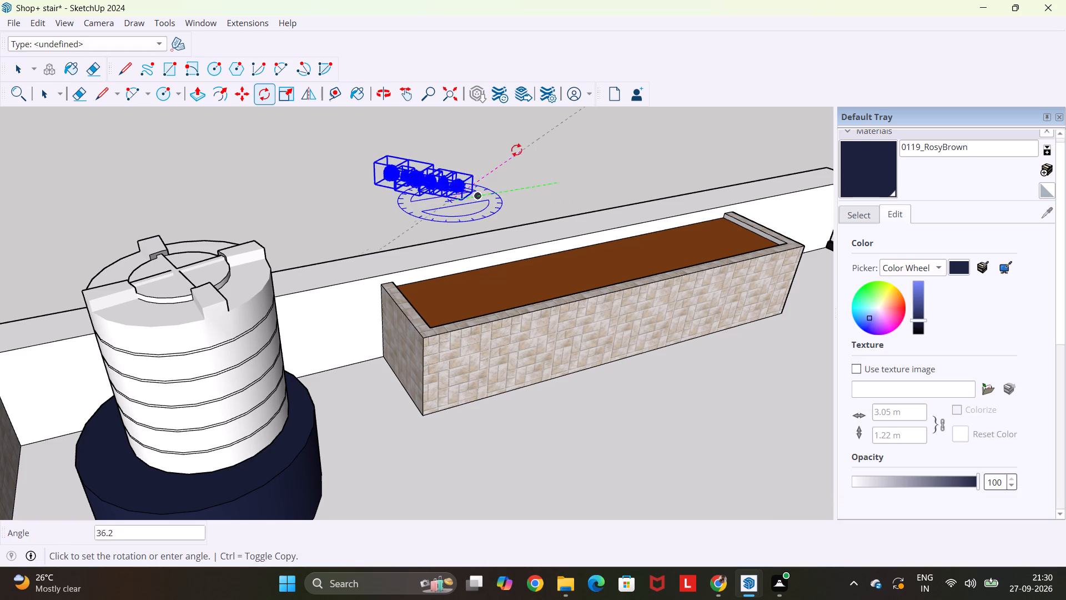
pyautogui.click(365, 141)
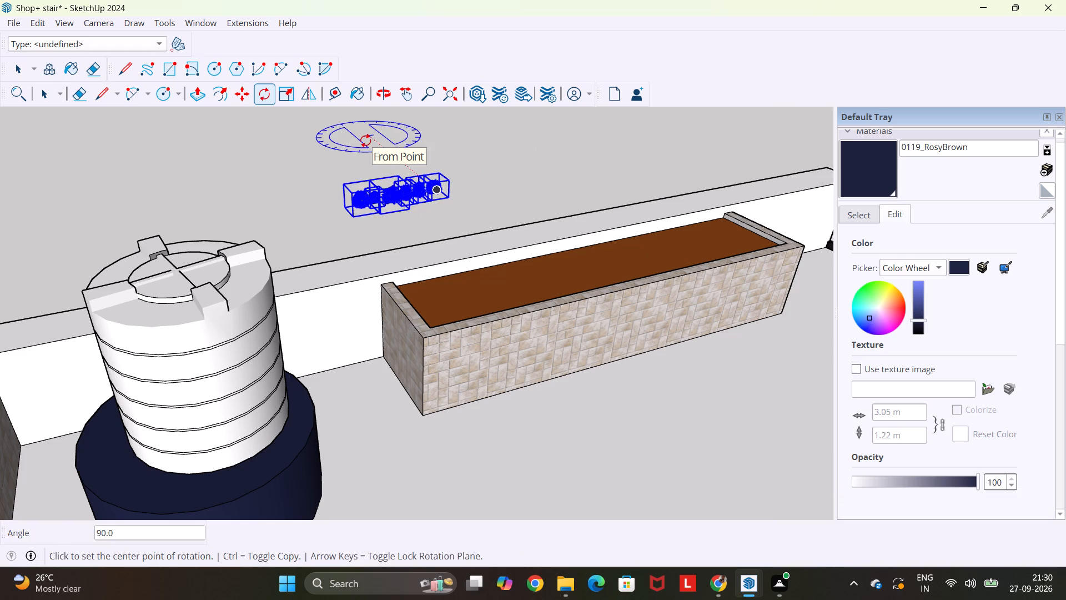
# Copy the rotated bush row, place the copy on the soil of the planter beside the water tank, and deselect it.
pyautogui.hotkey('ctrl', 'c')
pyautogui.hotkey('ctrl', 'v')
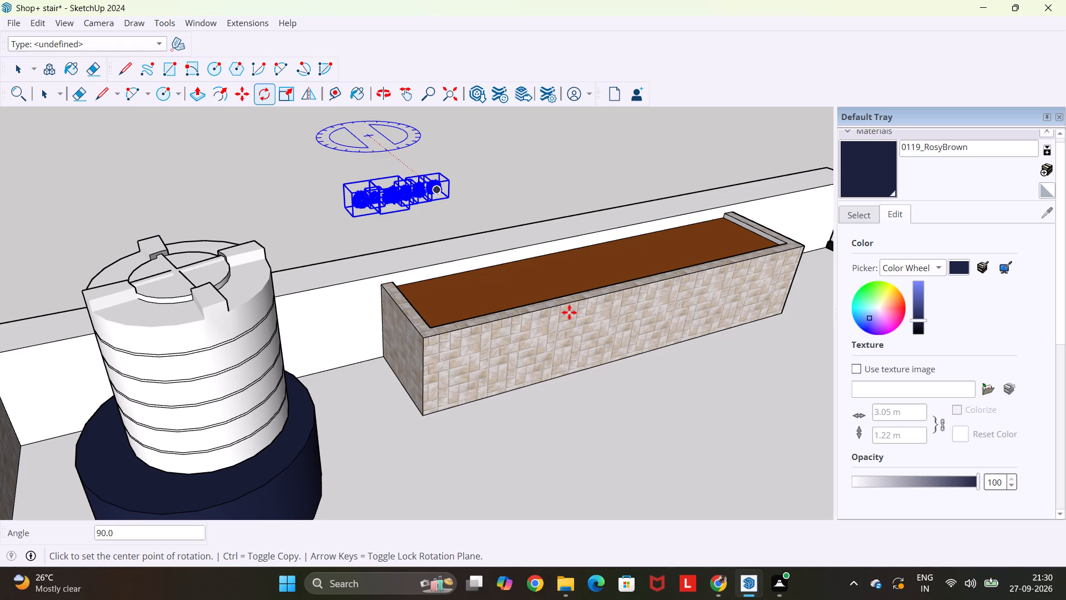
pyautogui.scroll(1, 635, 291)
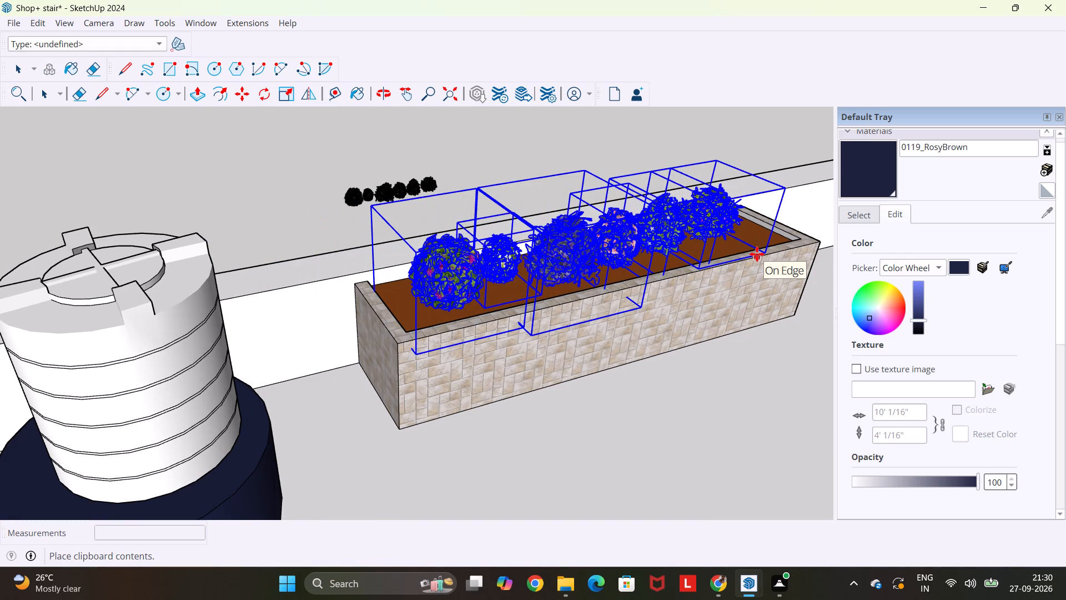
pyautogui.click(757, 254)
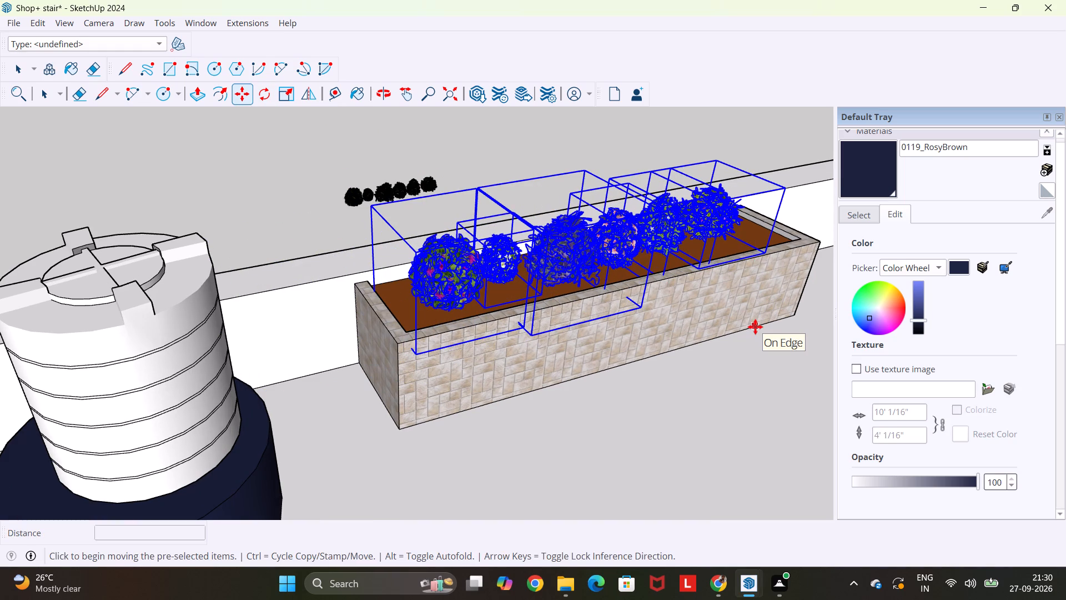
pyautogui.moveTo(529, 286); pyautogui.dragTo(597, 310, button='middle')
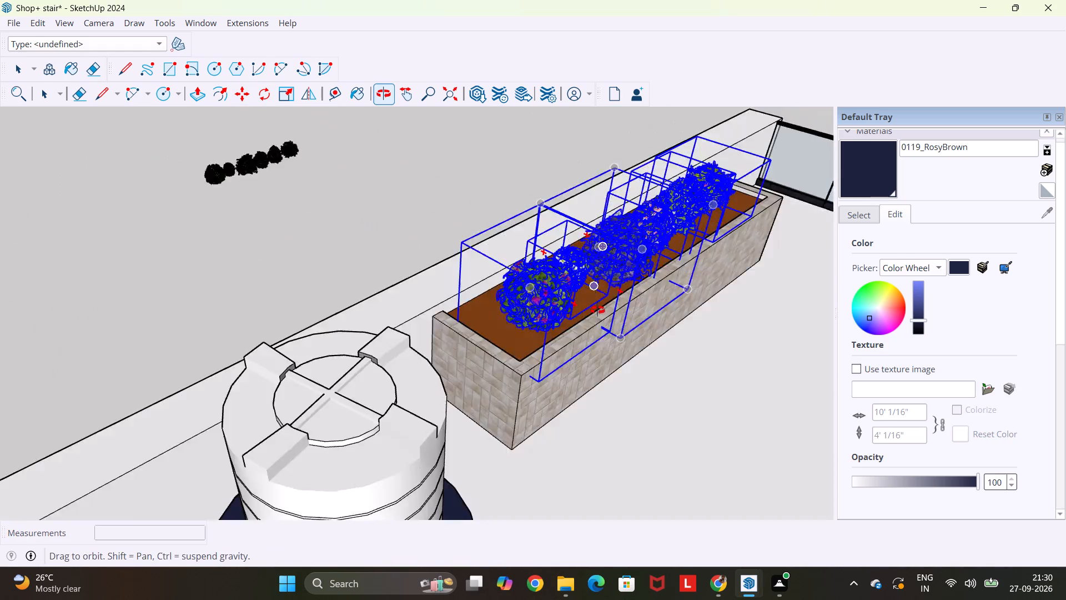
pyautogui.moveTo(597, 310); pyautogui.dragTo(433, 239, button='middle')
pyautogui.press('space')
pyautogui.press('Escape')
pyautogui.press('space')
pyautogui.click(760, 167)
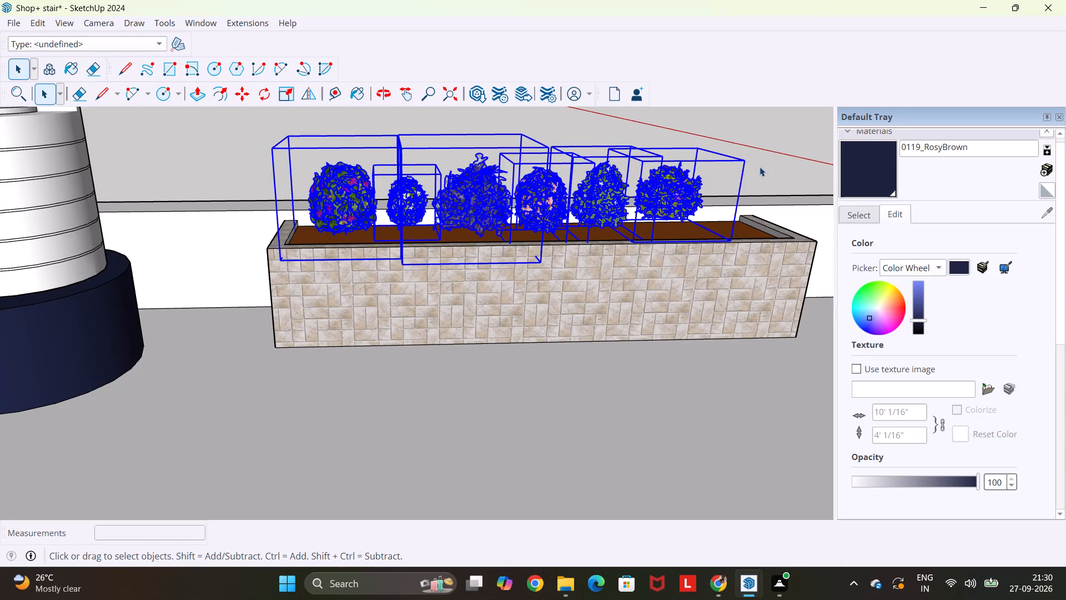
pyautogui.press('Escape')
pyautogui.press('space')
# Examine how the flowering bushes sit in the planter from its end and its front.
pyautogui.moveTo(691, 190); pyautogui.dragTo(324, 218, button='middle')
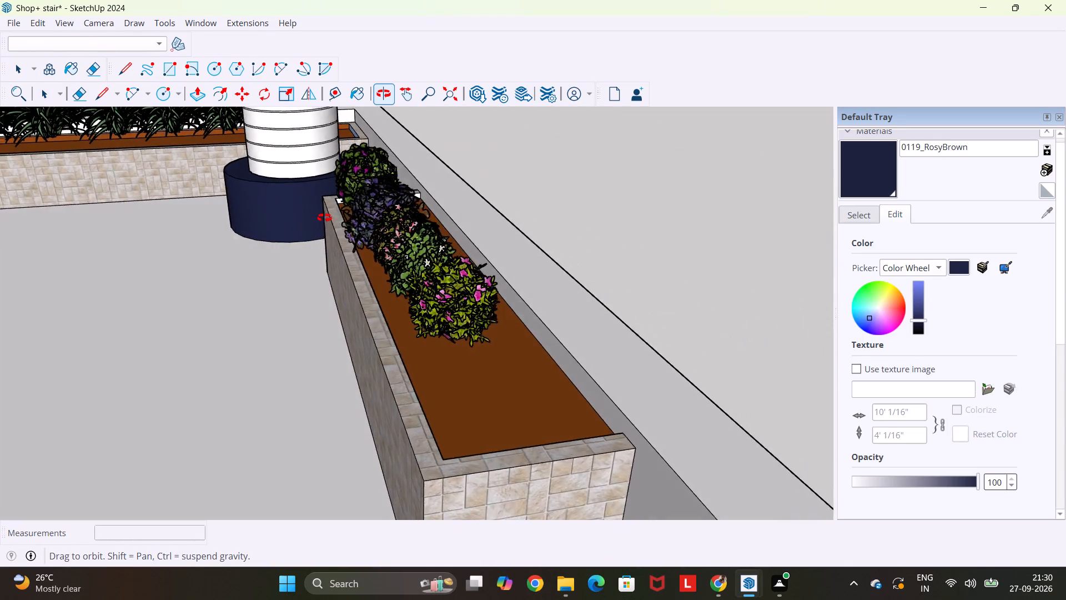
pyautogui.moveTo(324, 218); pyautogui.dragTo(710, 212, button='middle')
pyautogui.scroll(4, 708, 210)
pyautogui.scroll(3, 667, 184)
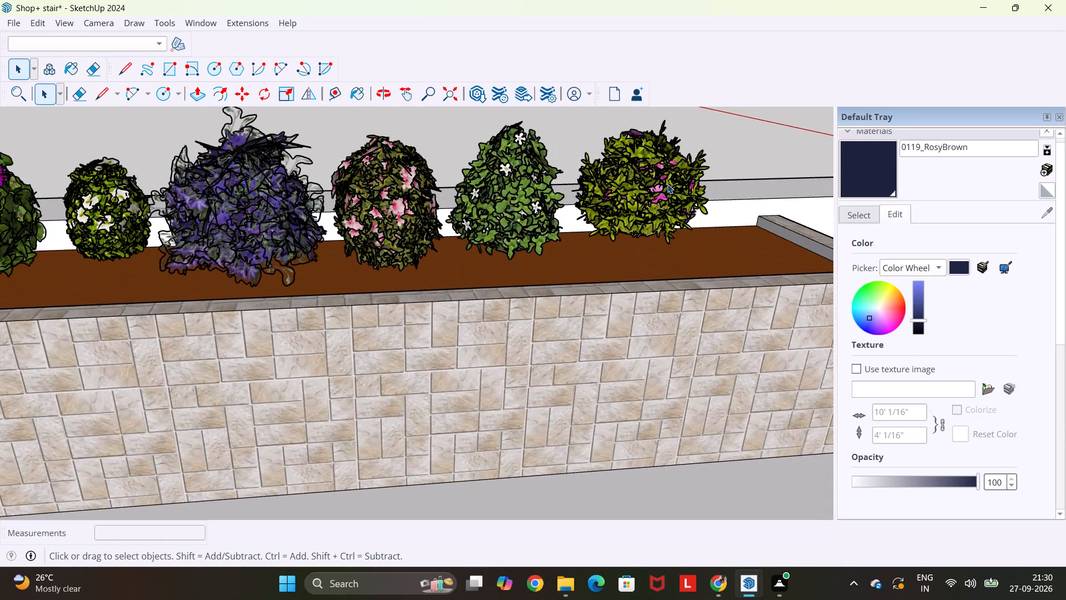
pyautogui.press('Escape')
pyautogui.scroll(-5, 667, 184)
pyautogui.press('space')
pyautogui.scroll(-14, 667, 184)
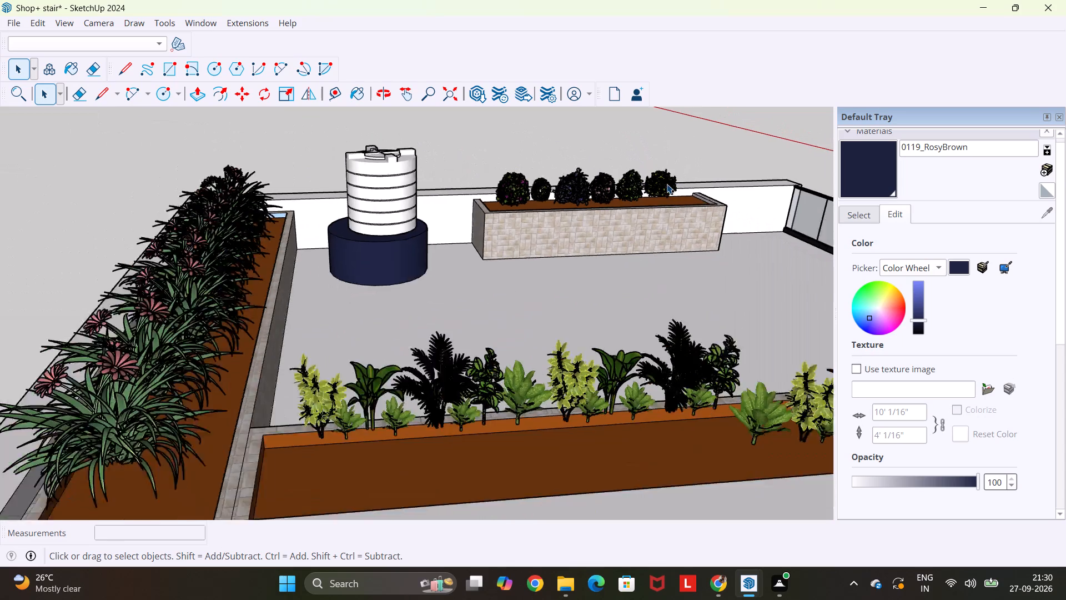
# Delete the leftover first row of bushes floating outside the building.
pyautogui.scroll(-2, 667, 184)
pyautogui.moveTo(775, 225); pyautogui.dragTo(235, 243, button='middle')
pyautogui.scroll(-7, 235, 243)
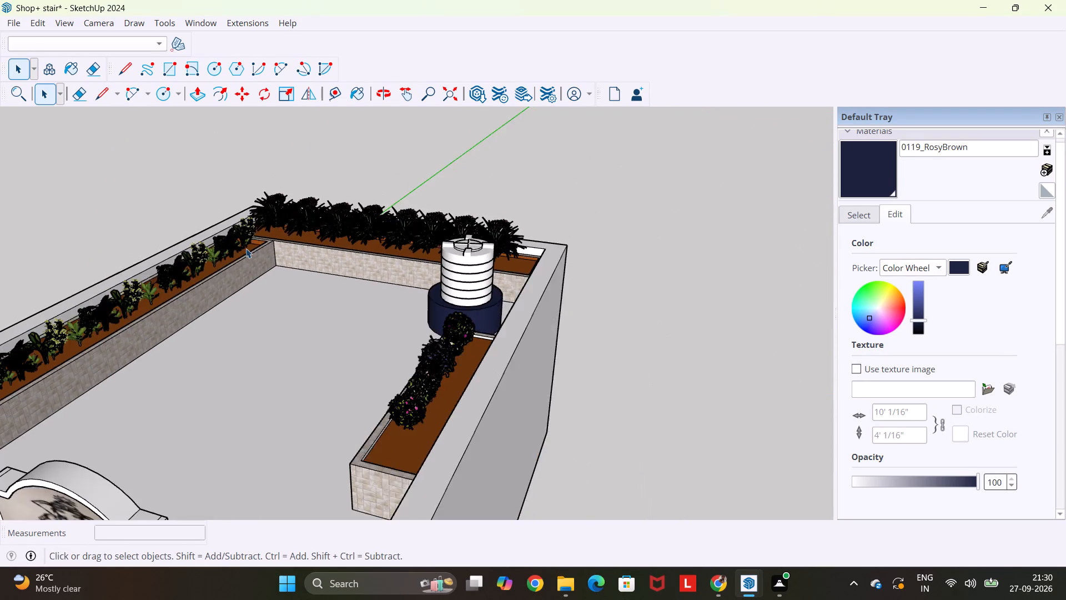
pyautogui.scroll(-9, 246, 248)
pyautogui.moveTo(236, 331); pyautogui.dragTo(326, 298, button='middle')
pyautogui.moveTo(609, 372); pyautogui.dragTo(509, 467)
pyautogui.press('Delete')
pyautogui.scroll(2, 300, 305)
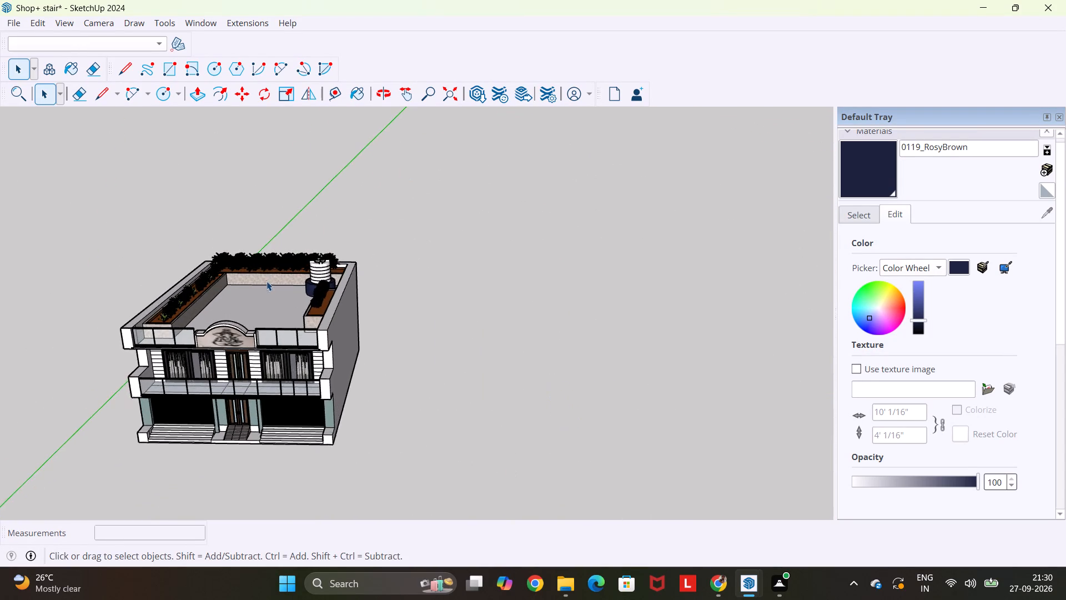
pyautogui.scroll(1, 266, 281)
pyautogui.moveTo(271, 381); pyautogui.dragTo(323, 325, button='middle')
pyautogui.scroll(2, 329, 342)
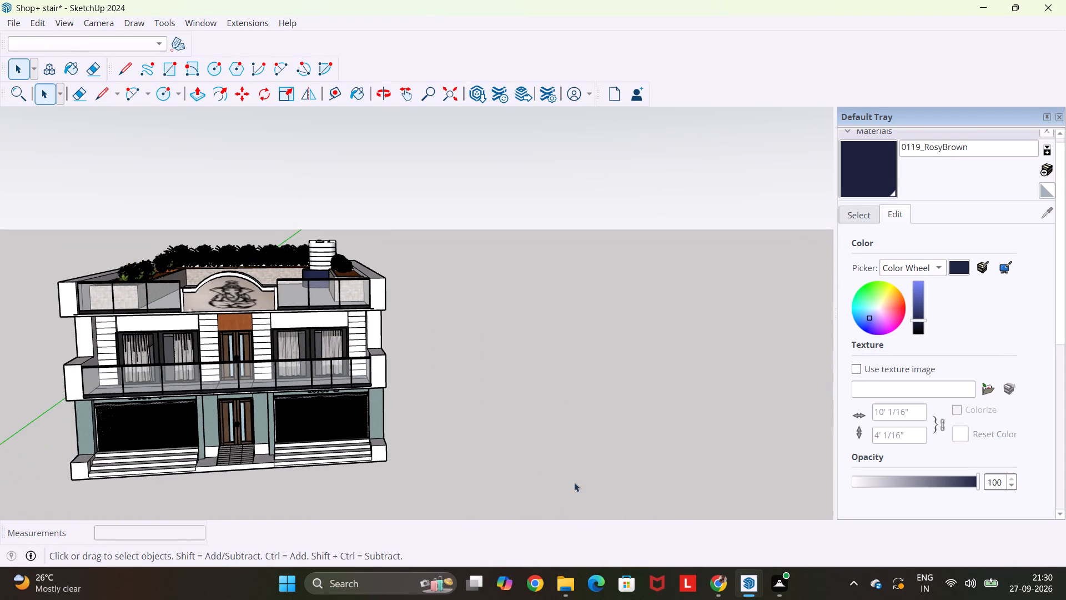
# Switch to 3D Warehouse in Chrome and replace the rose flower plant search with a model search for "poted plants".
pyautogui.click(716, 582)
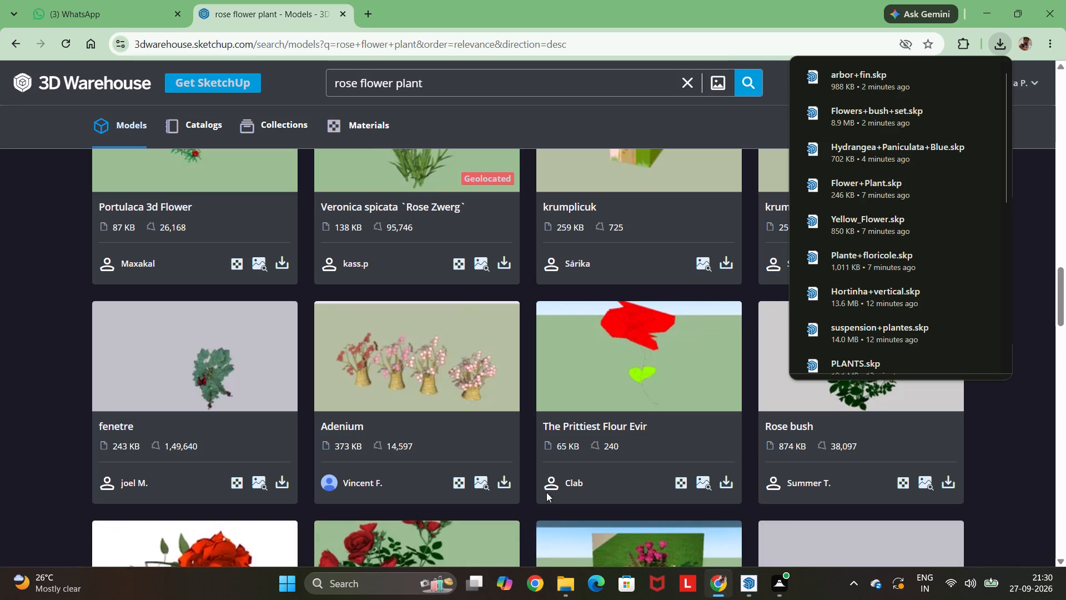
pyautogui.scroll(-5, 500, 310)
pyautogui.scroll(3, 490, 302)
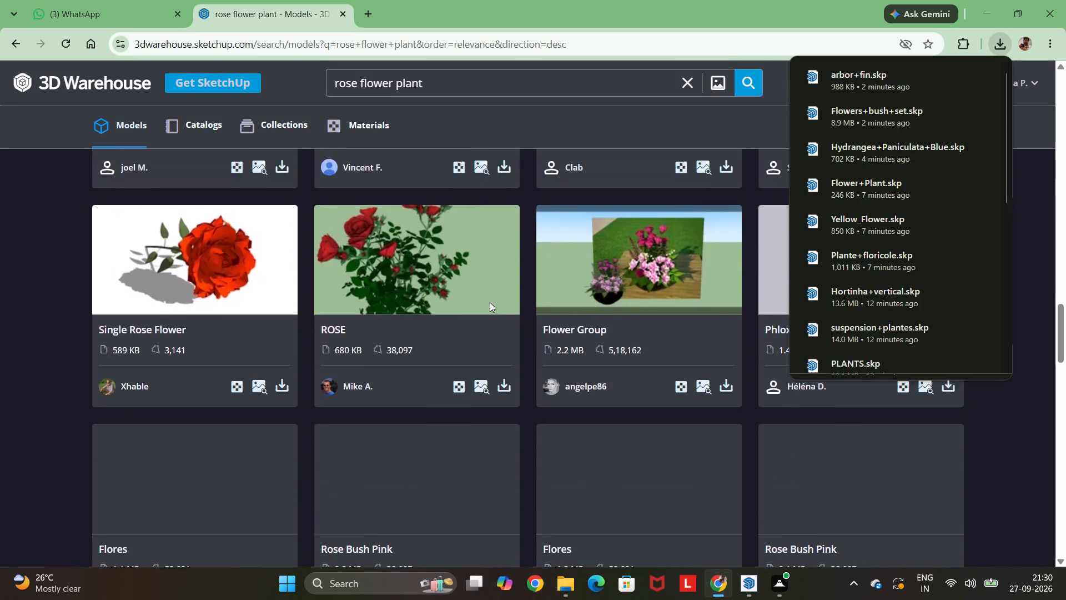
pyautogui.scroll(3, 490, 302)
pyautogui.click(440, 87)
pyautogui.press('BackSpace')
pyautogui.press('BackSpace')
pyautogui.press('BackSpace')
pyautogui.press('BackSpace')
pyautogui.press('BackSpace')
pyautogui.press('BackSpace')
pyautogui.press('BackSpace')
pyautogui.press('BackSpace')
pyautogui.press('BackSpace')
pyautogui.press('BackSpace')
pyautogui.press('BackSpace')
pyautogui.press('BackSpace')
pyautogui.press('BackSpace')
pyautogui.press('BackSpace')
pyautogui.press('BackSpace')
pyautogui.press('BackSpace')
pyautogui.press('BackSpace')
pyautogui.press('BackSpace')
pyautogui.press('BackSpace')
pyautogui.press('BackSpace')
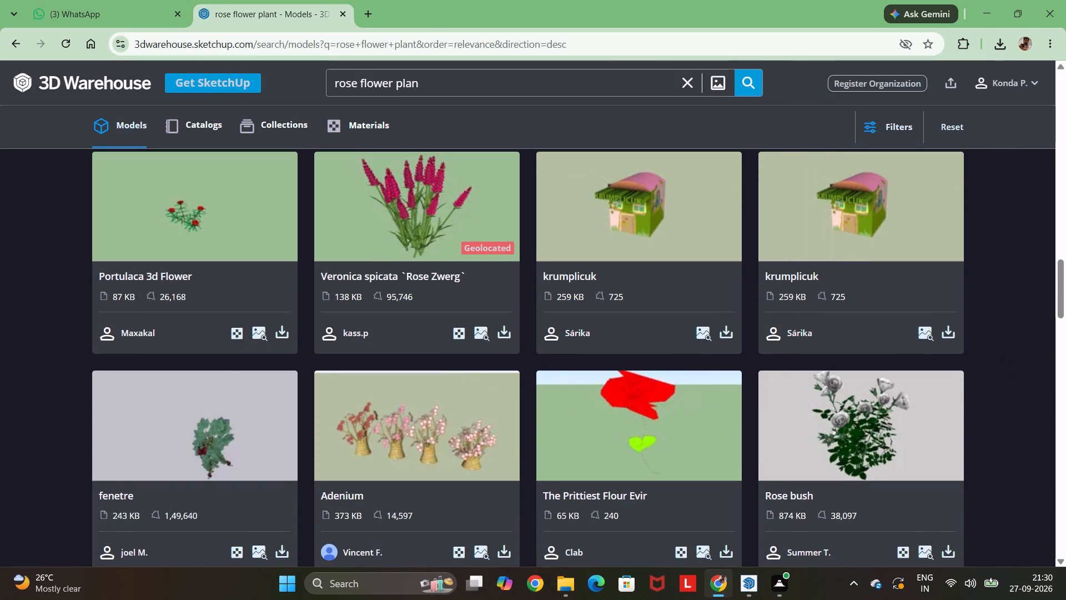
pyautogui.write('pot')
pyautogui.write('ed plants')
pyautogui.press('Return')
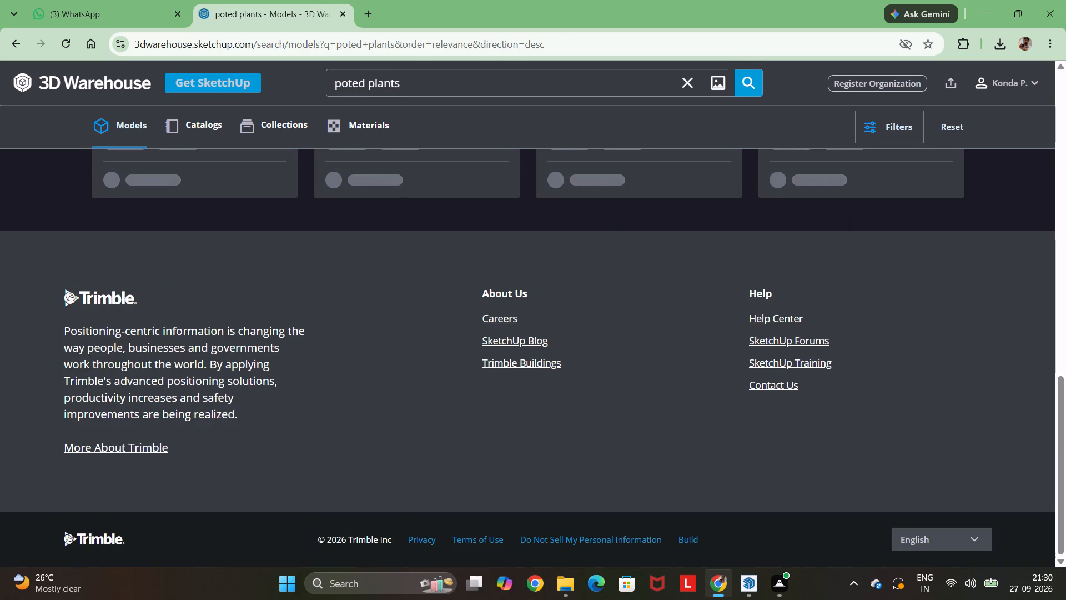
pyautogui.scroll(17, 556, 297)
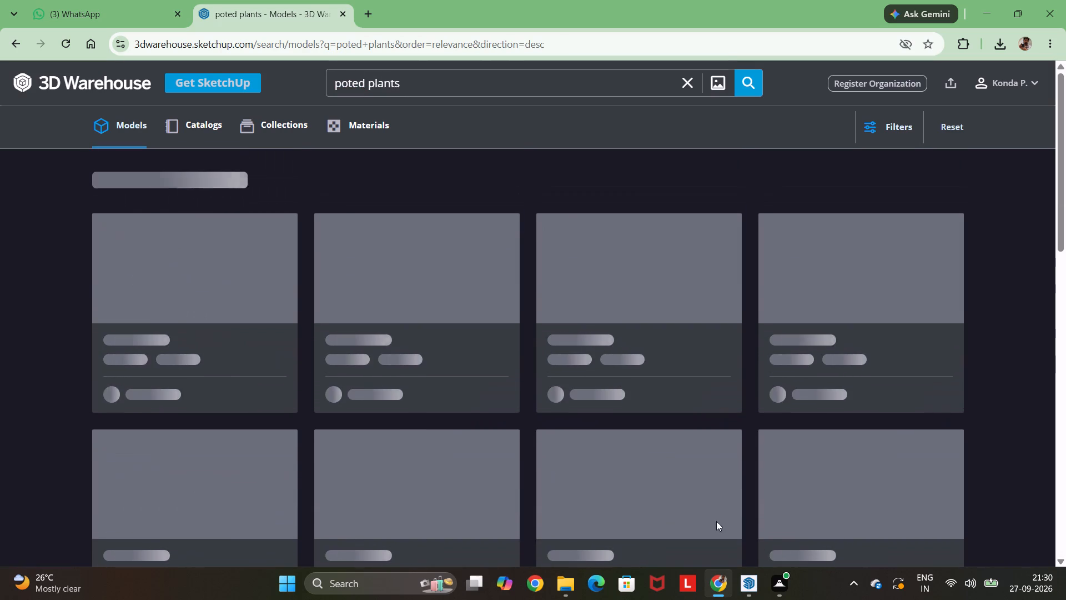
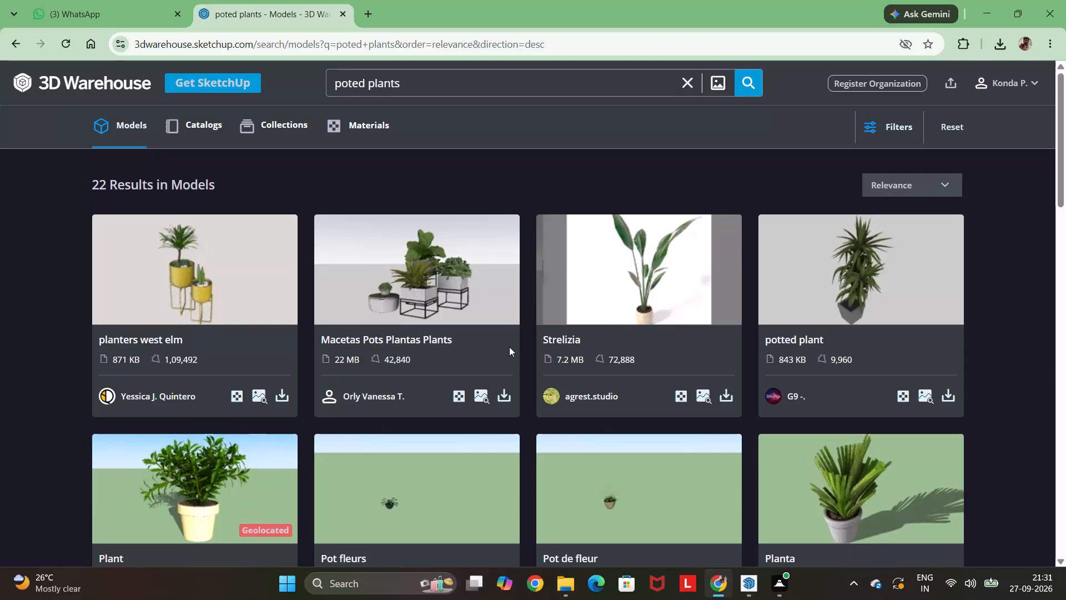
# Download the Strelizia potted plant model as a SketchUp file and browse further down the search results.
pyautogui.scroll(1, 509, 347)
pyautogui.scroll(-1, 508, 346)
pyautogui.click(725, 326)
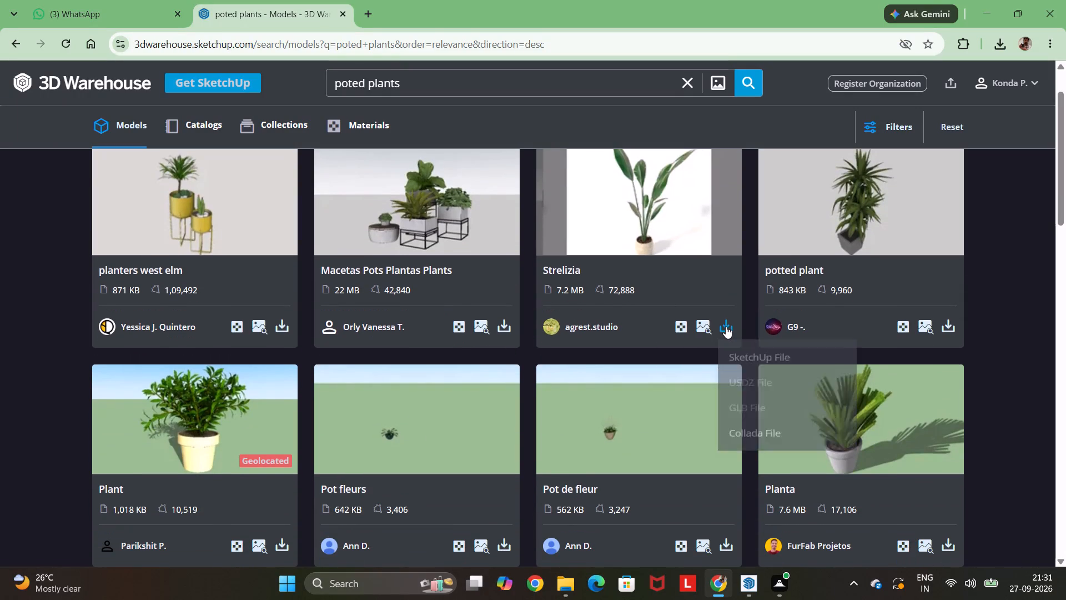
pyautogui.click(757, 367)
pyautogui.scroll(-3, 752, 351)
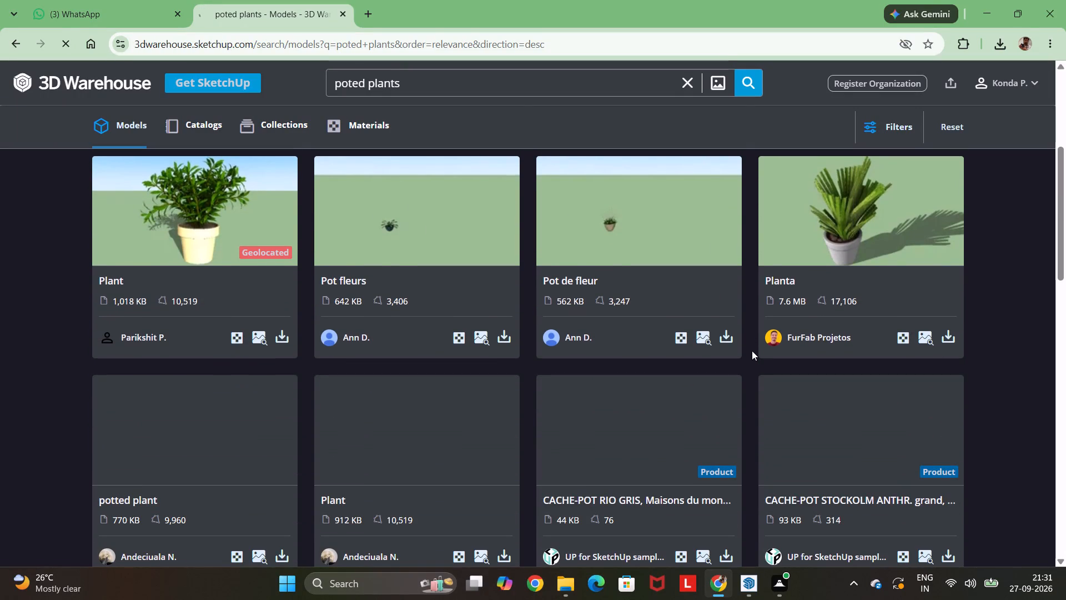
pyautogui.scroll(-2, 752, 351)
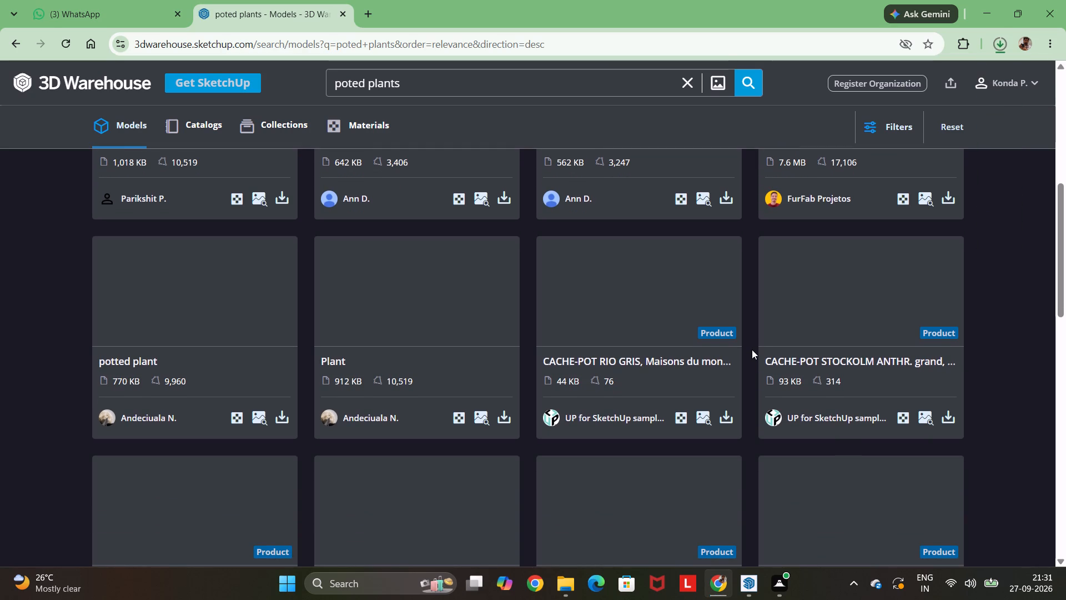
# Close the Flower+Plant, Hydrangea Paniculata and Flowers+bush+set model windows, keeping Shop+ stair and arbor+fin open.
pyautogui.click(746, 584)
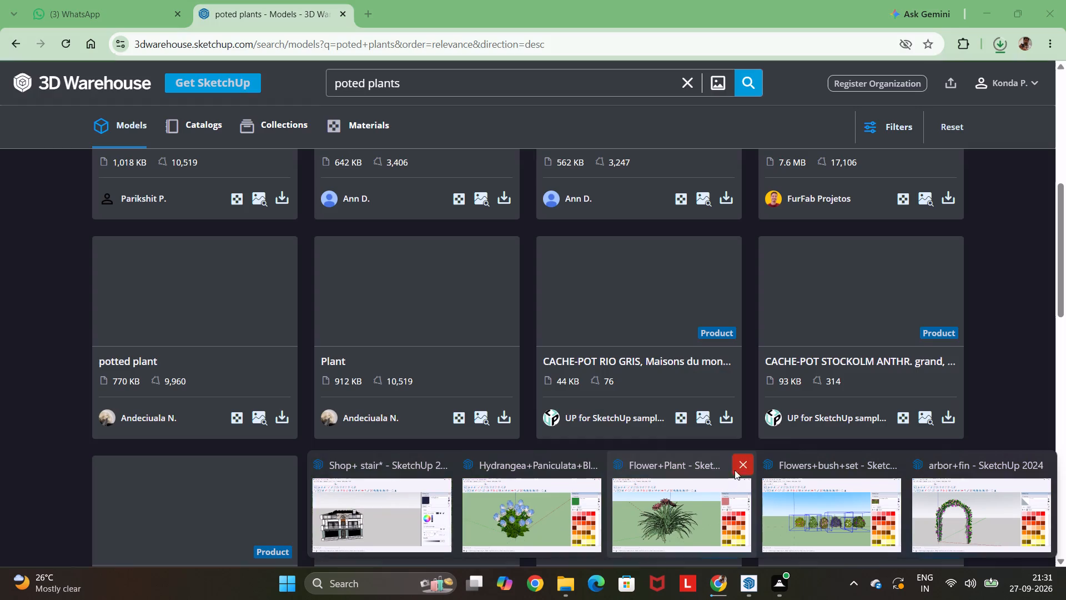
pyautogui.click(735, 468)
pyautogui.click(727, 469)
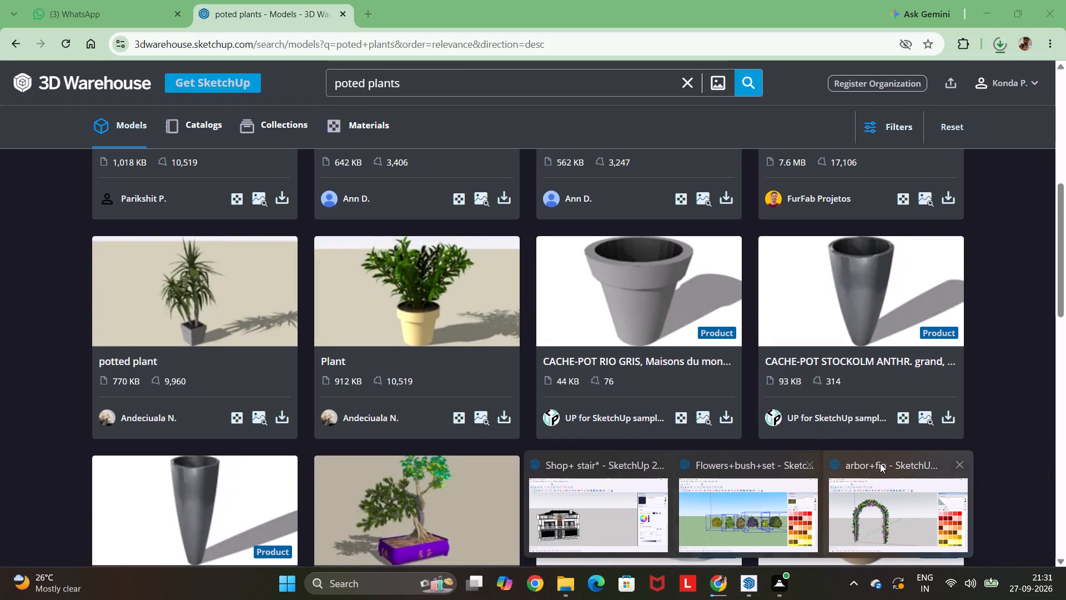
pyautogui.click(812, 463)
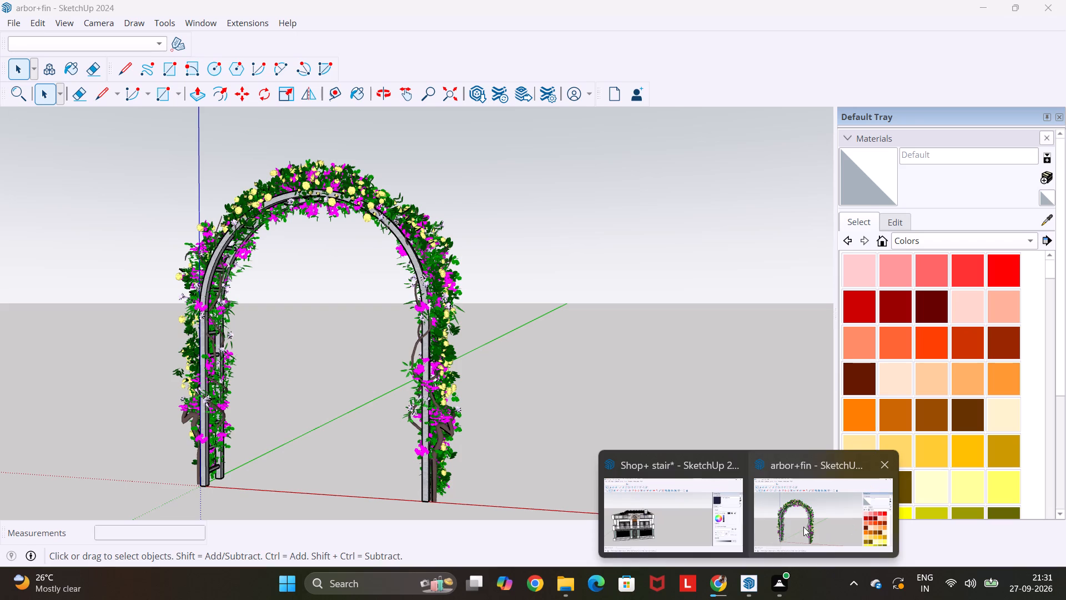
# Copy the flowered arbor from the arbor+fin model and paste it before the ground-floor entrance door in Shop+ stair.
pyautogui.click(803, 527)
pyautogui.scroll(-7, 557, 394)
pyautogui.moveTo(501, 242); pyautogui.dragTo(279, 493)
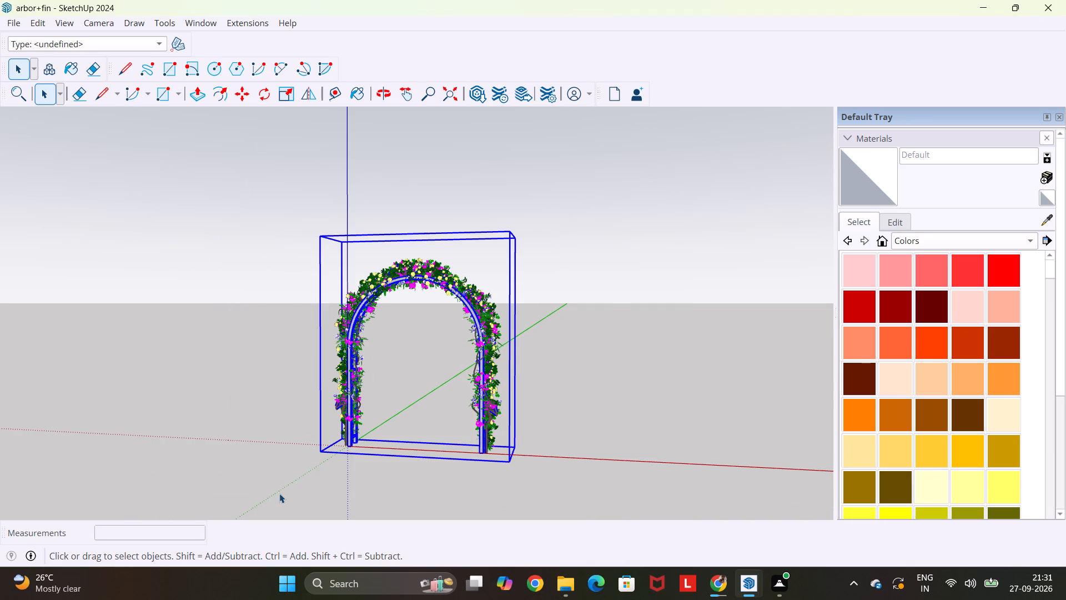
pyautogui.hotkey('ctrl', 'c')
pyautogui.click(757, 585)
pyautogui.click(639, 519)
pyautogui.scroll(6, 251, 472)
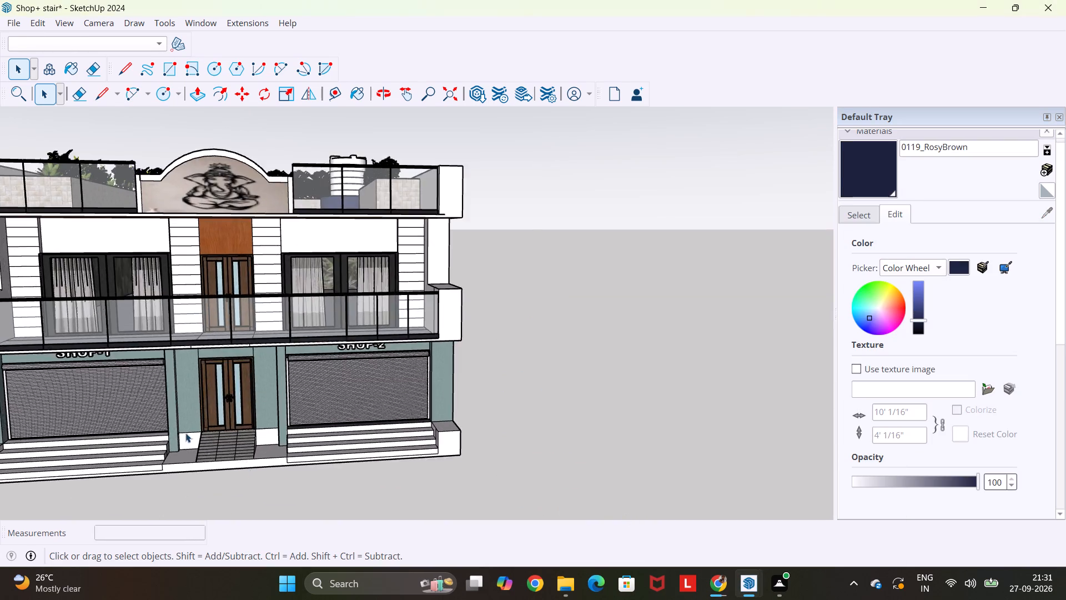
pyautogui.scroll(4, 185, 433)
pyautogui.hotkey('ctrl', 'v')
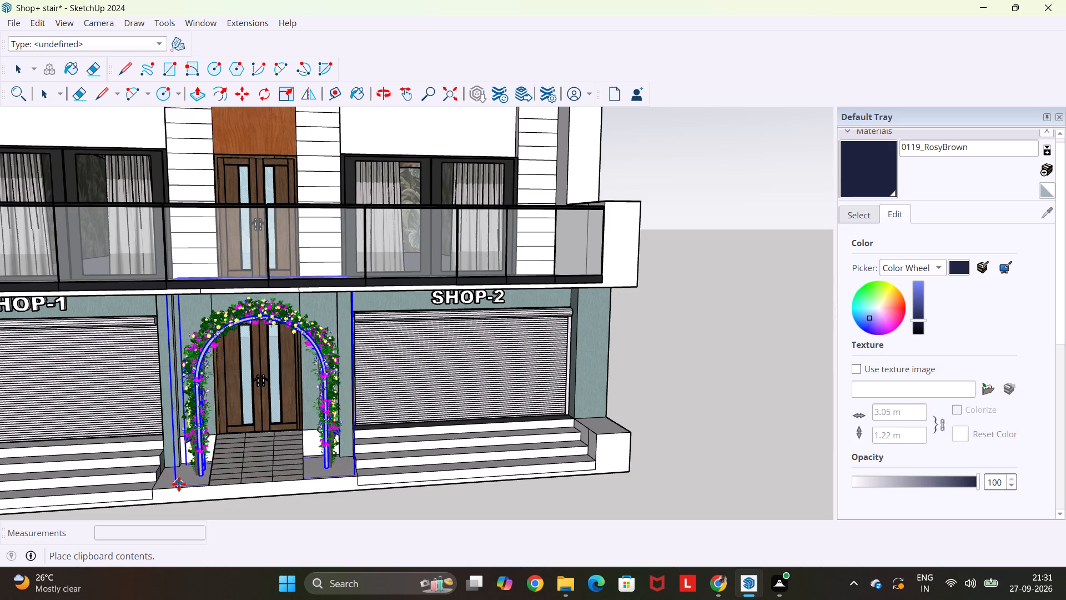
pyautogui.click(175, 489)
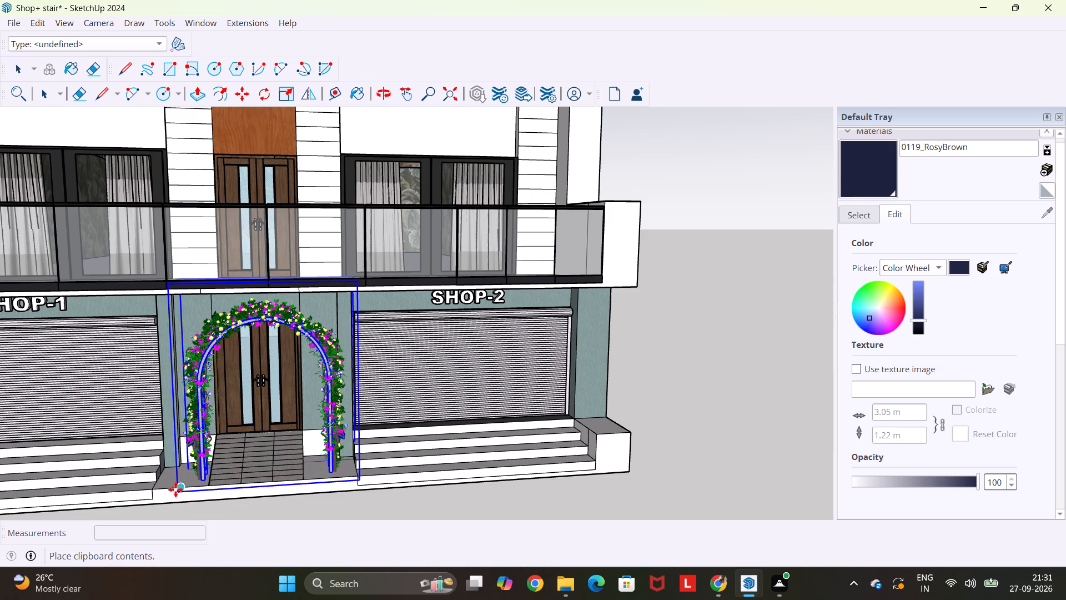
# Move the arbor 6" along the red axis to line it up with the entrance door.
pyautogui.middleClick(244, 442)
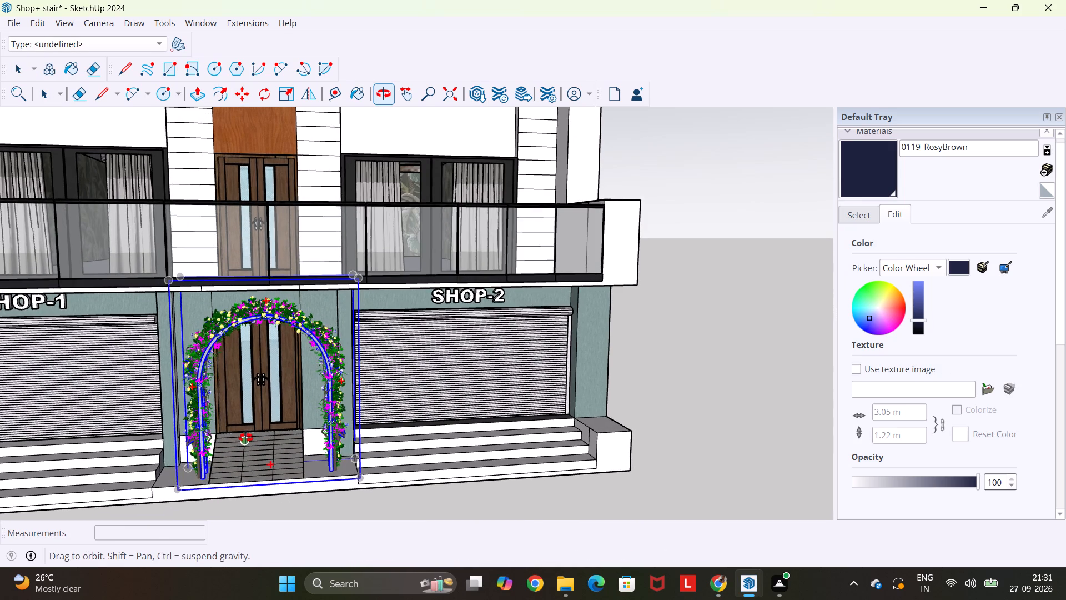
pyautogui.press('m')
pyautogui.scroll(5, 247, 446)
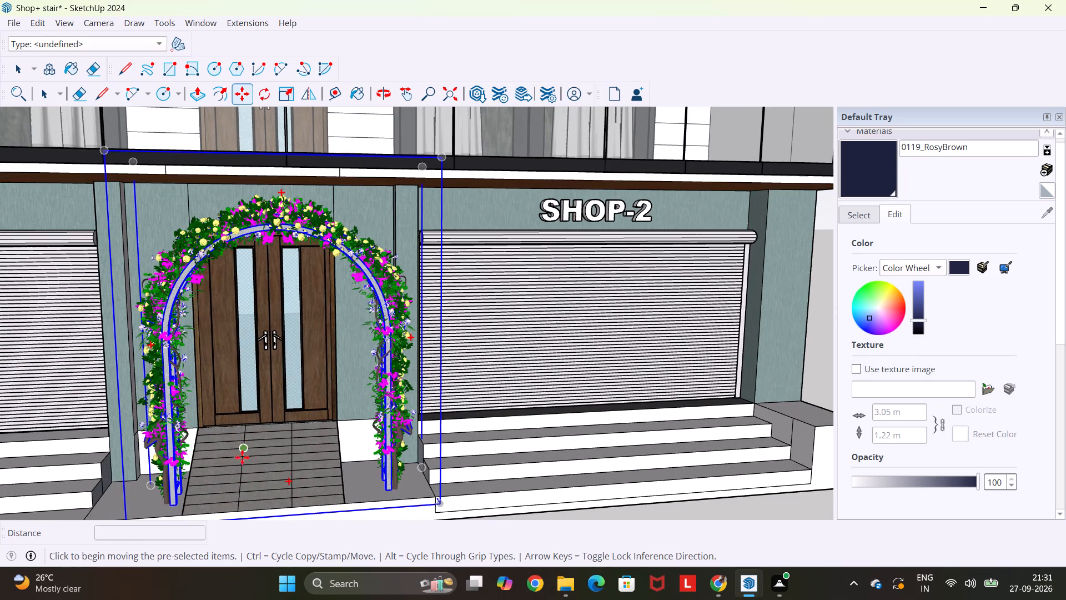
pyautogui.click(167, 505)
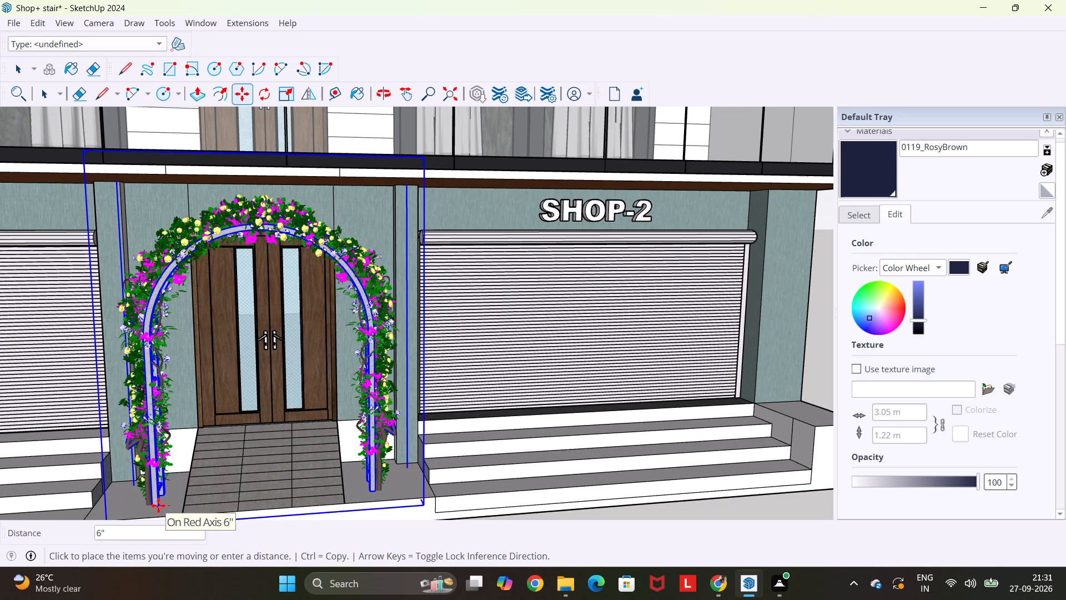
pyautogui.click(158, 506)
# Scale the arbor's height by about 1.07 along the blue axis, up towards the underside of the balcony.
pyautogui.moveTo(222, 412); pyautogui.dragTo(217, 439, button='middle')
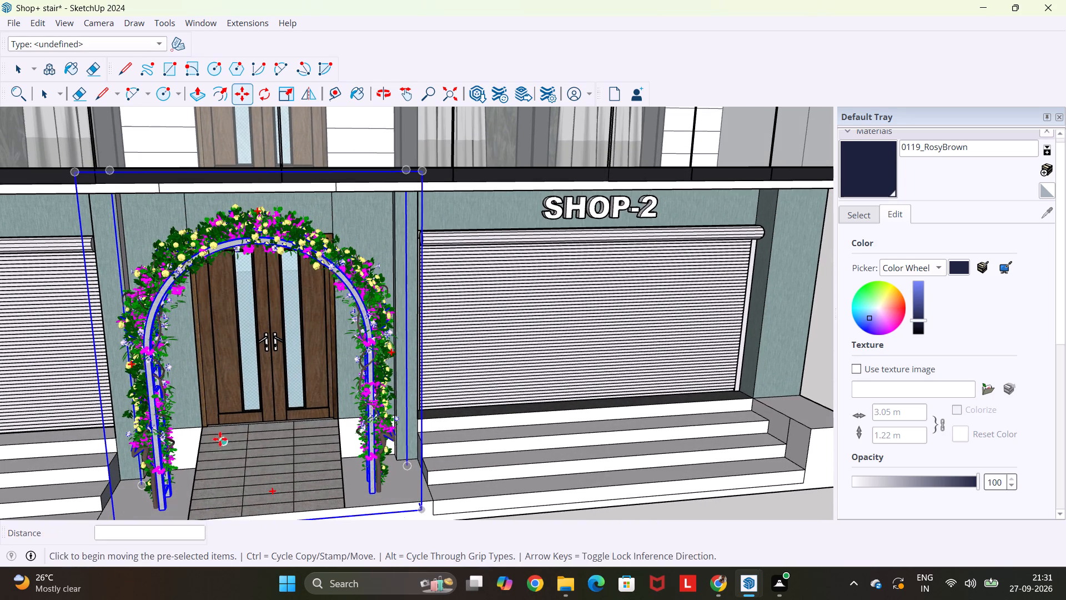
pyautogui.press('s')
pyautogui.scroll(4, 258, 152)
pyautogui.moveTo(257, 153); pyautogui.dragTo(249, 253, button='middle')
pyautogui.scroll(1, 252, 219)
pyautogui.click(245, 268)
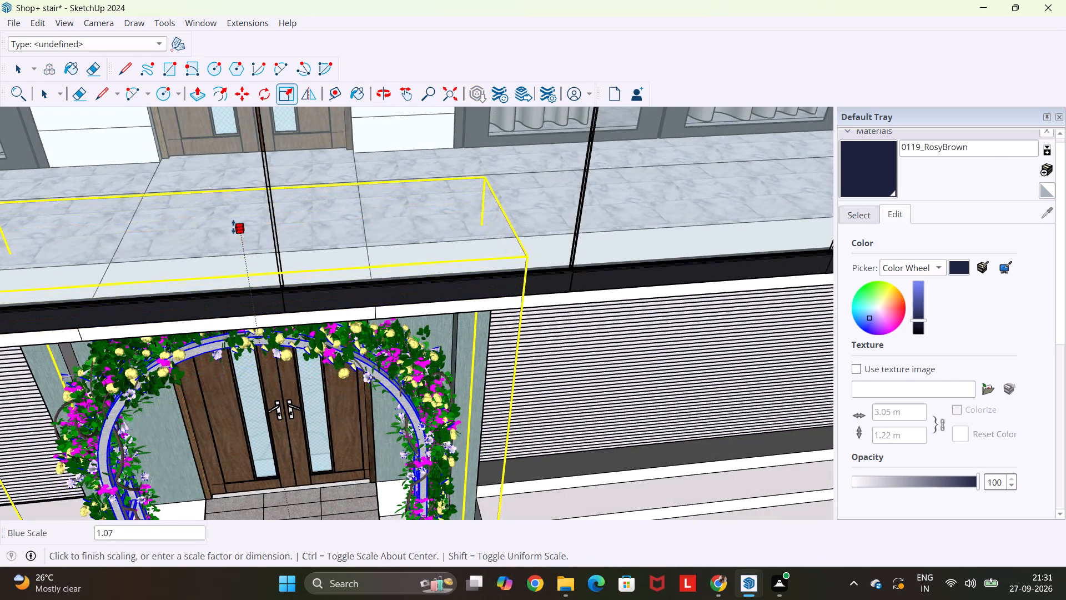
pyautogui.click(233, 227)
pyautogui.press('Escape')
pyautogui.press('space')
# Examine how the arbor sits in the front facade, from close up and with the whole building in view.
pyautogui.moveTo(272, 392); pyautogui.dragTo(304, 203, button='middle')
pyautogui.scroll(-3, 304, 203)
pyautogui.press('Escape')
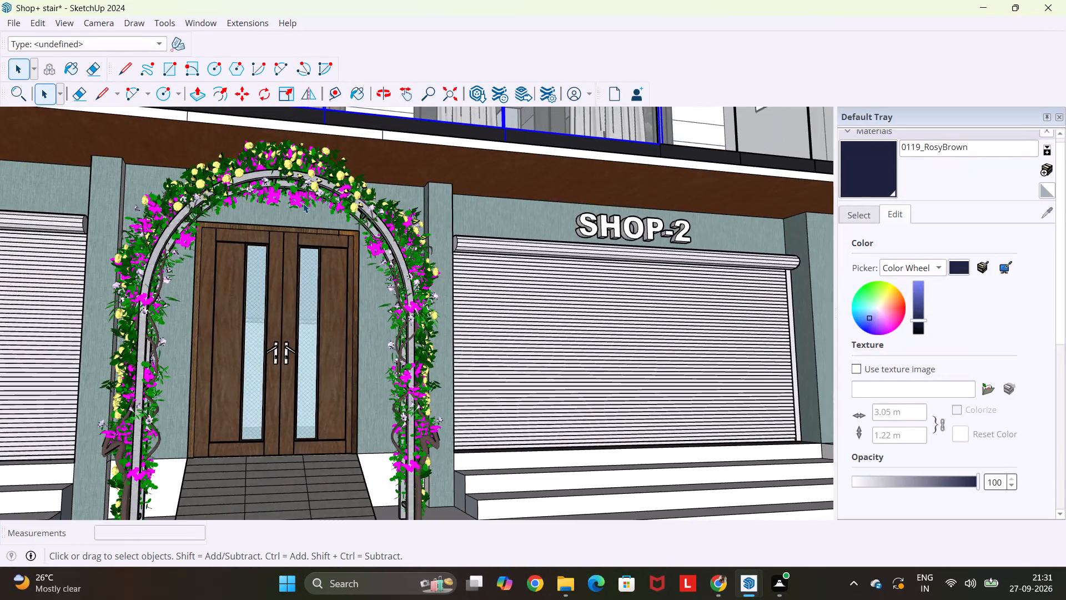
pyautogui.press('space')
pyautogui.scroll(-6, 318, 222)
pyautogui.scroll(-4, 334, 264)
pyautogui.click(708, 309)
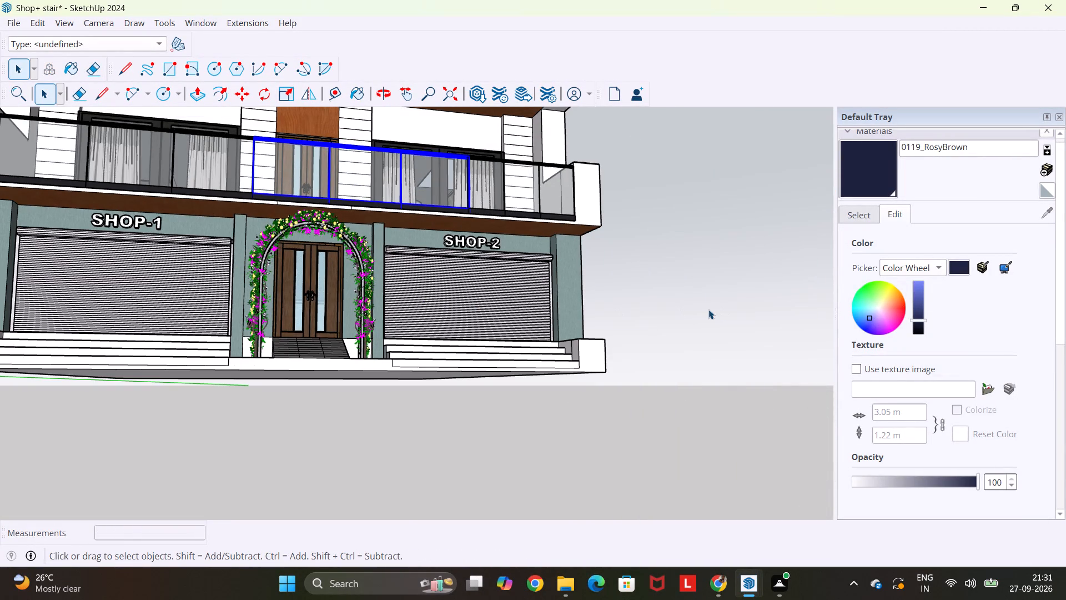
pyautogui.press('Escape')
pyautogui.press('space')
pyautogui.scroll(-9, 699, 306)
pyautogui.moveTo(687, 292); pyautogui.dragTo(542, 376, button='middle')
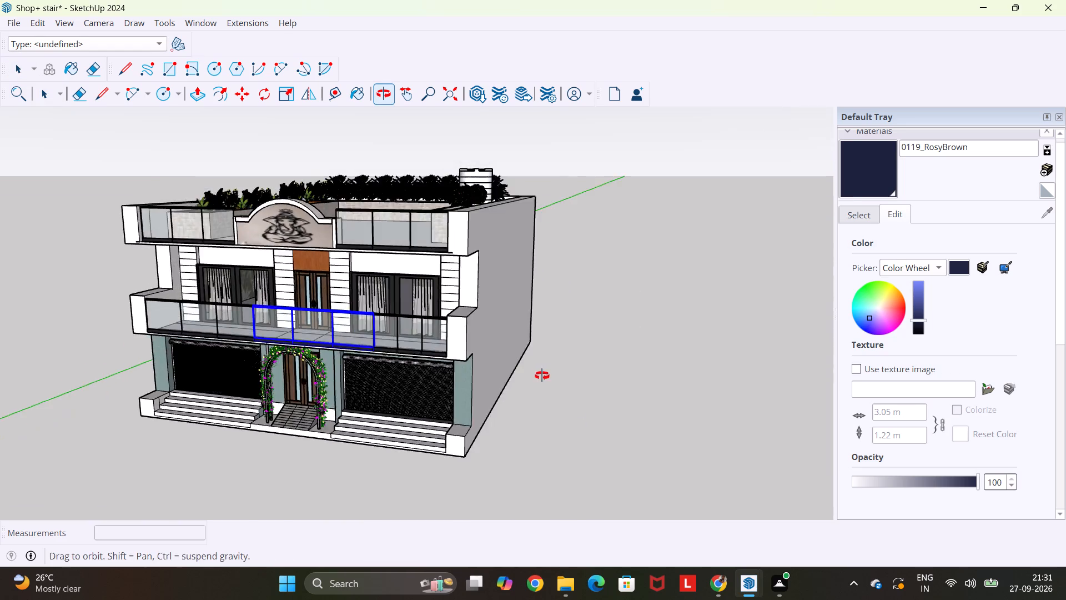
pyautogui.moveTo(542, 376); pyautogui.dragTo(611, 346, button='middle')
pyautogui.scroll(3, 611, 346)
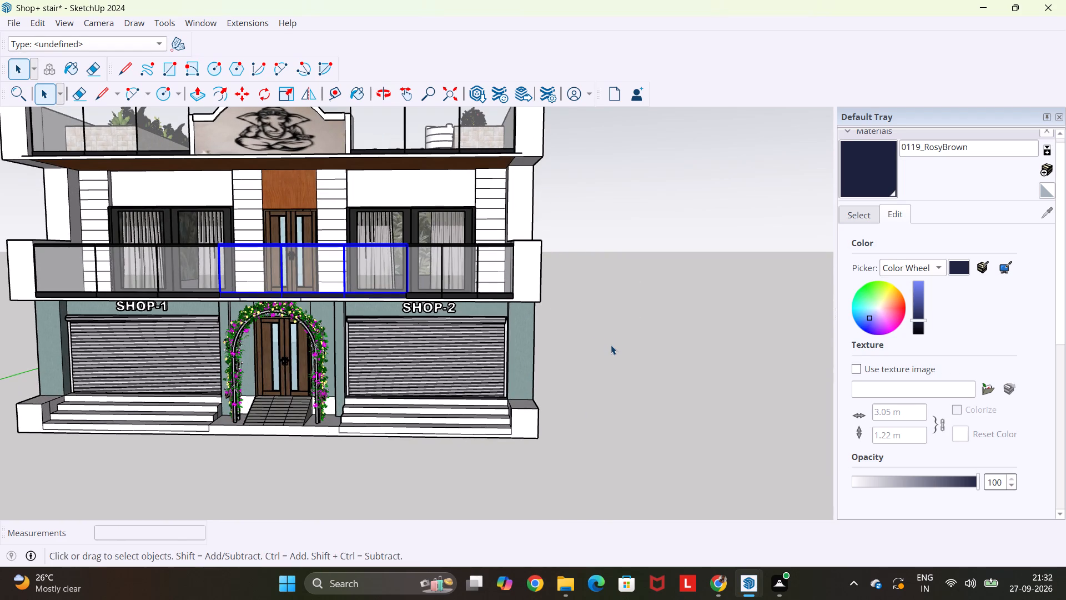
pyautogui.press('Escape')
pyautogui.press('space')
# Erase the stray edges on the end block and base front at both ends of the SHOP-2 steps.
pyautogui.scroll(5, 491, 407)
pyautogui.moveTo(497, 407); pyautogui.dragTo(557, 421, button='middle')
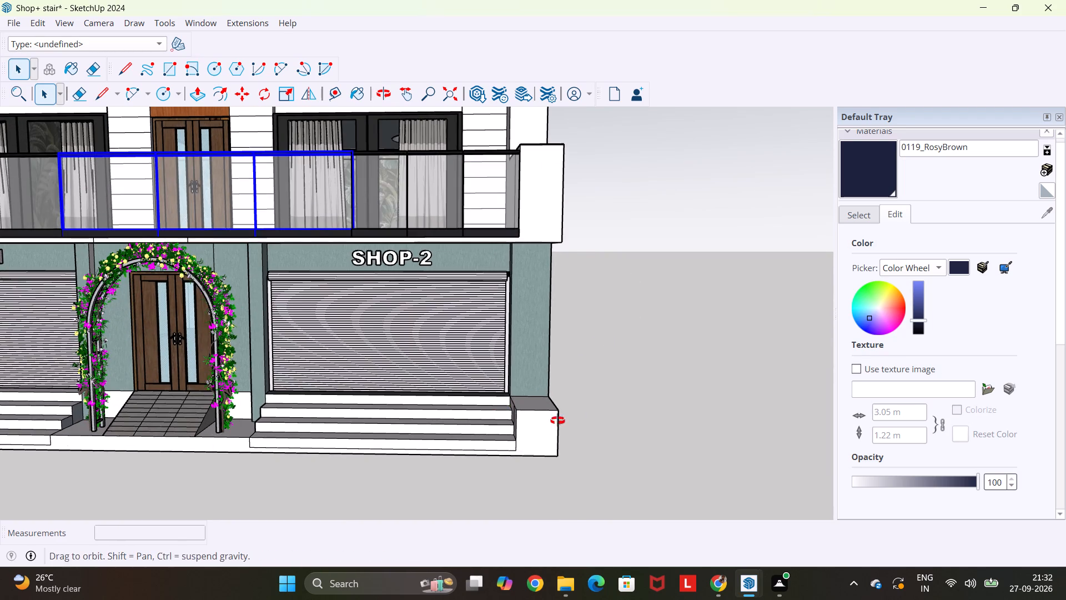
pyautogui.moveTo(557, 421); pyautogui.dragTo(577, 425, button='middle')
pyautogui.scroll(5, 577, 425)
pyautogui.scroll(5, 487, 407)
pyautogui.press('e')
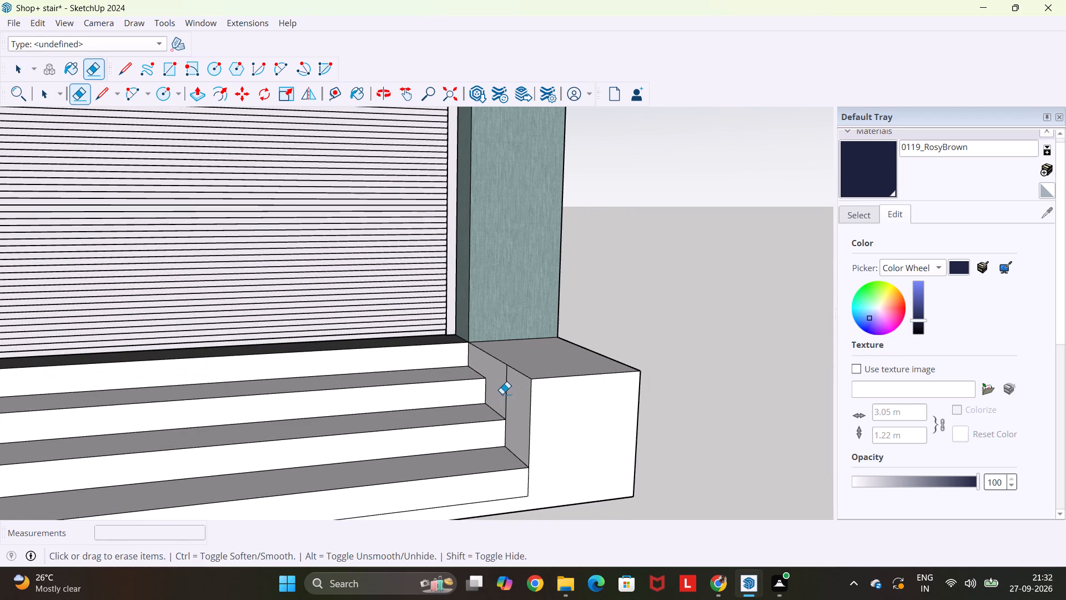
pyautogui.moveTo(508, 393); pyautogui.dragTo(497, 378)
pyautogui.click(521, 498)
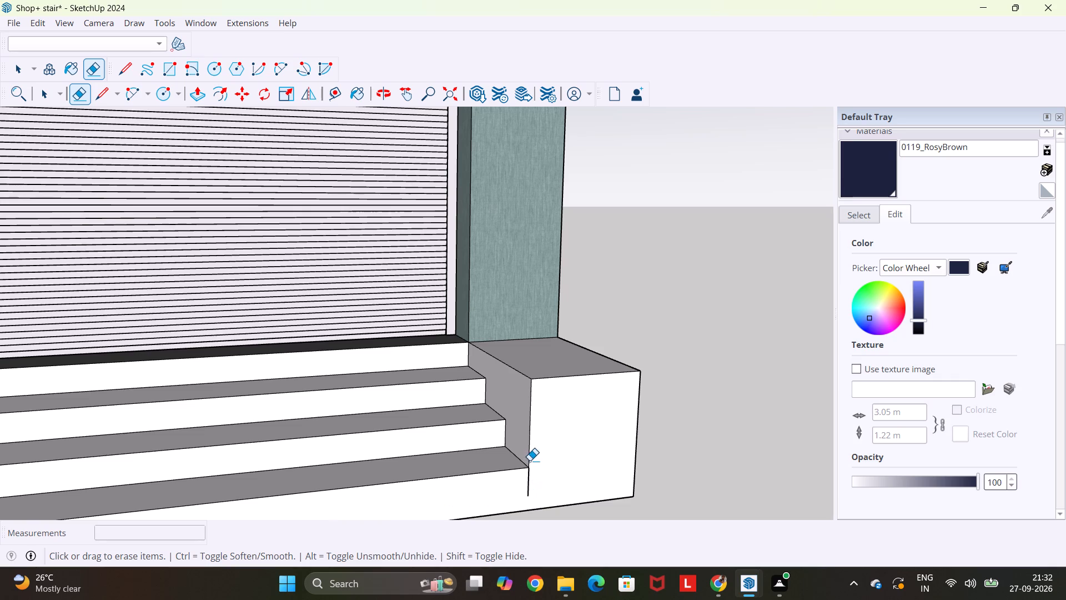
pyautogui.click(529, 484)
pyautogui.scroll(-18, 529, 484)
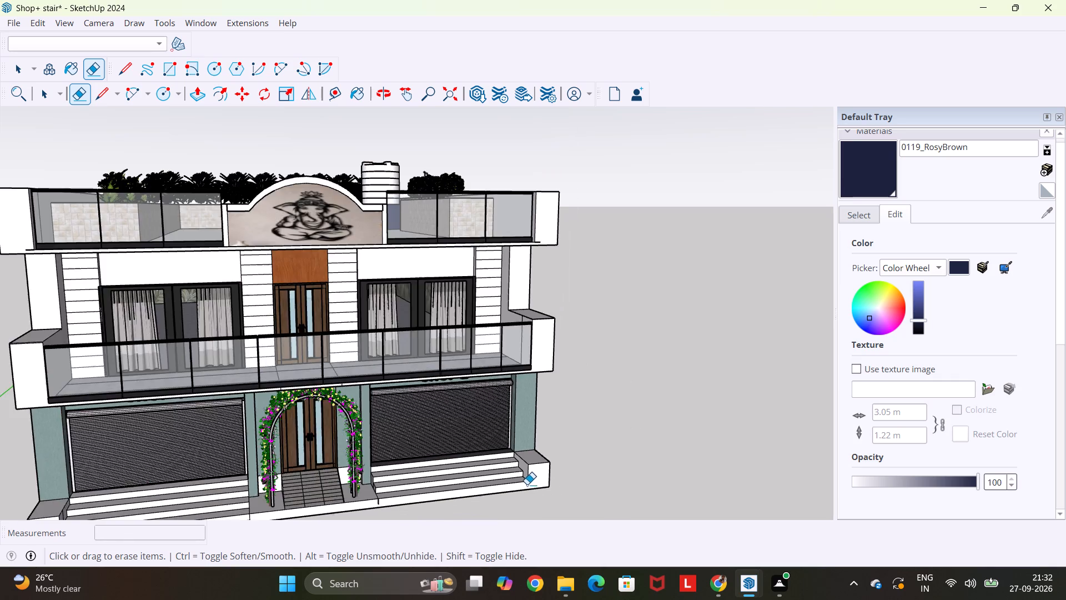
pyautogui.scroll(16, 358, 504)
pyautogui.click(385, 499)
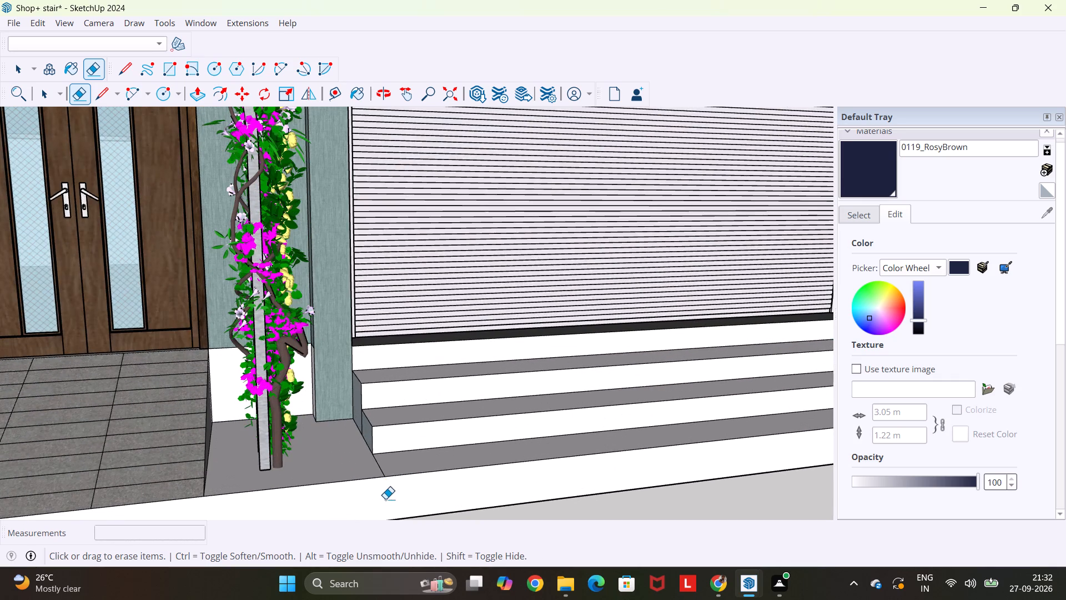
pyautogui.scroll(-18, 385, 499)
# Erase the matching stray edges on the base front and outer end block of the SHOP-1 steps.
pyautogui.scroll(16, 229, 522)
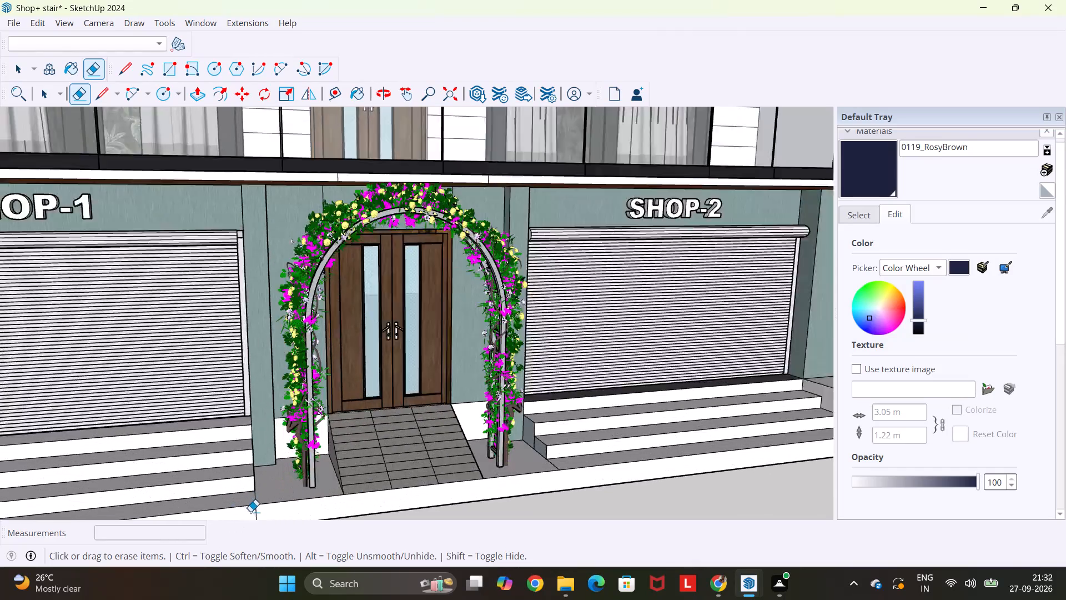
pyautogui.scroll(2, 250, 512)
pyautogui.click(258, 513)
pyautogui.scroll(-20, 257, 513)
pyautogui.scroll(3, 252, 514)
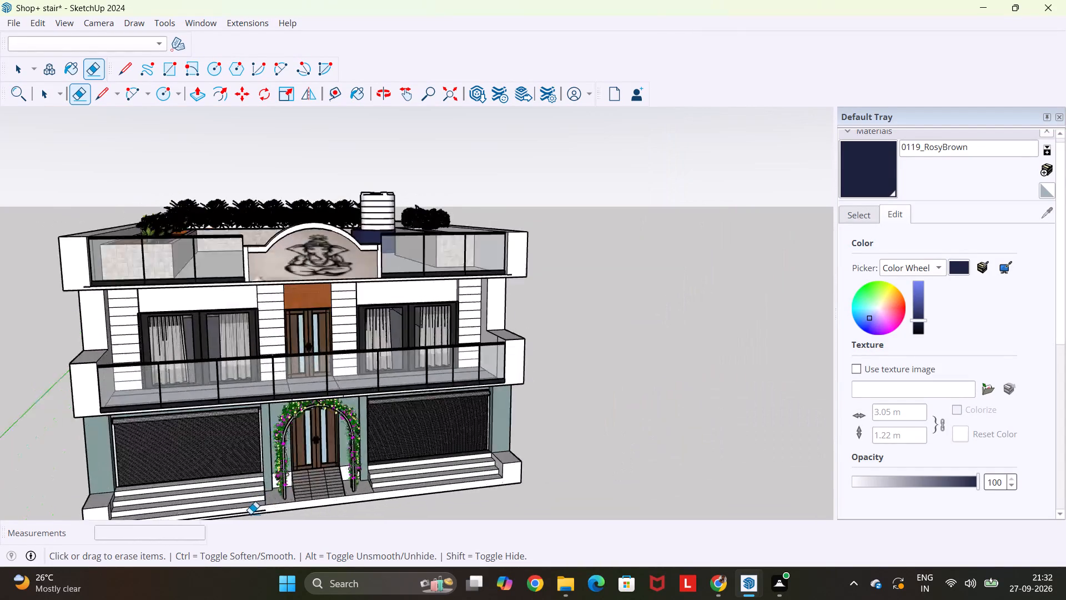
pyautogui.scroll(13, 250, 514)
pyautogui.click(247, 508)
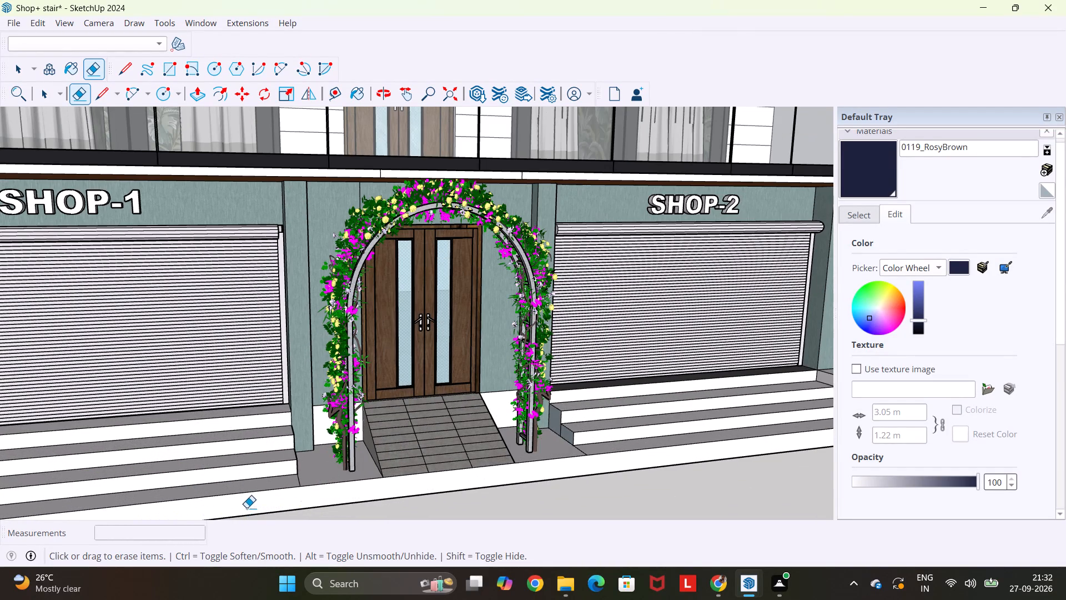
pyautogui.keyDown('shift'); pyautogui.moveTo(247, 508); pyautogui.dragTo(596, 450, button='middle'); pyautogui.keyUp('shift')
pyautogui.moveTo(449, 426); pyautogui.dragTo(308, 404, button='middle')
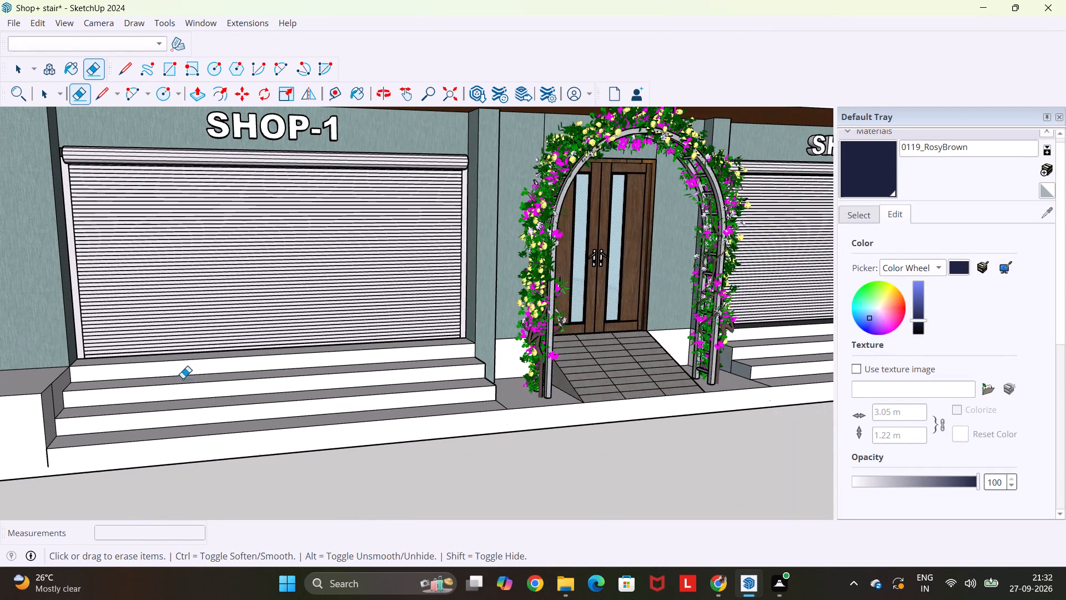
pyautogui.scroll(4, 74, 390)
pyautogui.click(48, 403)
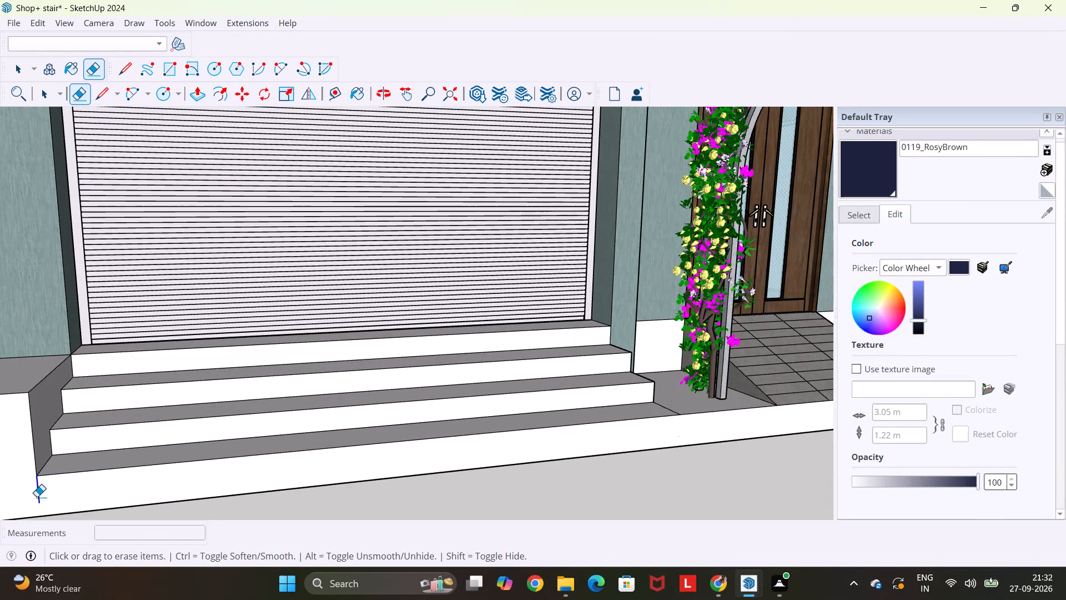
pyautogui.click(37, 497)
# Leave the Eraser and examine the entrance arbor and both flights of shop steps from the front and sides.
pyautogui.scroll(-12, 260, 402)
pyautogui.moveTo(651, 368); pyautogui.dragTo(557, 360, button='middle')
pyautogui.keyDown('ctrl'); pyautogui.moveTo(571, 352); pyautogui.dragTo(482, 366, button='middle'); pyautogui.keyUp('ctrl')
pyautogui.scroll(4, 299, 293)
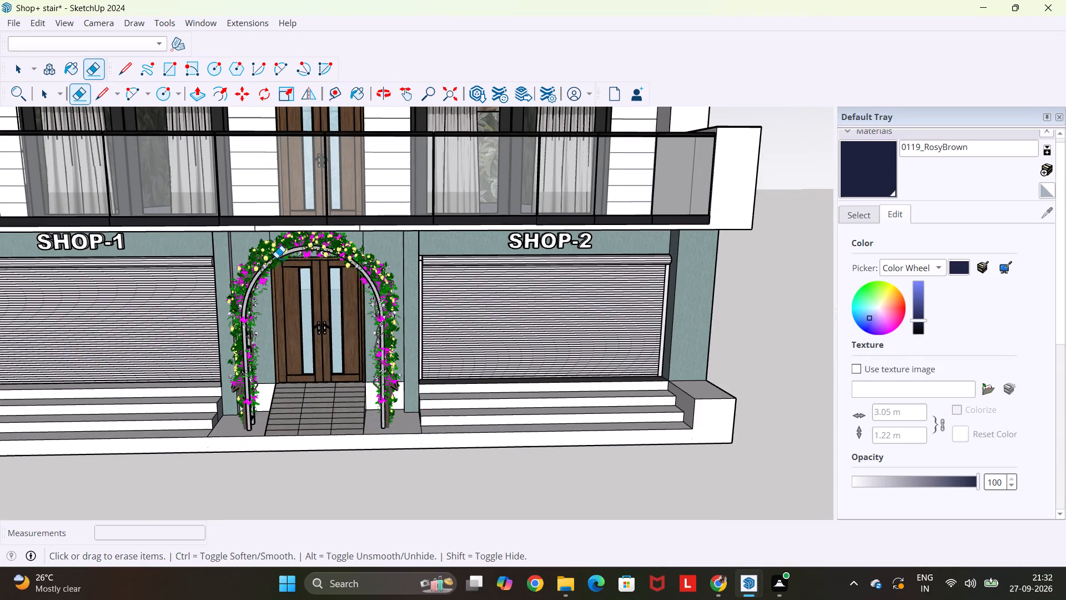
pyautogui.moveTo(276, 258); pyautogui.dragTo(250, 249, button='middle')
pyautogui.press('Escape')
pyautogui.press('space')
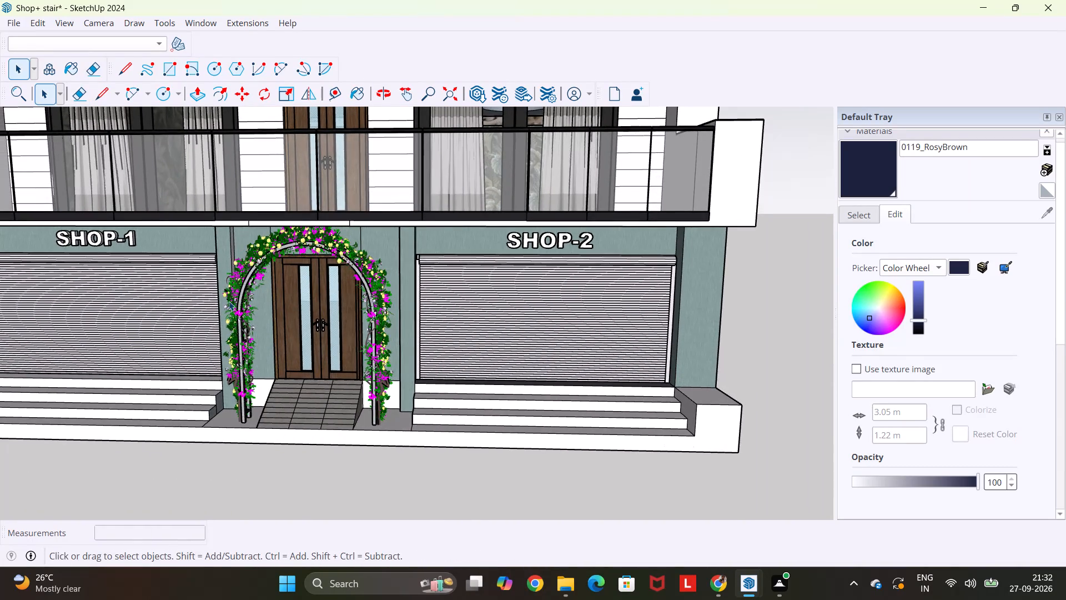
pyautogui.moveTo(229, 301); pyautogui.dragTo(193, 303, button='middle')
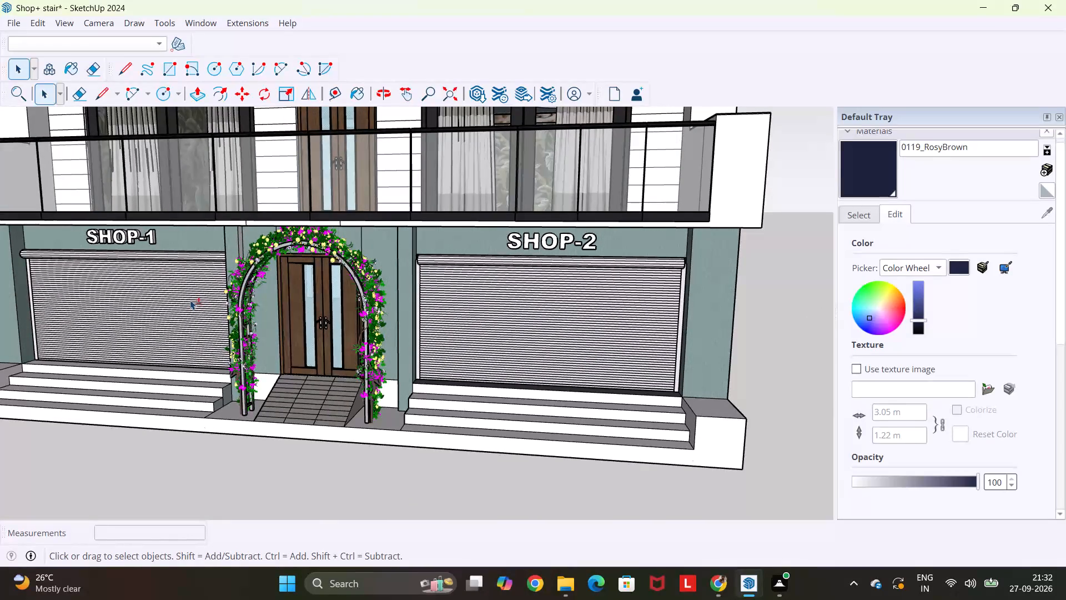
pyautogui.keyDown('shift'); pyautogui.moveTo(191, 301); pyautogui.dragTo(253, 314, button='middle'); pyautogui.keyUp('shift')
pyautogui.keyDown('ctrl'); pyautogui.moveTo(253, 323); pyautogui.dragTo(298, 339, button='middle'); pyautogui.keyUp('ctrl')
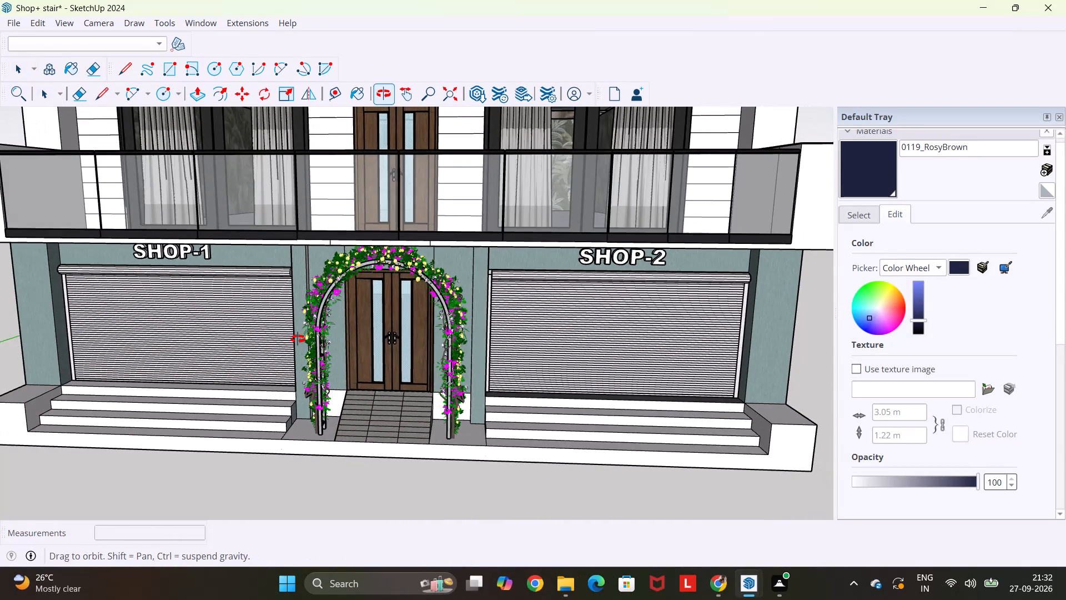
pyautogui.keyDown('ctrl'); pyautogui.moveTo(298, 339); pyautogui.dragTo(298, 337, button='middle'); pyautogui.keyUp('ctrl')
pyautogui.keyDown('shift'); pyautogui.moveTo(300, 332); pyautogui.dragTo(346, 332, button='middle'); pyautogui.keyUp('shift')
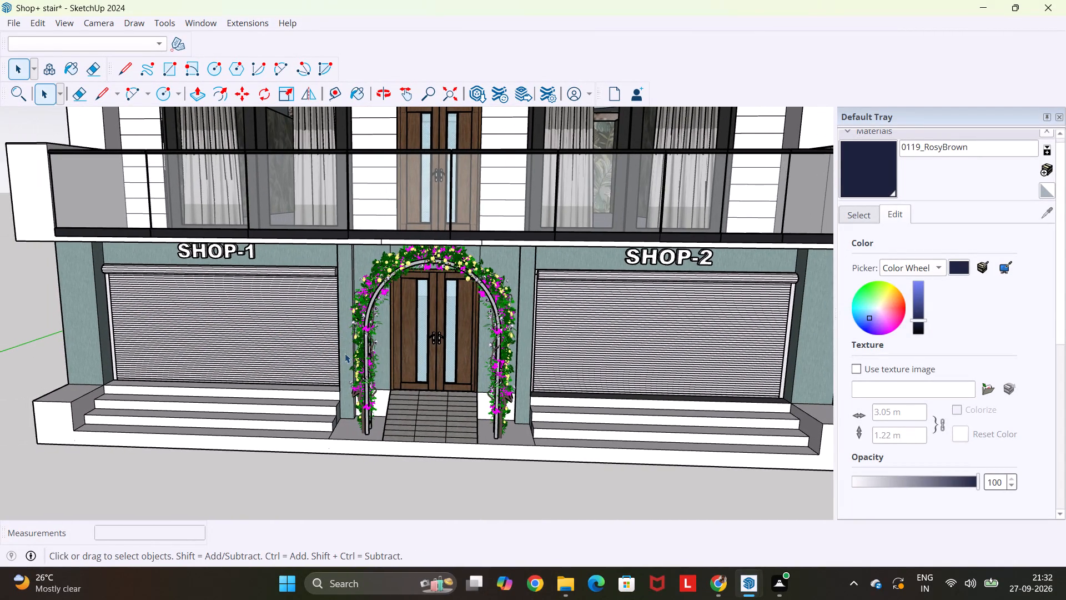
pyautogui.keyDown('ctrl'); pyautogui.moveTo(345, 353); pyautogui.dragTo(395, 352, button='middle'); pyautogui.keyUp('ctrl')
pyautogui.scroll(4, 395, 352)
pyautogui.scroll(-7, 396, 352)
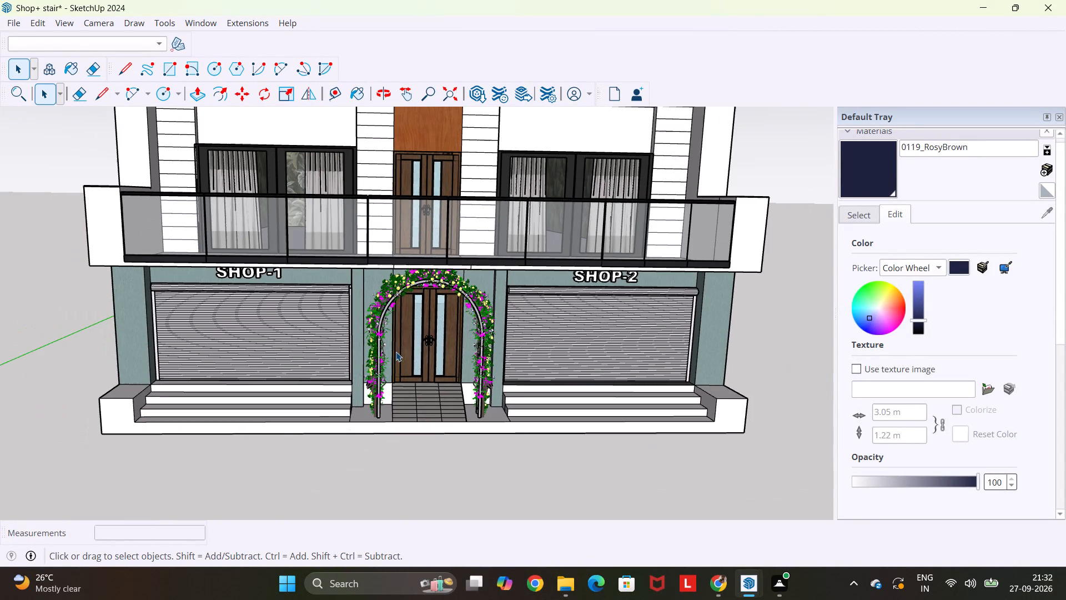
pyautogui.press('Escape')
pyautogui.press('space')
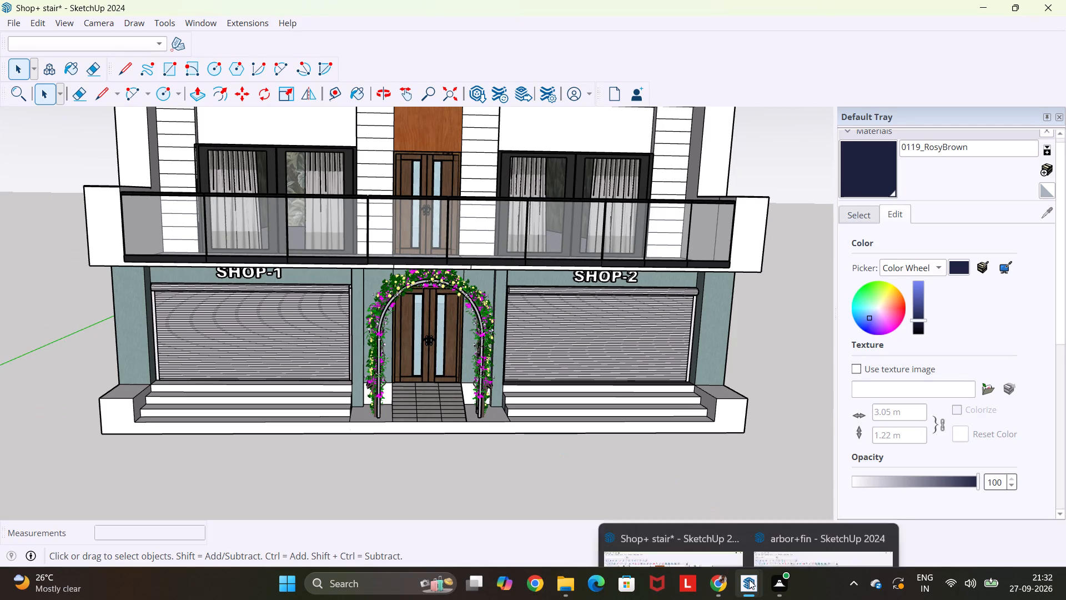
# Switch to File Explorer, refresh the Downloads folder and open strelizia.skp.
pyautogui.click(564, 583)
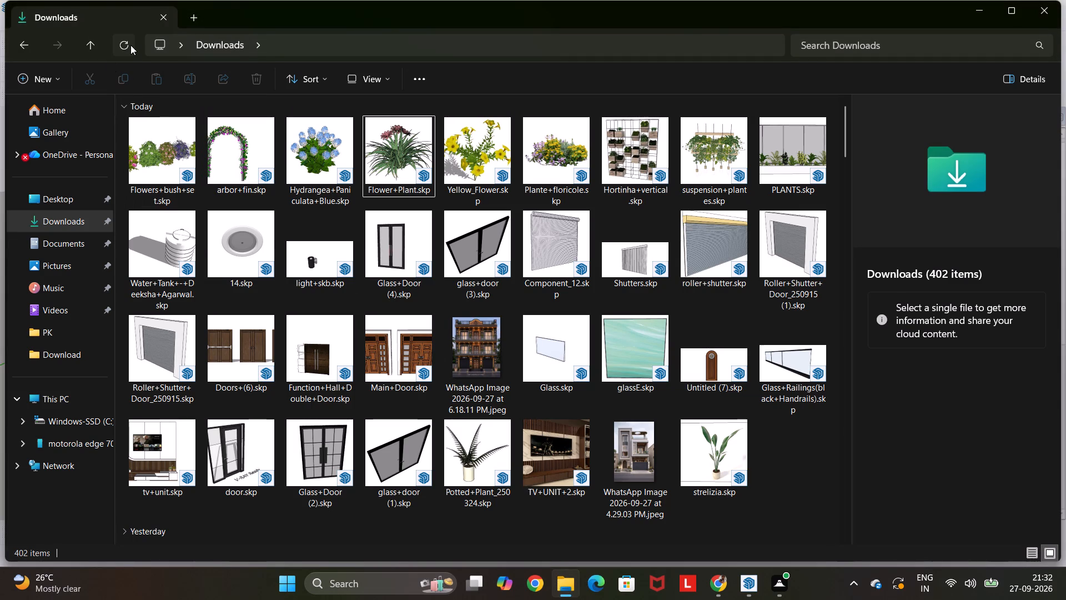
pyautogui.click(130, 45)
pyautogui.click(171, 169)
pyautogui.rightClick(171, 169)
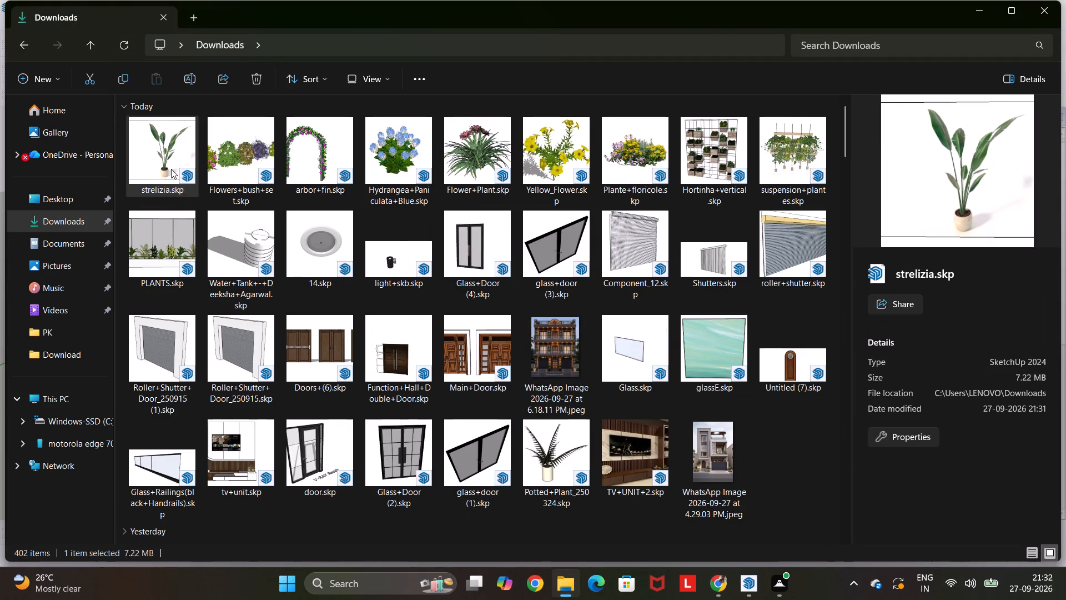
pyautogui.click(207, 207)
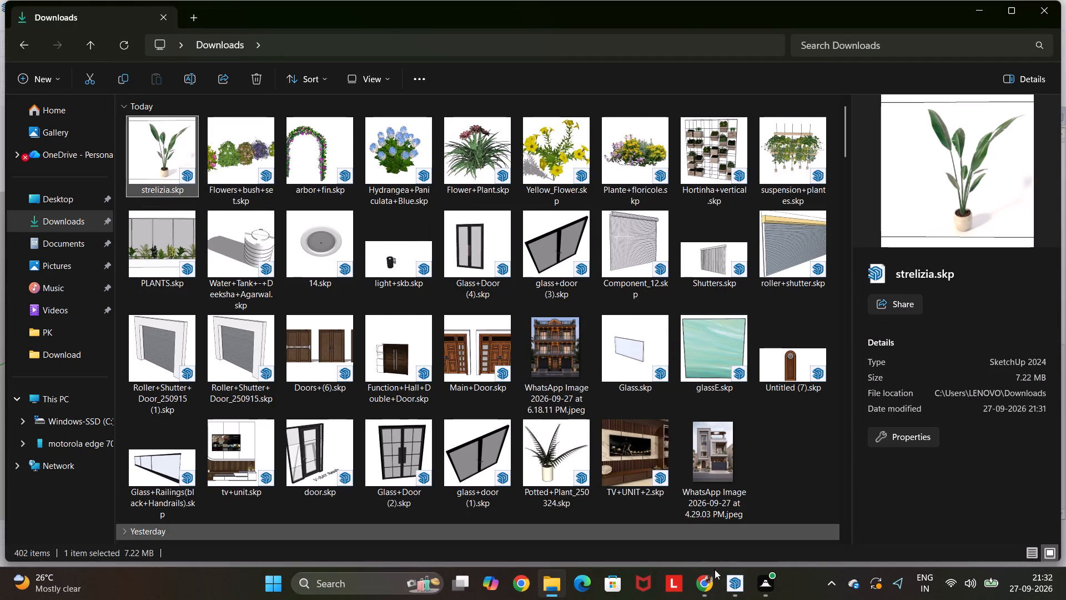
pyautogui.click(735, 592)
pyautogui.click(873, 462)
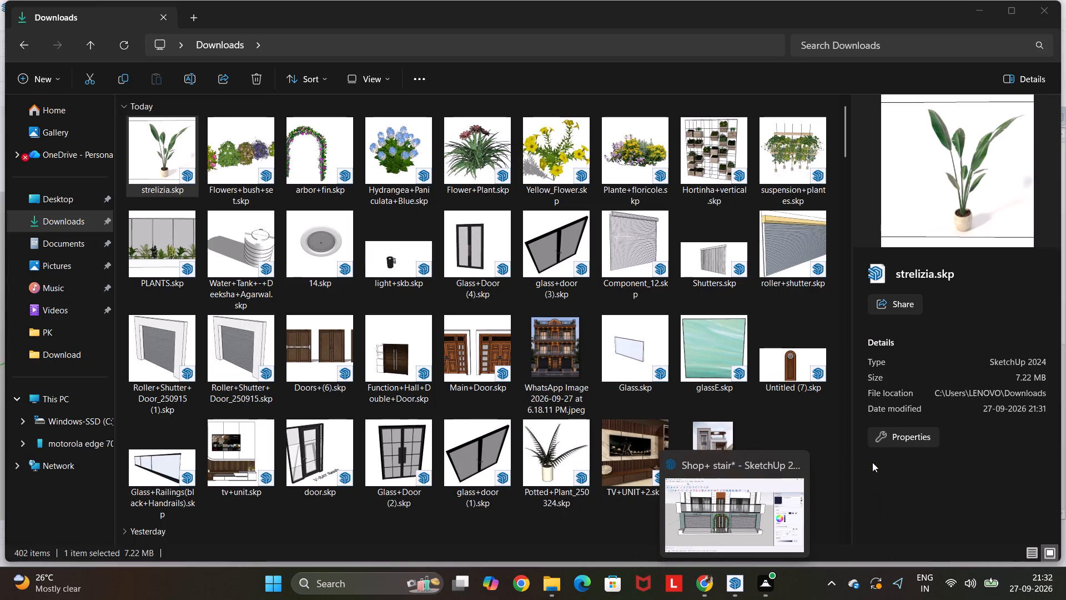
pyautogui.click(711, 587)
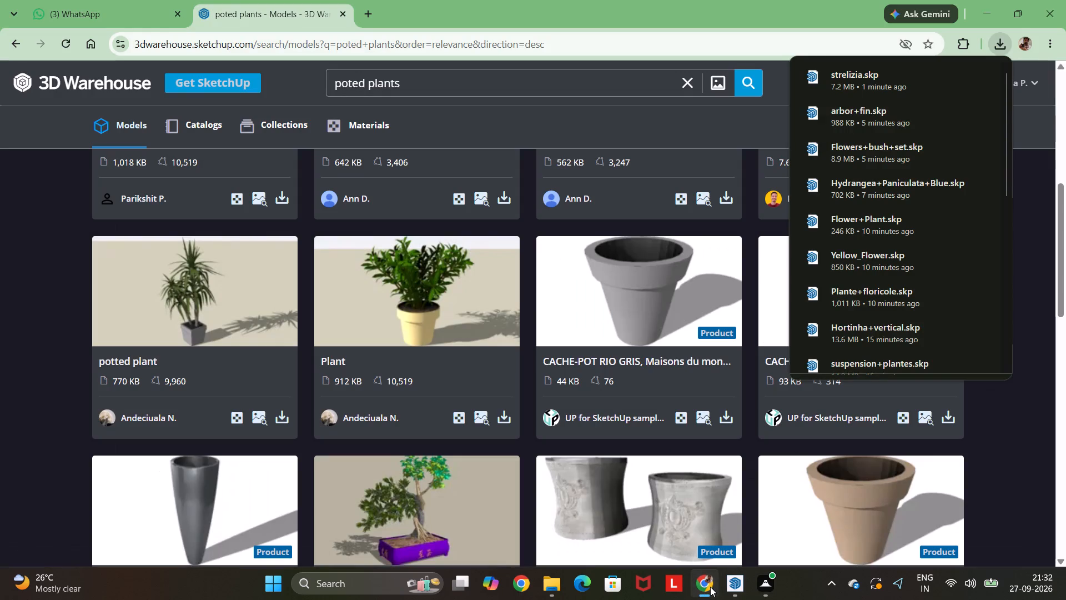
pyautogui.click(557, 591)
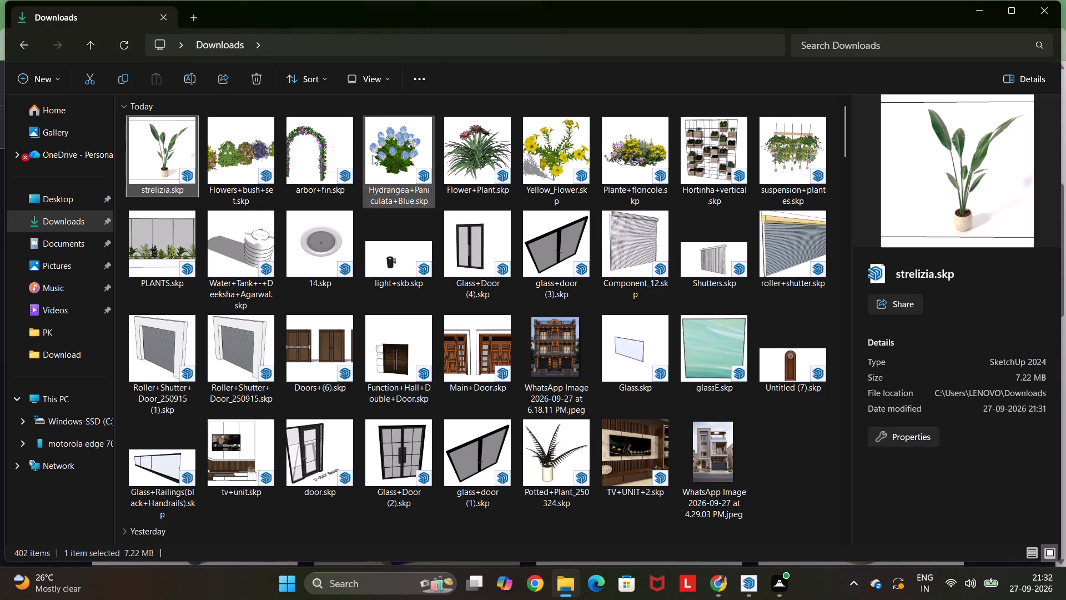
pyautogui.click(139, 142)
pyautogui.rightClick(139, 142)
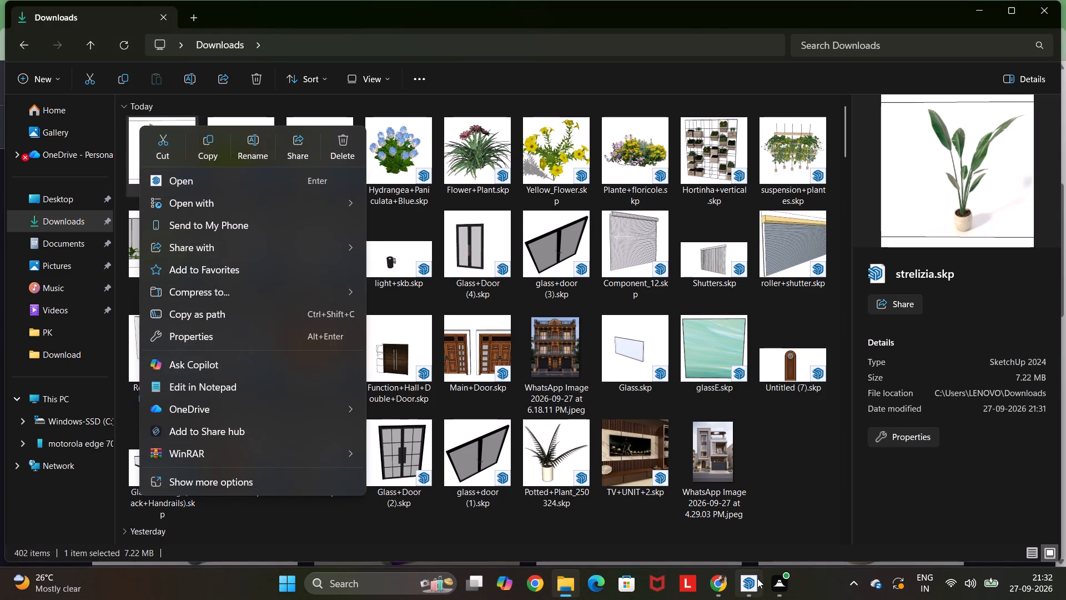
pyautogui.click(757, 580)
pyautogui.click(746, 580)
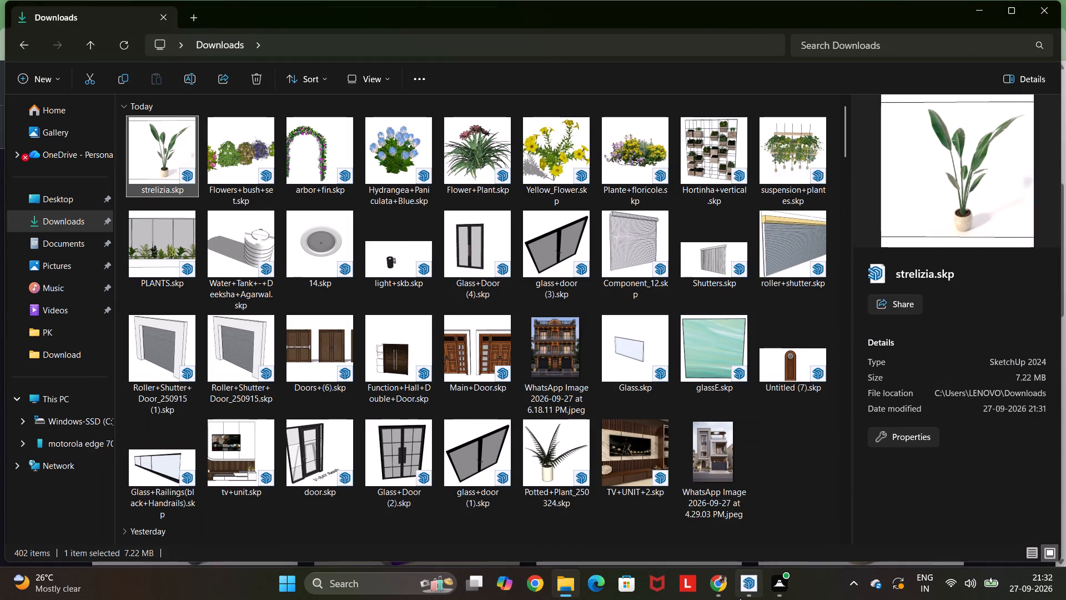
# Open Potted+Plant_250324.skp from the Downloads folder.
pyautogui.click(502, 430)
pyautogui.click(545, 441)
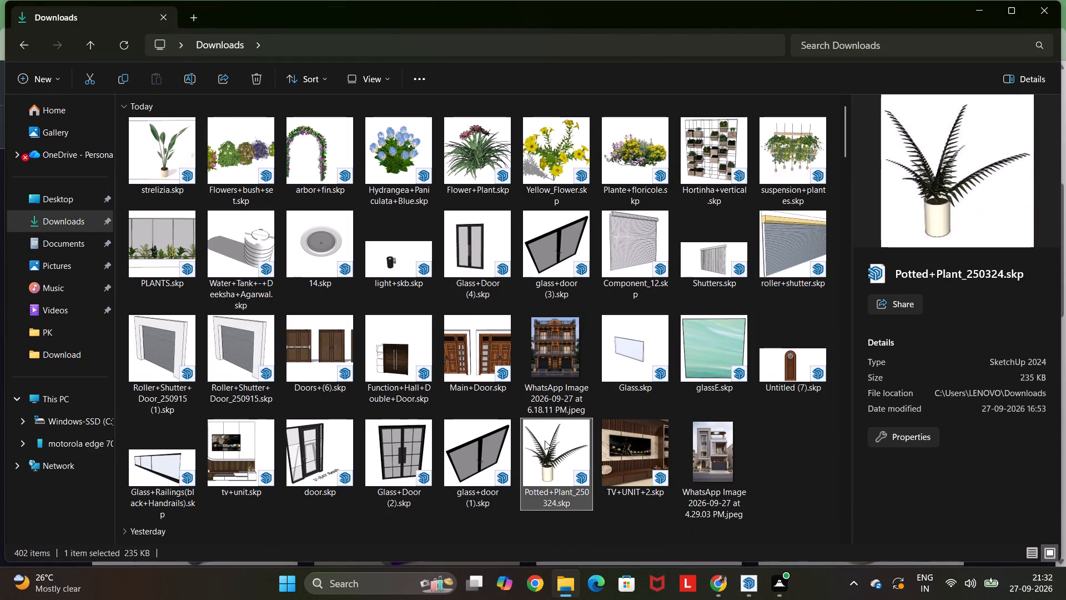
pyautogui.hotkey('ctrl', 'c')
pyautogui.rightClick(545, 441)
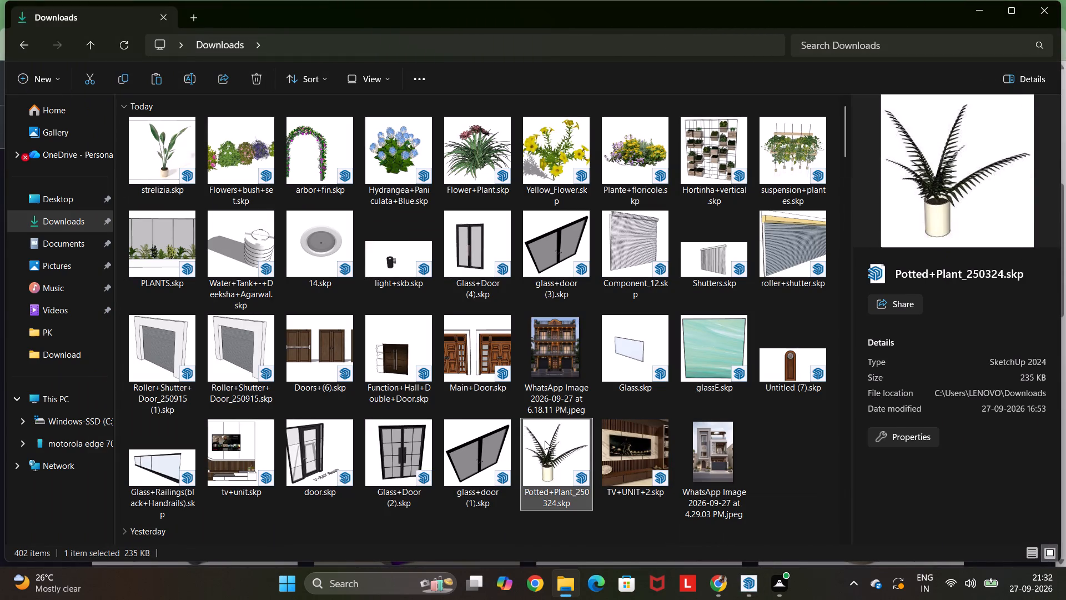
pyautogui.click(642, 123)
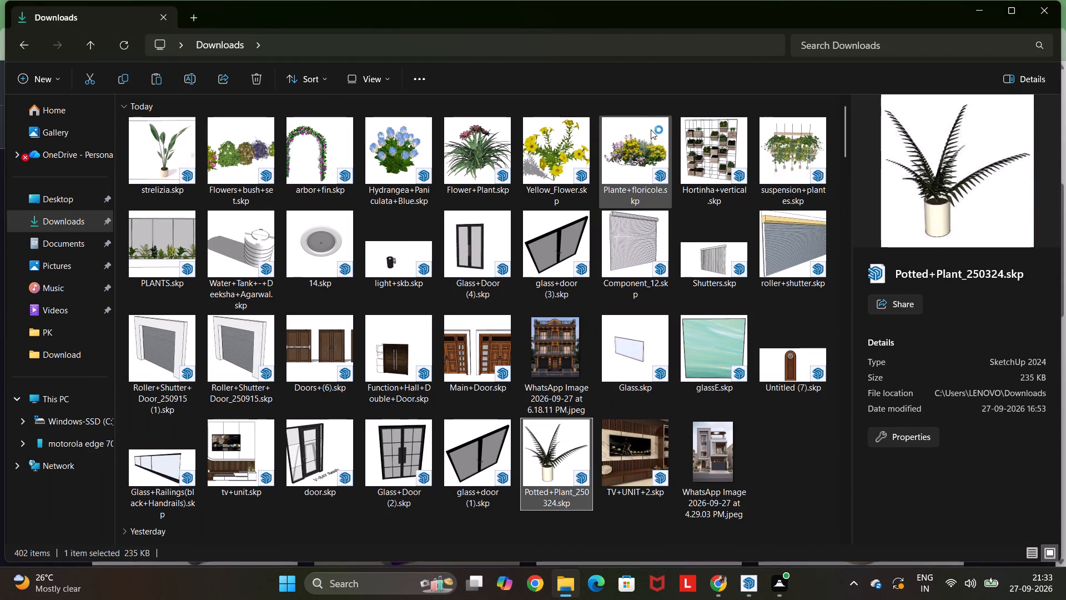
# Switch to the strelizia model and copy the plant's leaves and stems from in front of the backdrop picture.
pyautogui.scroll(-4, 673, 143)
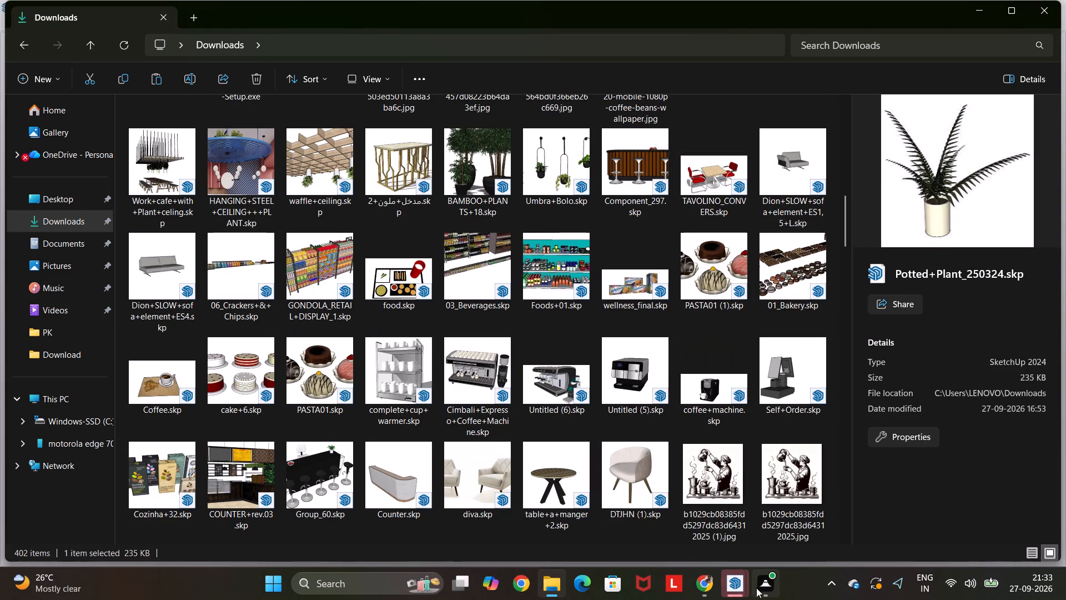
pyautogui.click(739, 588)
pyautogui.click(789, 523)
pyautogui.click(672, 318)
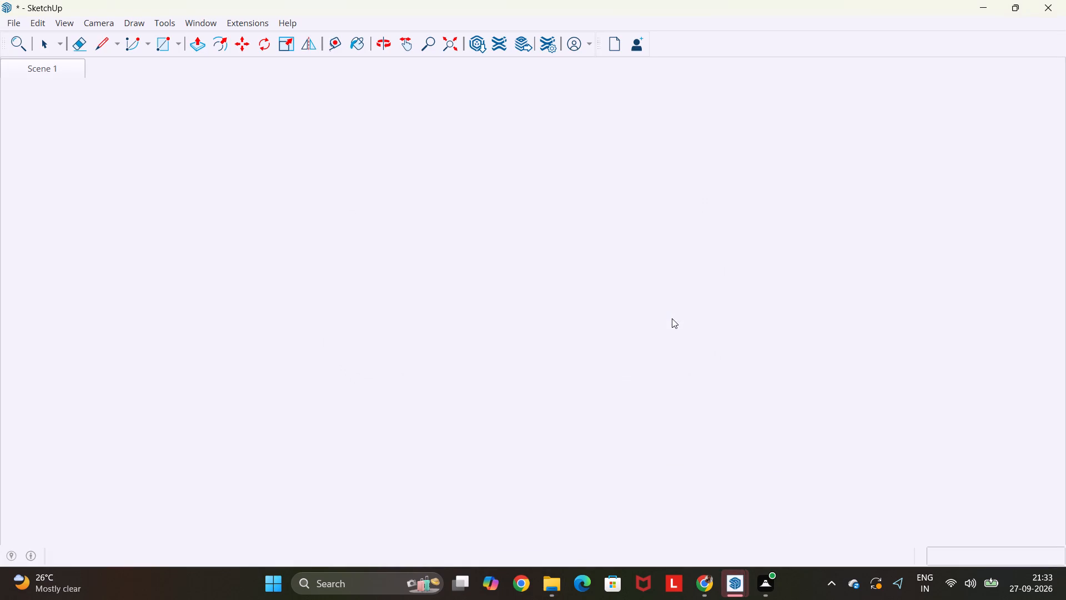
pyautogui.click(726, 569)
pyautogui.click(757, 543)
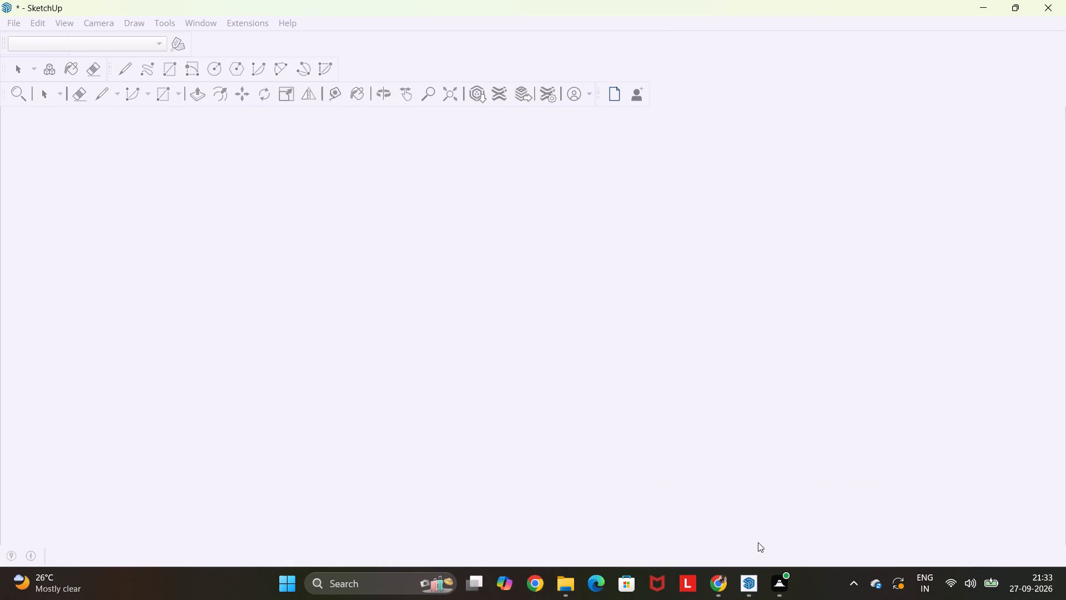
pyautogui.scroll(-12, 565, 374)
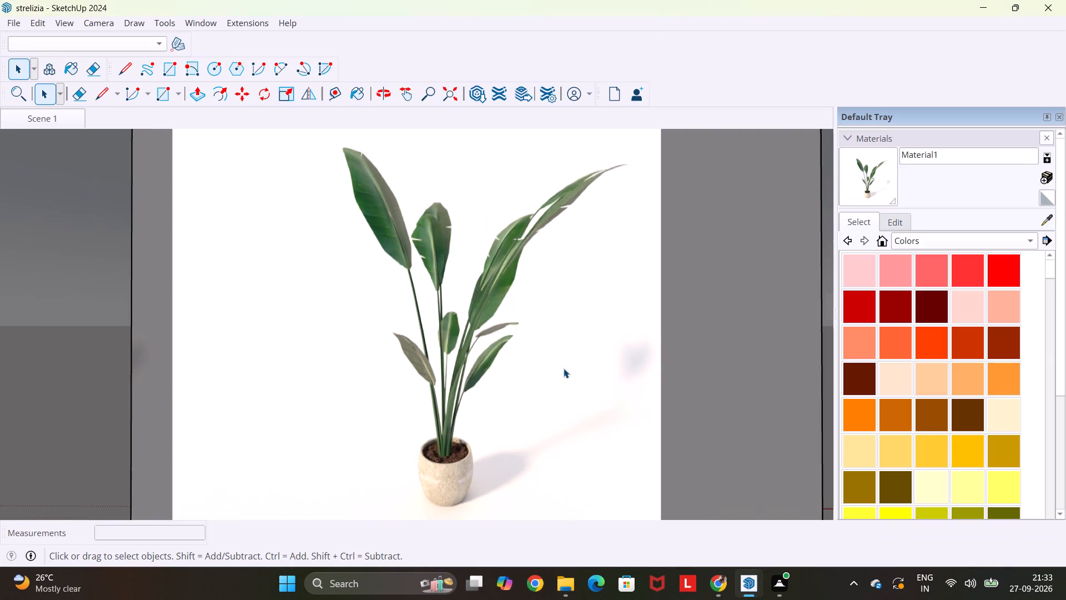
pyautogui.scroll(-11, 564, 368)
pyautogui.moveTo(439, 370); pyautogui.dragTo(1033, 362, button='middle')
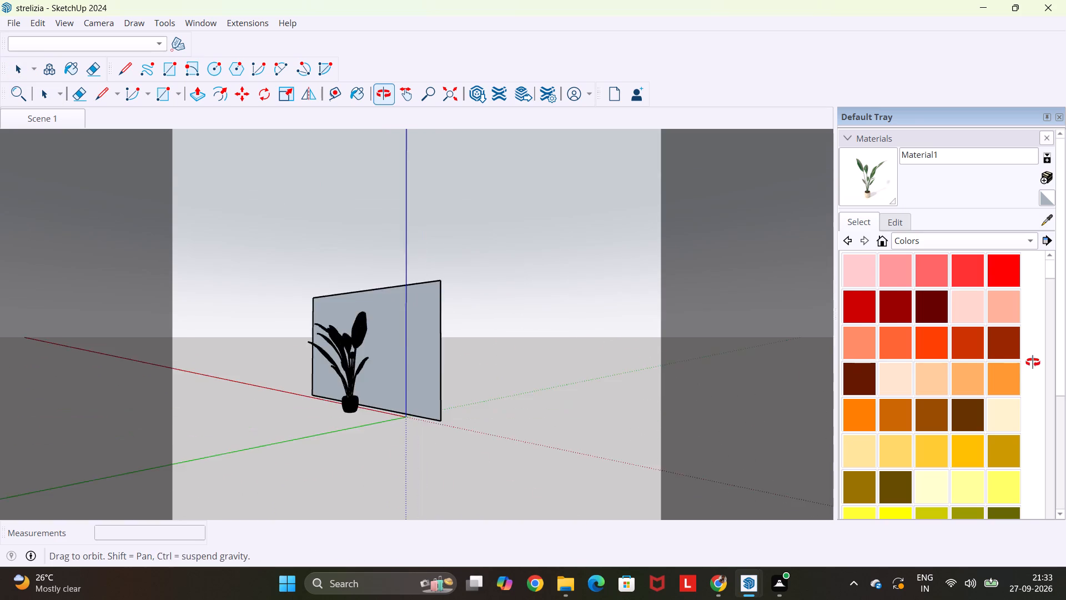
pyautogui.moveTo(1033, 362); pyautogui.dragTo(980, 352, button='middle')
pyautogui.scroll(5, 483, 328)
pyautogui.scroll(5, 350, 311)
pyautogui.moveTo(355, 336); pyautogui.dragTo(232, 301, button='middle')
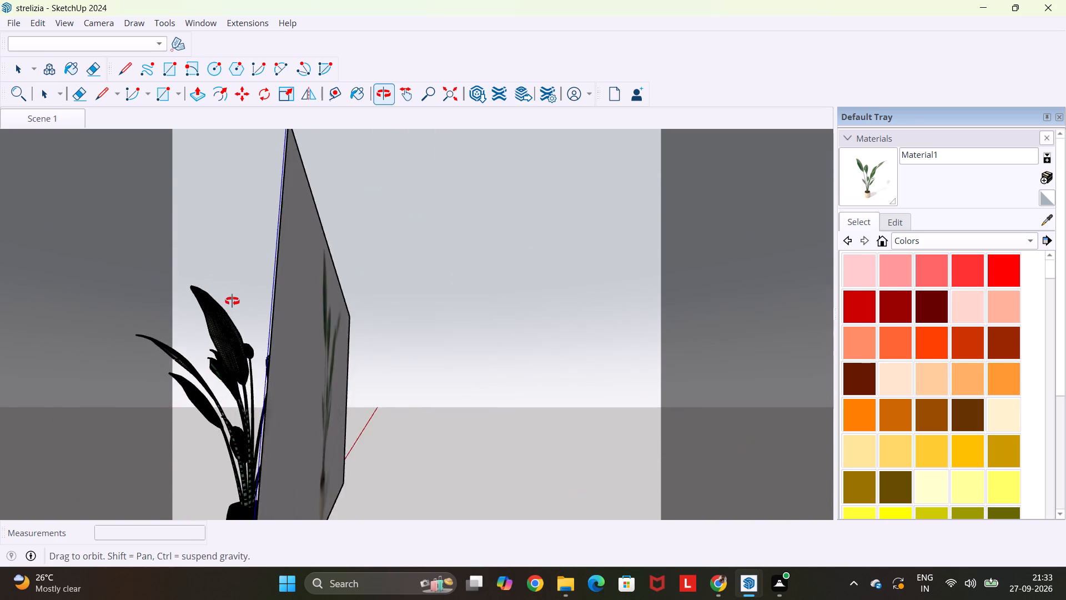
pyautogui.moveTo(232, 301); pyautogui.dragTo(252, 312, button='middle')
pyautogui.moveTo(275, 305); pyautogui.dragTo(186, 494)
pyautogui.scroll(-2, 183, 496)
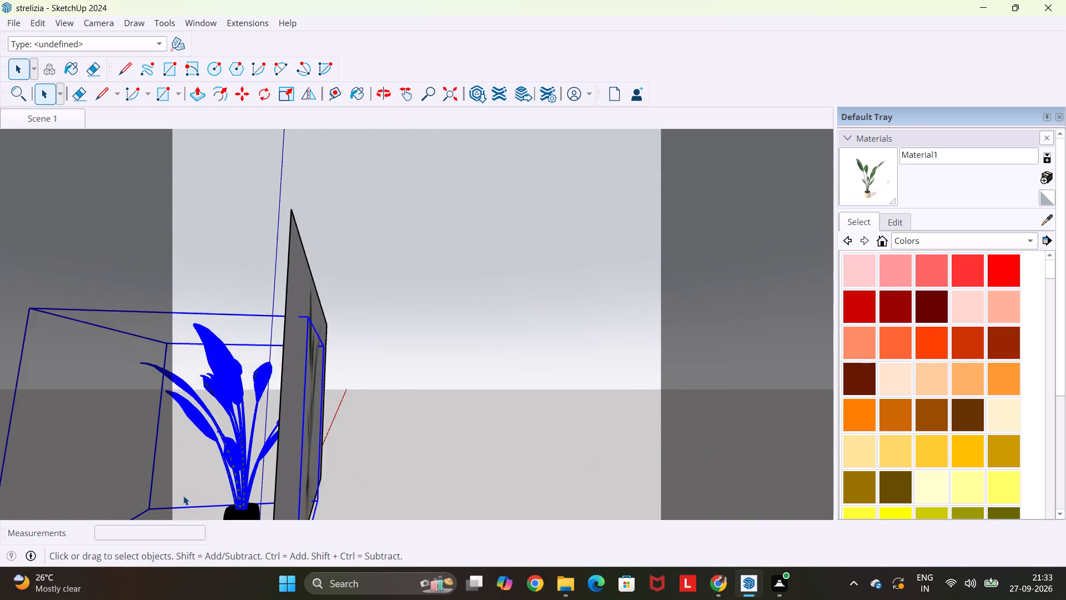
pyautogui.scroll(-7, 183, 496)
pyautogui.hotkey('ctrl', 'c')
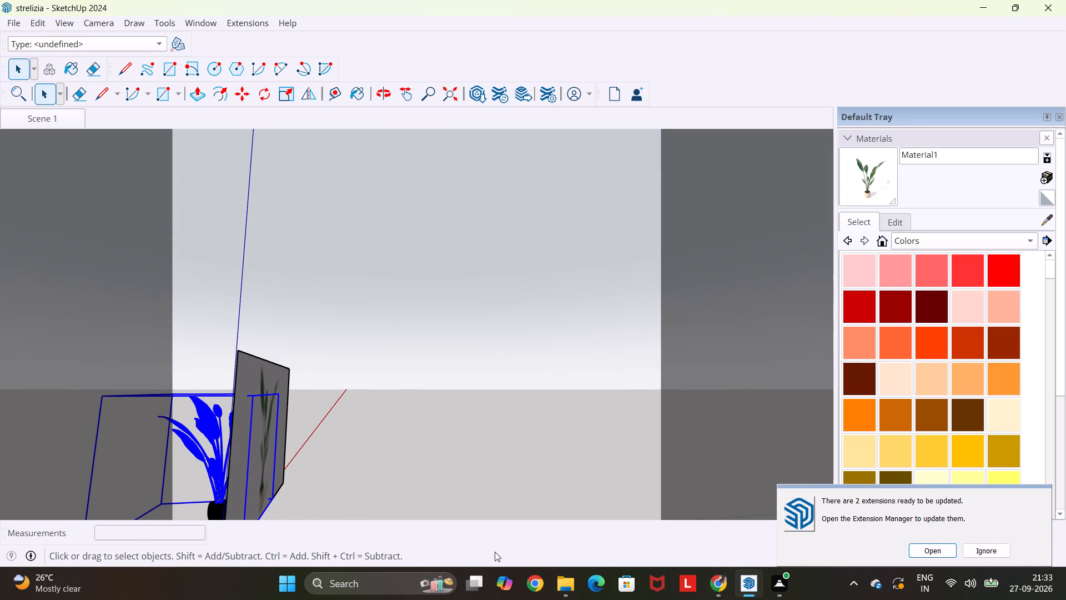
# Paste the copied strelizia into the Shop+ stair model, on the open ground beside the SHOP-2 end of the building.
pyautogui.click(748, 582)
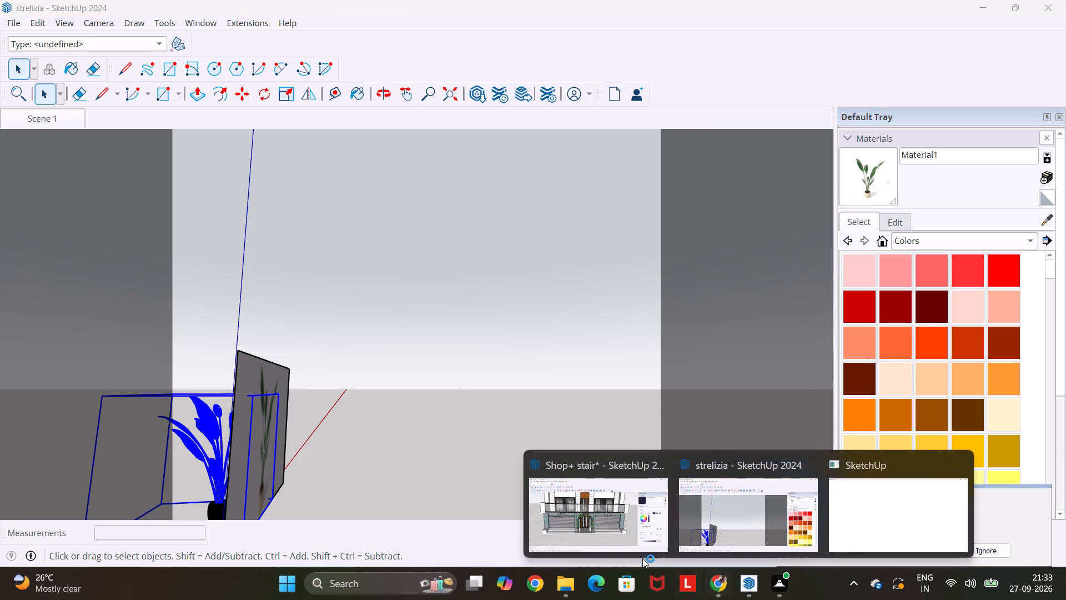
pyautogui.click(616, 497)
pyautogui.scroll(5, 443, 429)
pyautogui.scroll(4, 137, 372)
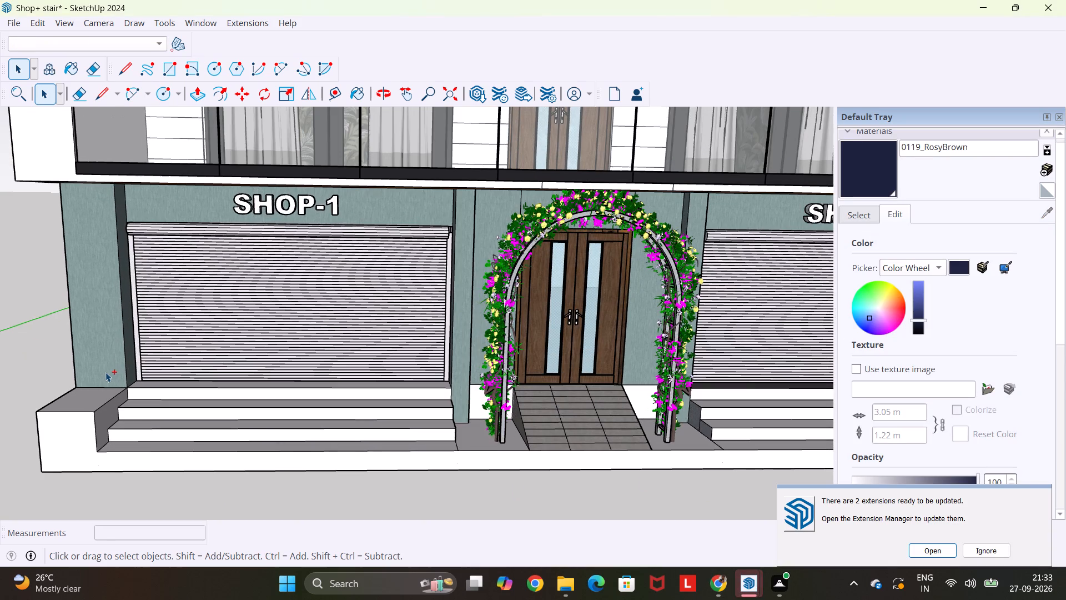
pyautogui.hotkey('ctrl', 'v')
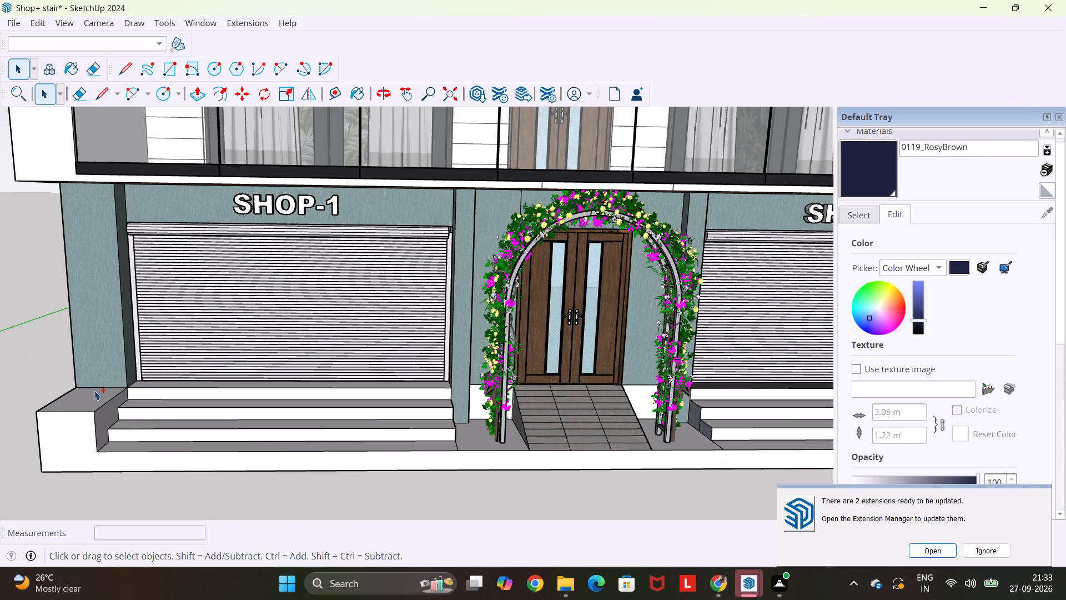
pyautogui.scroll(-1, 94, 391)
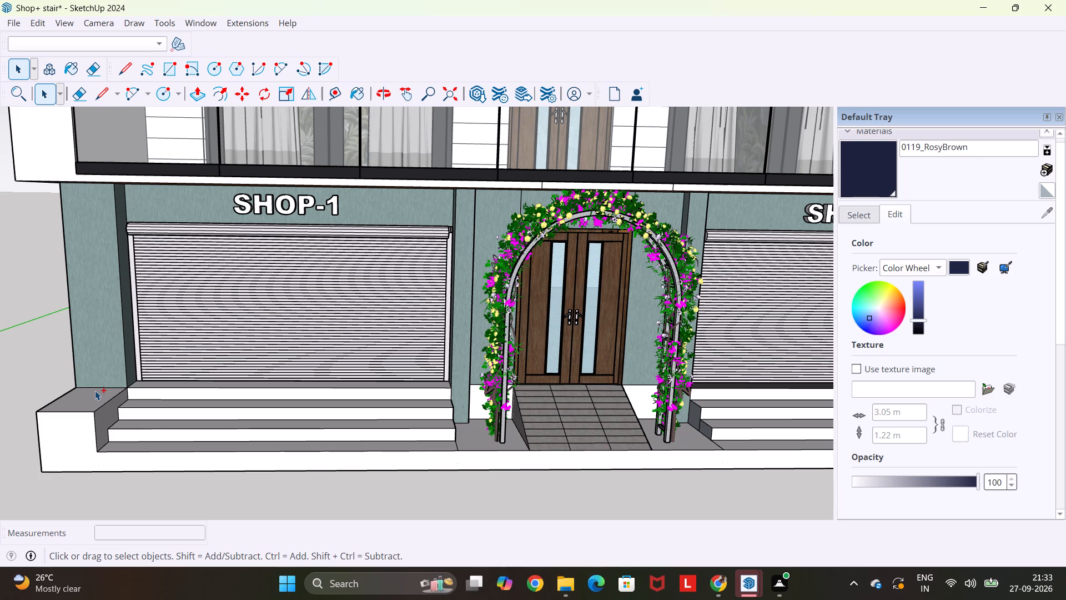
pyautogui.scroll(-2, 95, 391)
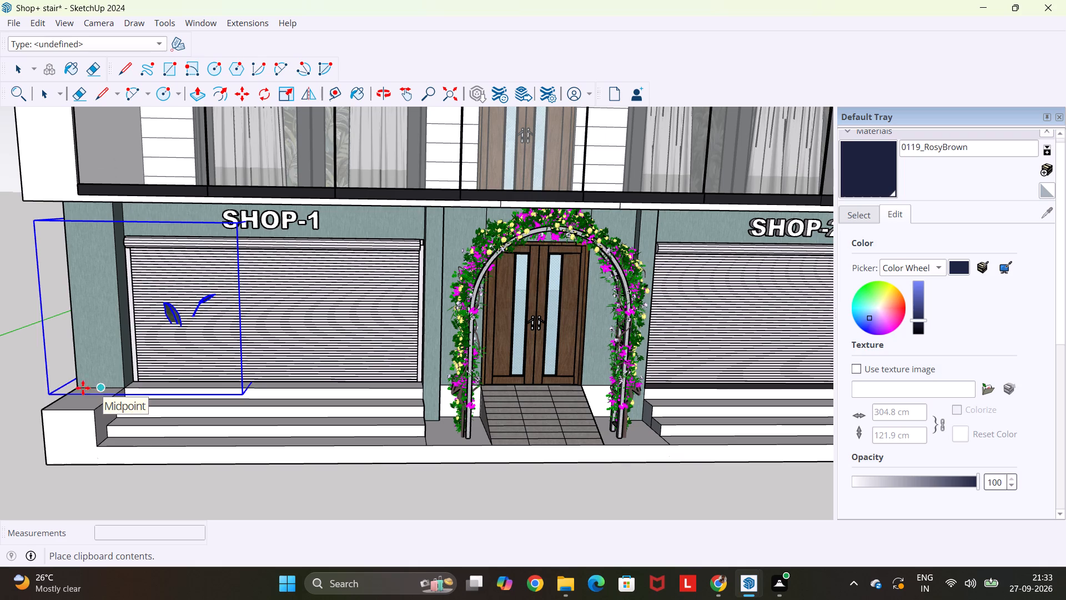
pyautogui.scroll(-6, 34, 411)
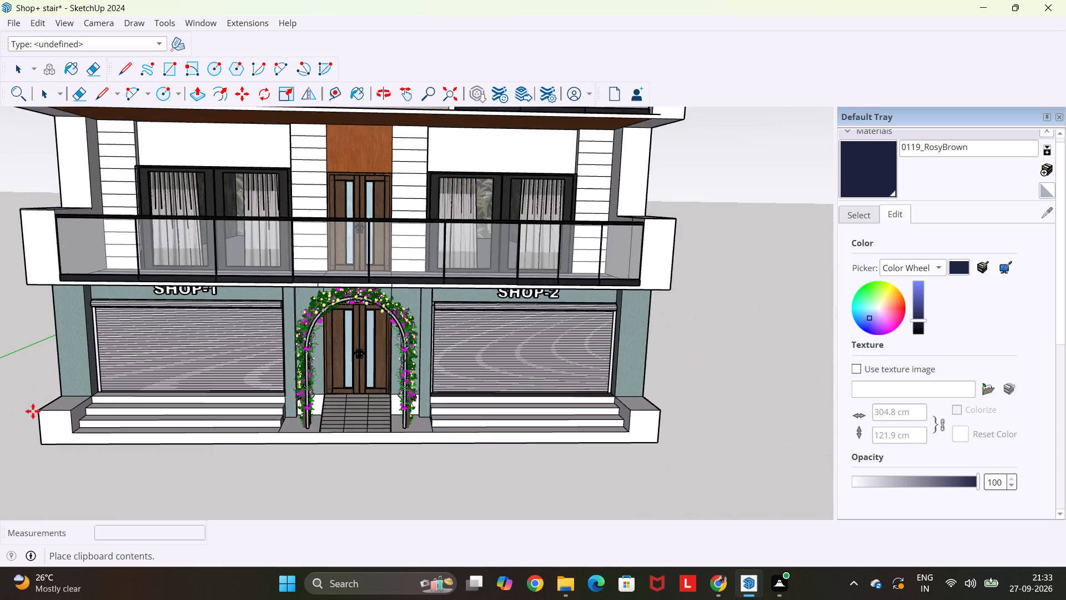
pyautogui.scroll(-3, 33, 411)
pyautogui.click(536, 437)
pyautogui.scroll(4, 655, 417)
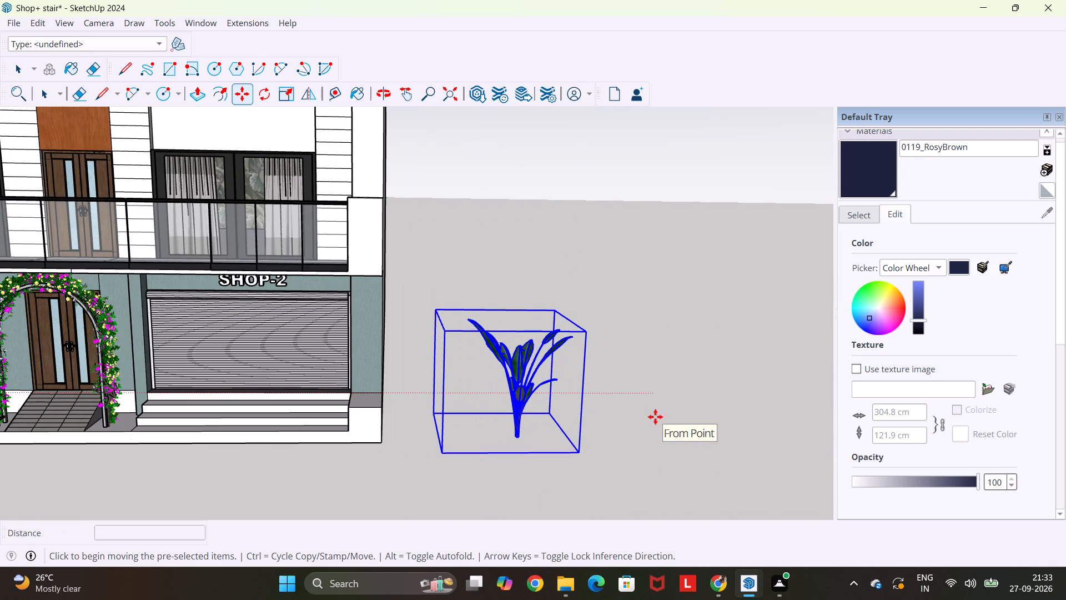
pyautogui.press('Escape')
pyautogui.press('space')
# Return to the strelizia model and copy the pot together with the leaves, leaving out the backdrop picture.
pyautogui.click(745, 579)
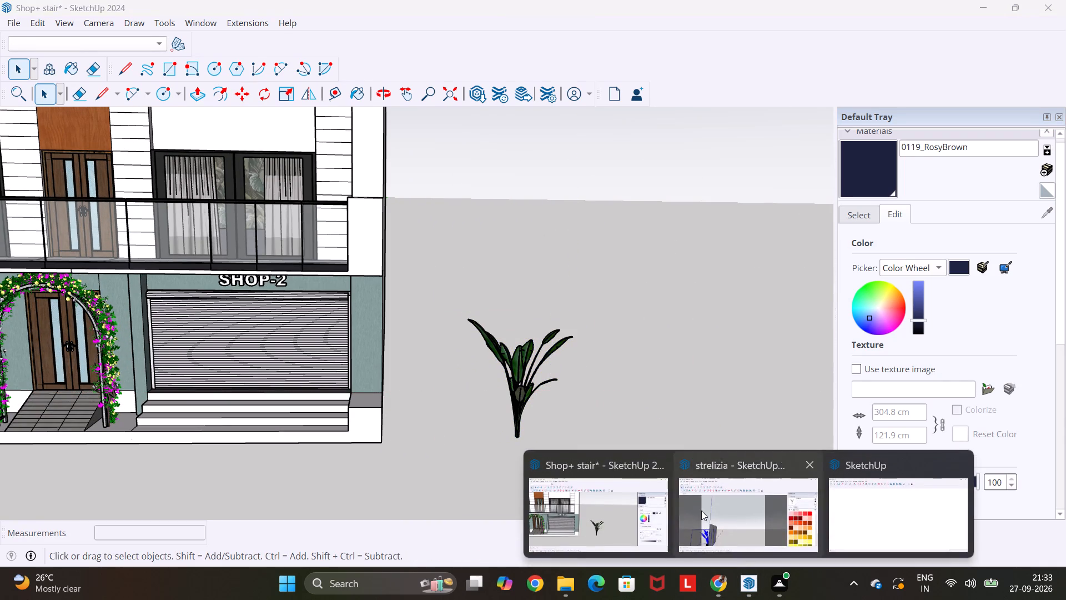
pyautogui.click(701, 511)
pyautogui.scroll(-6, 389, 472)
pyautogui.moveTo(265, 500); pyautogui.dragTo(565, 381, button='middle')
pyautogui.click(319, 441)
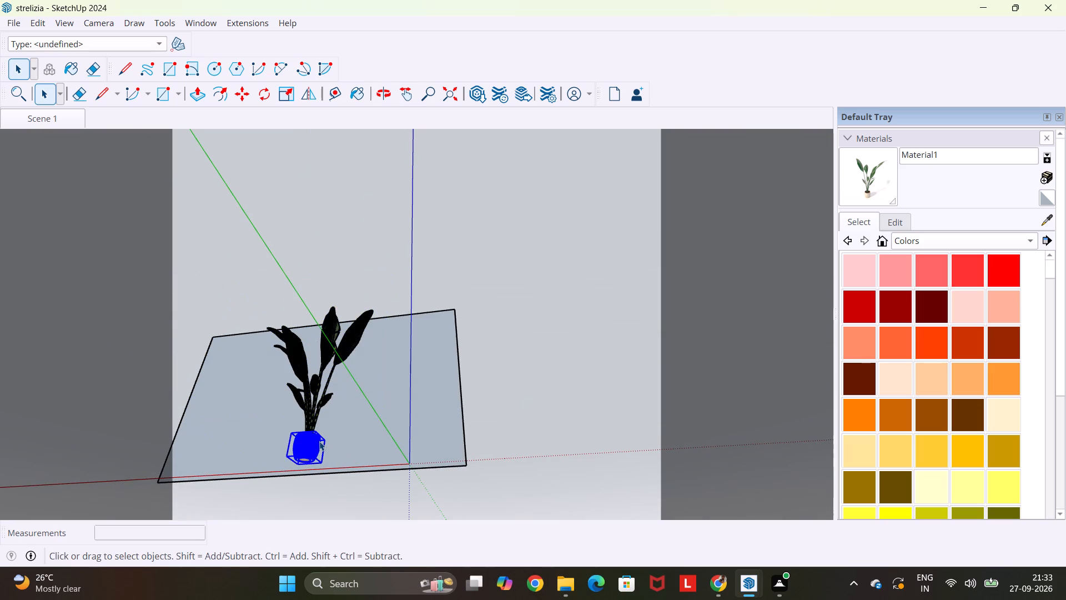
pyautogui.keyDown('shift'); pyautogui.click(310, 411); pyautogui.keyUp('shift')
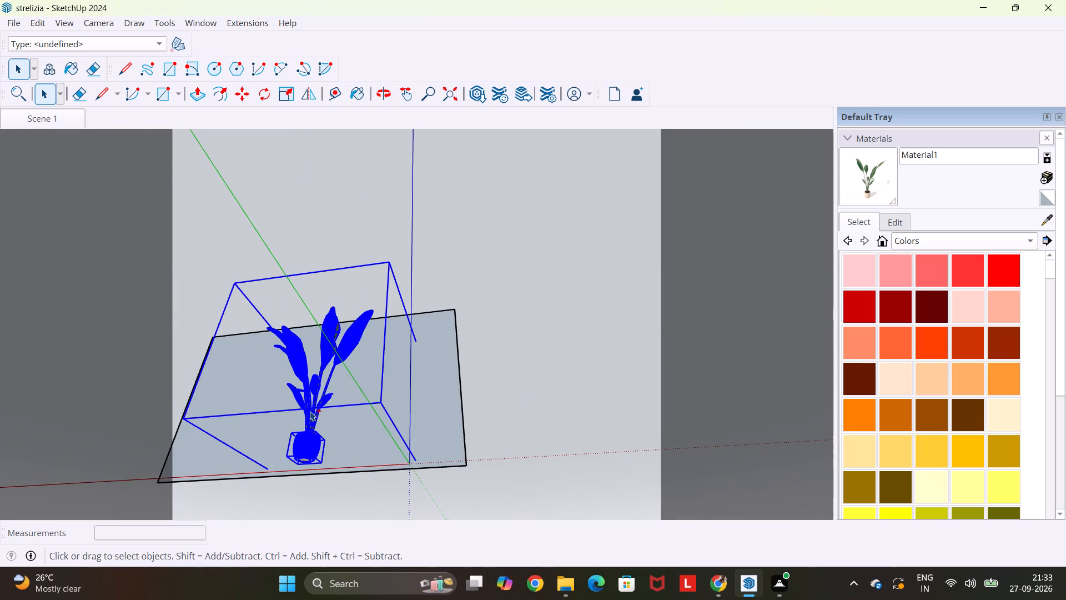
pyautogui.hotkey('ctrl', 'c')
# Switch back to the Shop+ stair model and paste the strelizia complete with its pot.
pyautogui.click(748, 579)
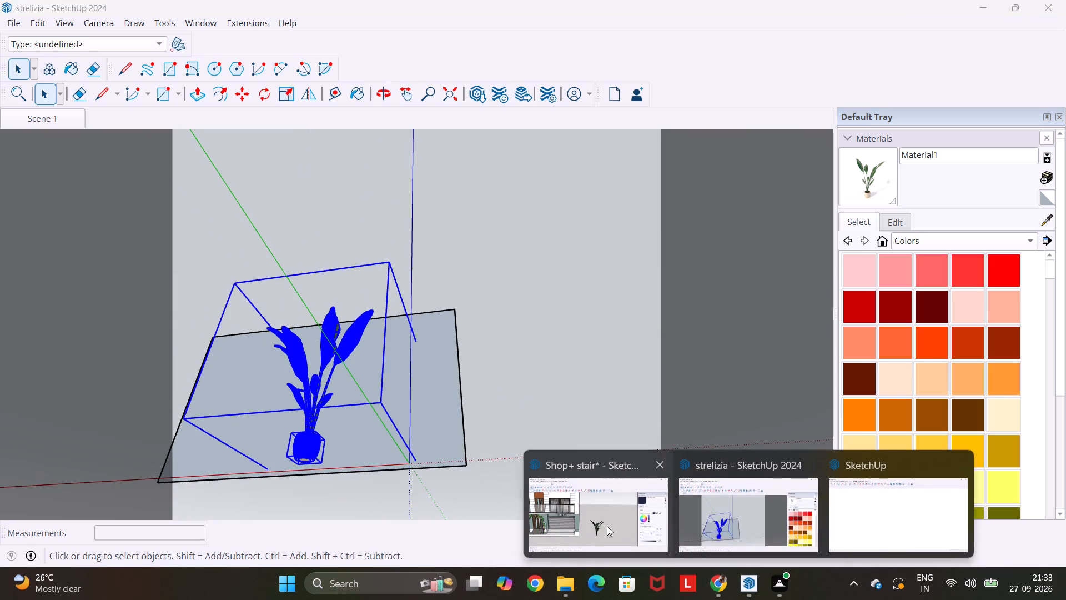
pyautogui.click(602, 522)
pyautogui.hotkey('ctrl', 'v')
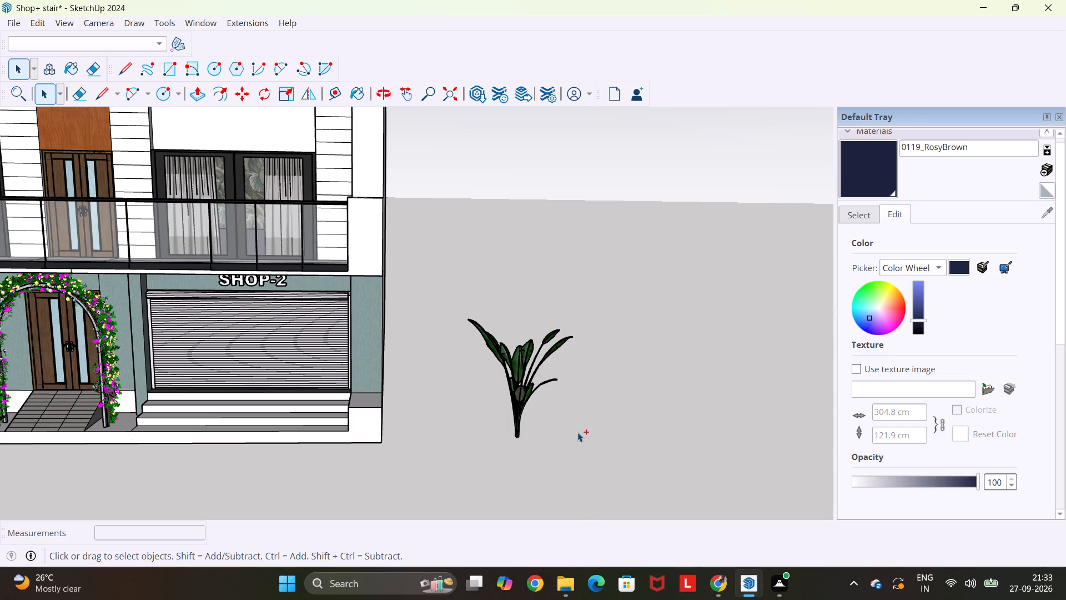
# Finish opening the Potted+Plant_250324 model.
pyautogui.click(747, 588)
pyautogui.click(882, 524)
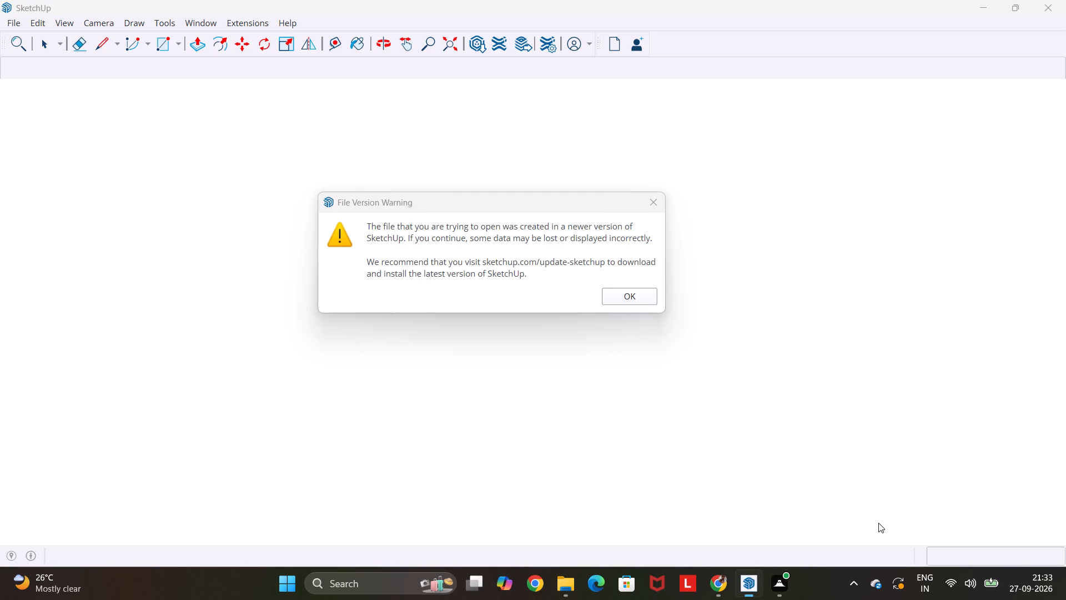
pyautogui.click(627, 293)
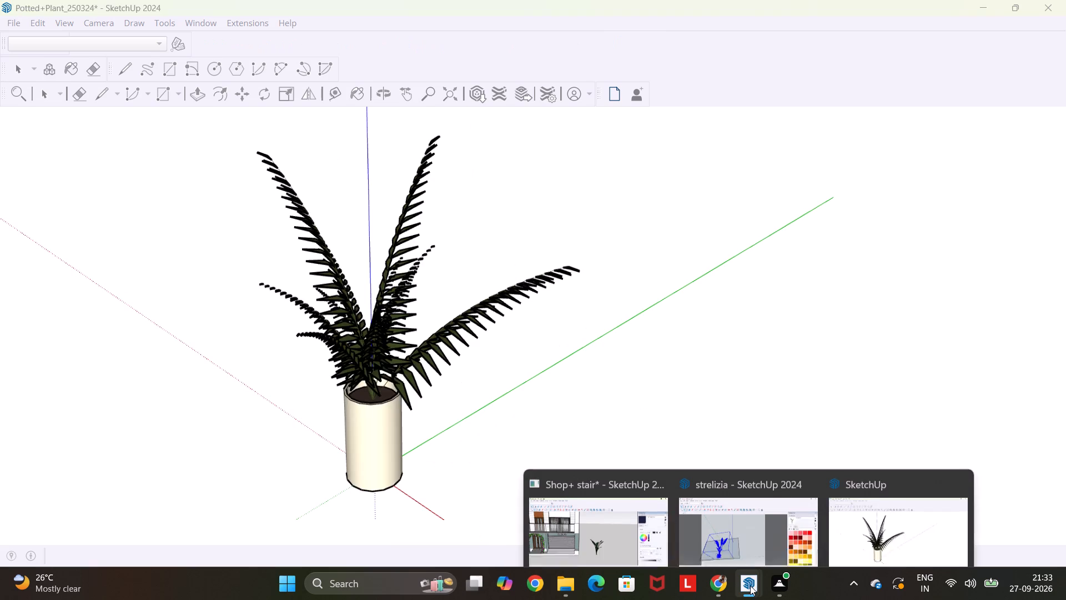
# Switch to the Potted+Plant_250324 model and copy the whole fern together with its white pot.
pyautogui.click(747, 517)
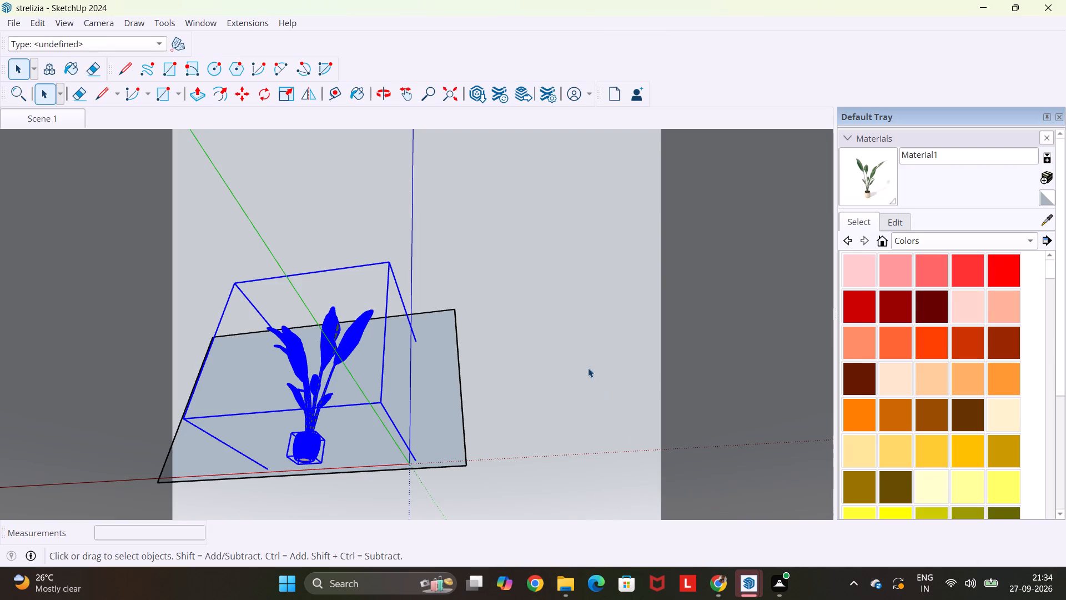
pyautogui.click(755, 587)
pyautogui.click(572, 497)
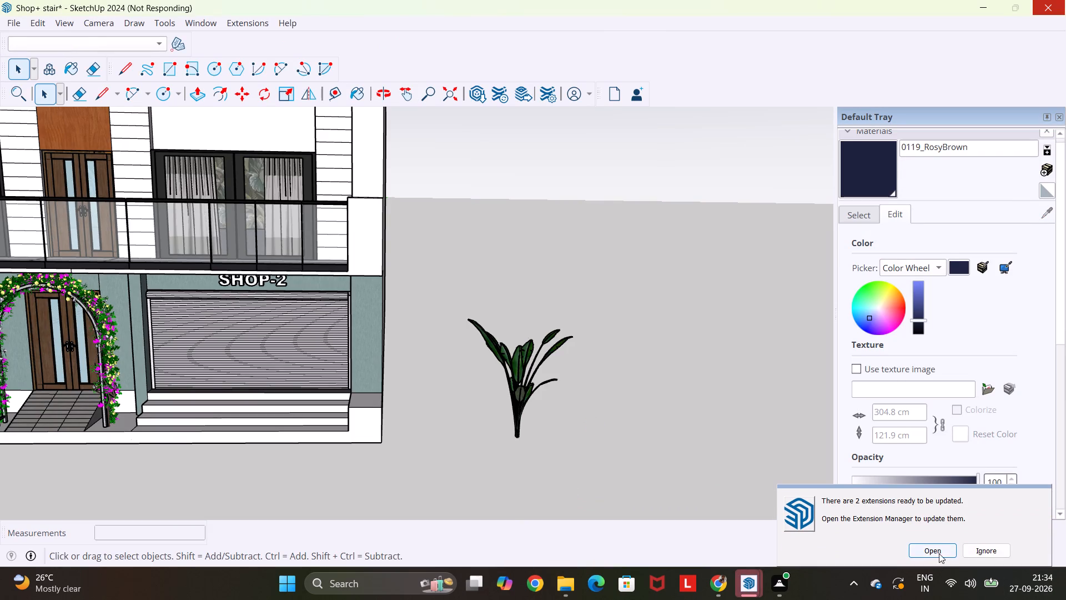
pyautogui.click(939, 553)
pyautogui.click(678, 22)
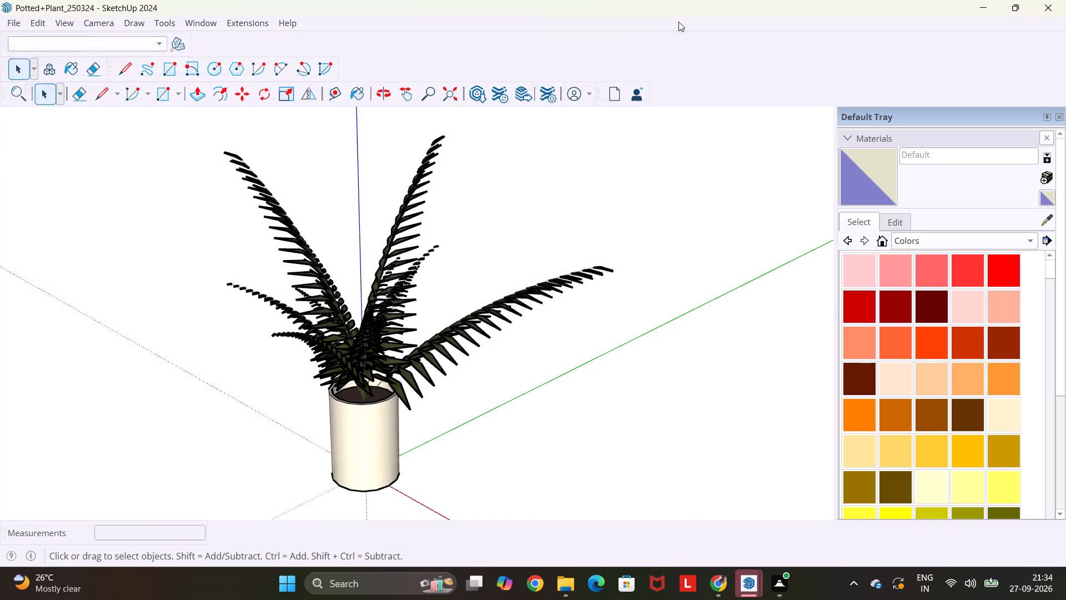
pyautogui.scroll(-7, 594, 307)
pyautogui.moveTo(606, 192); pyautogui.dragTo(355, 455)
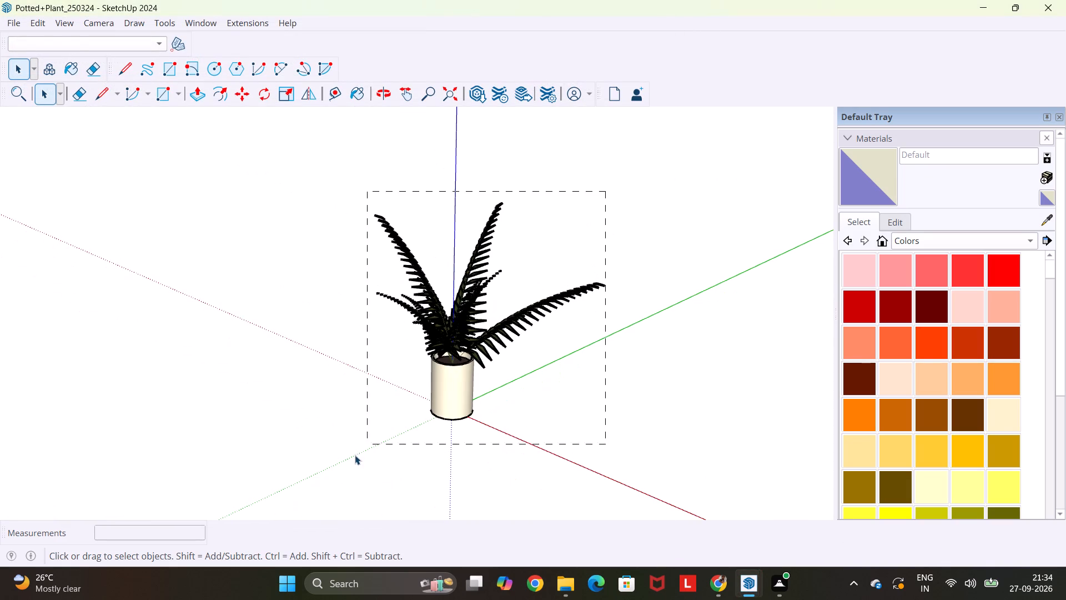
pyautogui.moveTo(355, 455); pyautogui.dragTo(354, 458)
pyautogui.hotkey('ctrl', 'c')
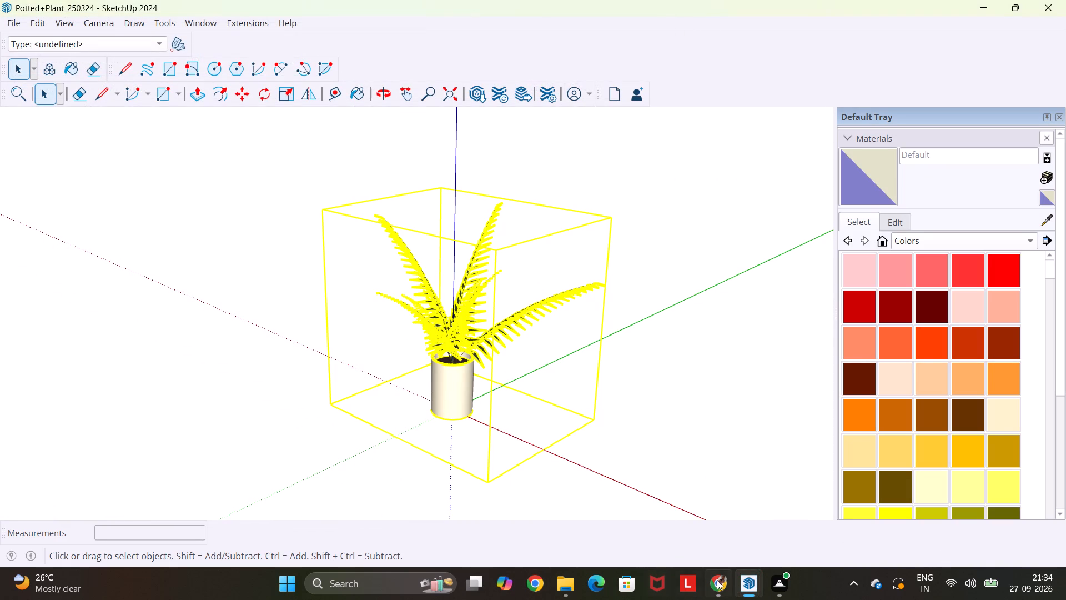
# Return to the Shop+ stair model and place the pending potted strelizia on the balcony above SHOP-2, near its outer end.
pyautogui.click(752, 584)
pyautogui.click(595, 521)
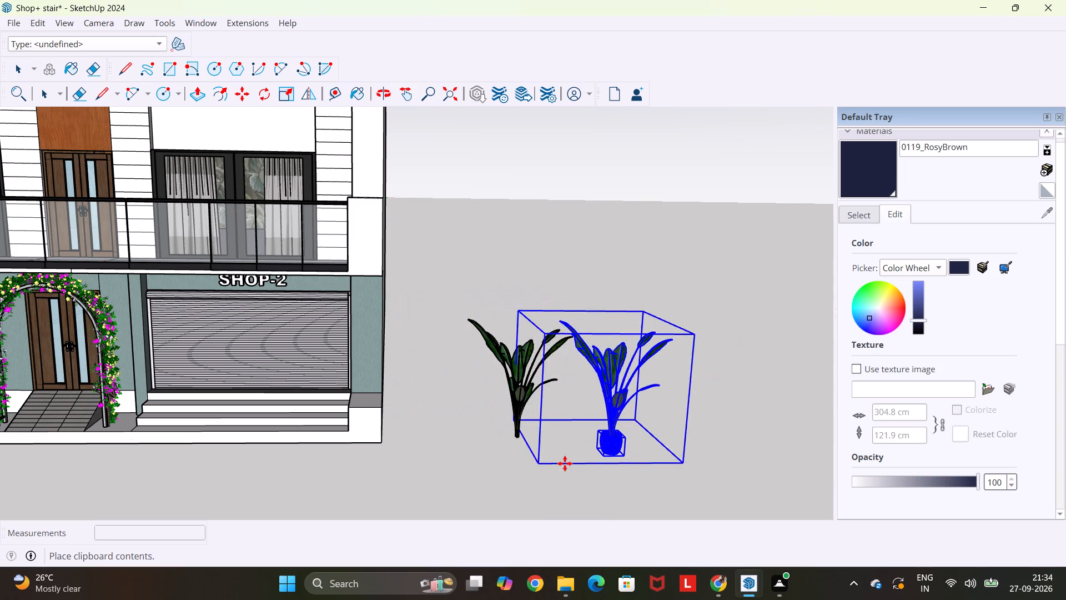
pyautogui.moveTo(320, 419); pyautogui.dragTo(438, 453, button='middle')
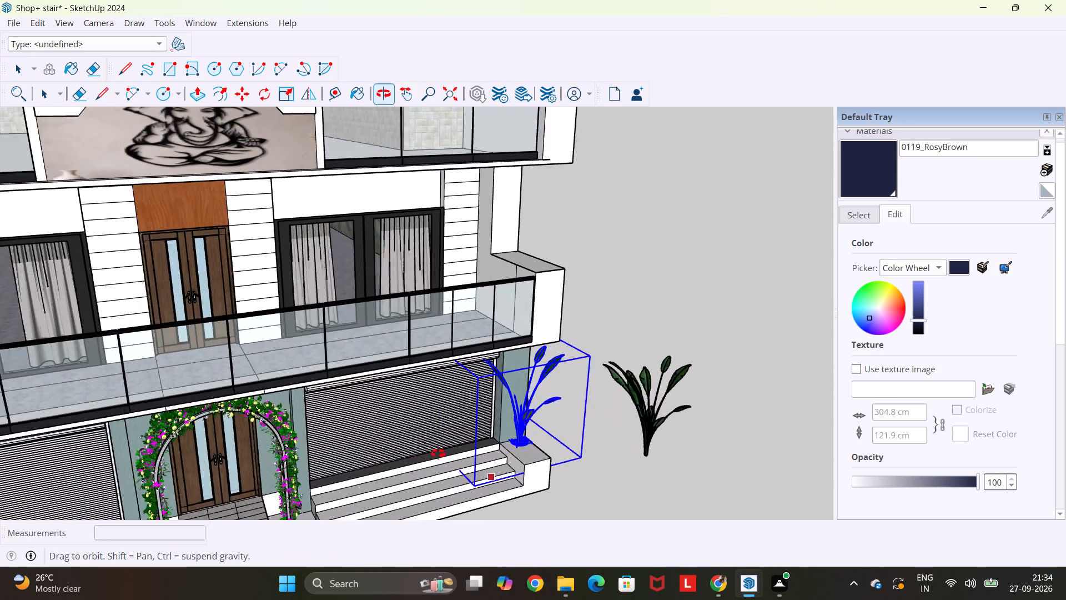
pyautogui.moveTo(438, 453); pyautogui.dragTo(484, 439, button='middle')
pyautogui.scroll(4, 580, 437)
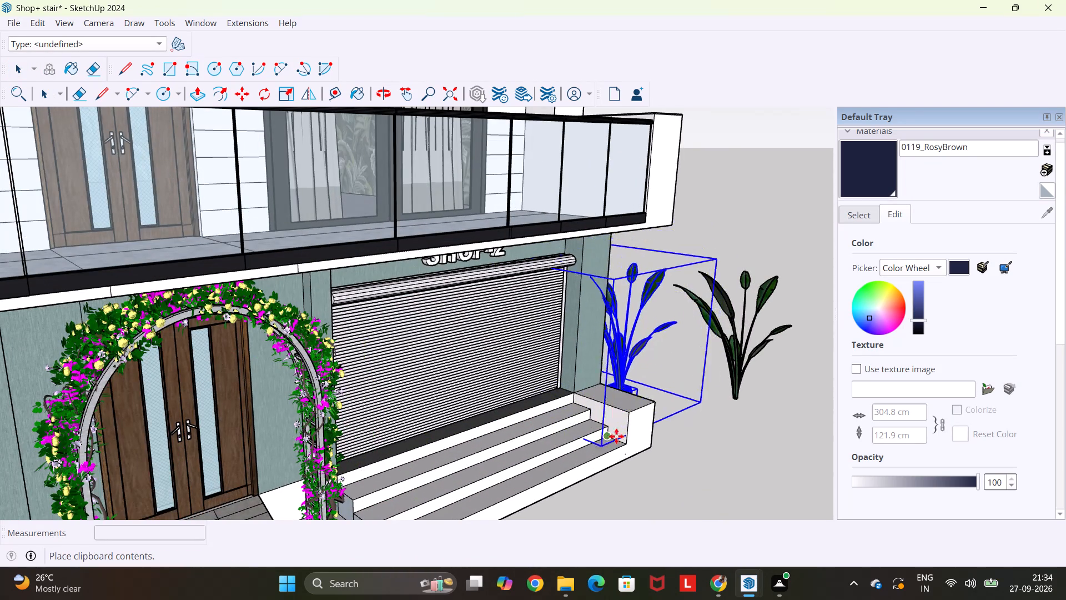
pyautogui.scroll(-2, 211, 528)
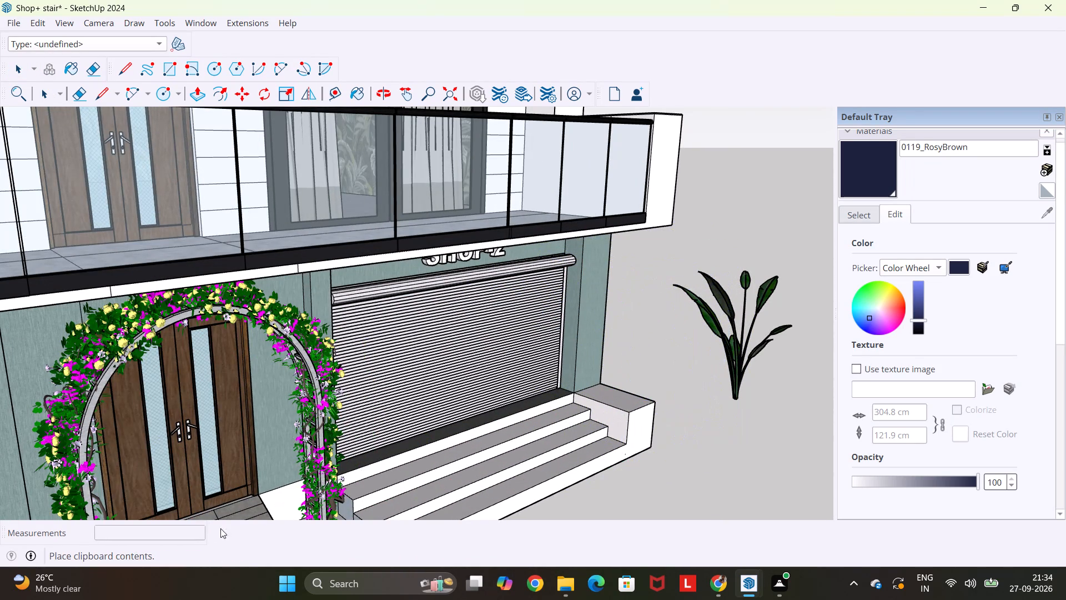
pyautogui.scroll(-2, 220, 528)
pyautogui.scroll(-4, 323, 495)
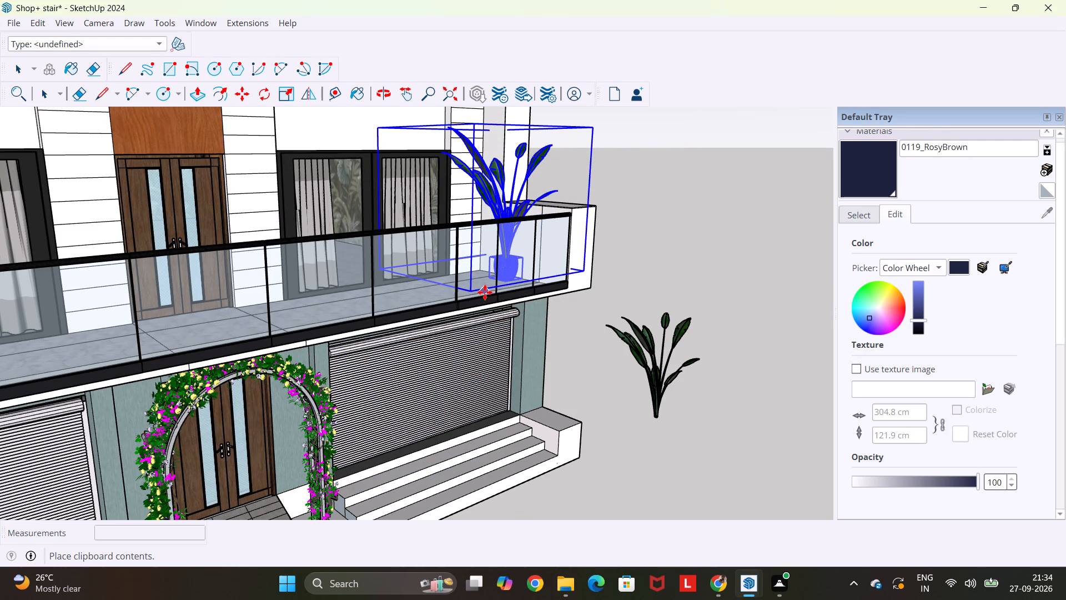
pyautogui.click(485, 293)
# Paste the copied potted fern onto the block at the outer end of the SHOP-1 steps.
pyautogui.scroll(-9, 489, 296)
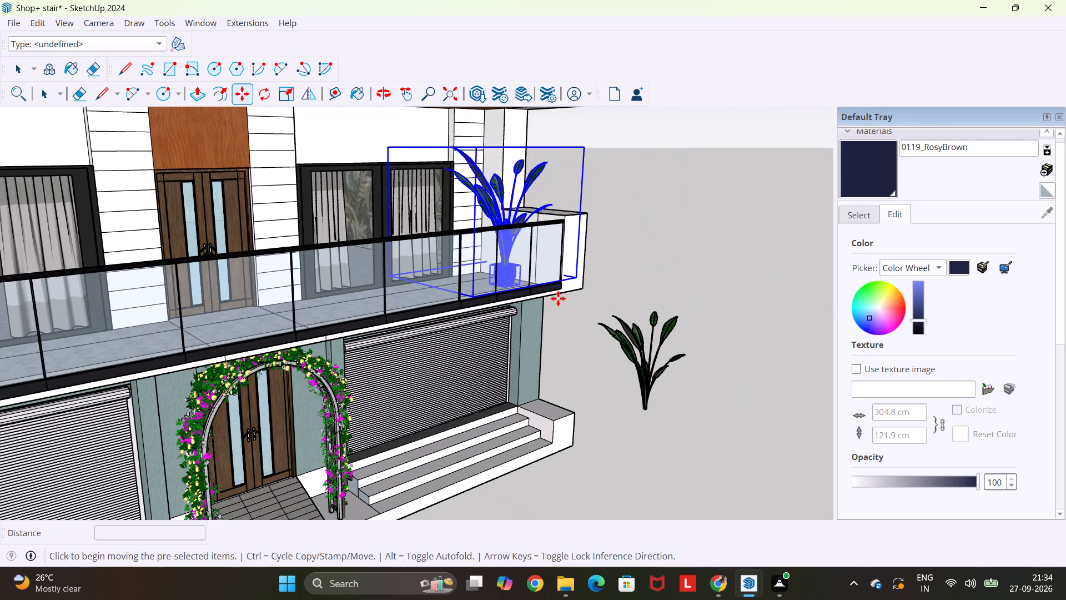
pyautogui.scroll(-1, 661, 302)
pyautogui.moveTo(661, 302); pyautogui.dragTo(335, 337, button='middle')
pyautogui.scroll(1, 294, 312)
pyautogui.scroll(2, 132, 200)
pyautogui.hotkey('ctrl', 'v')
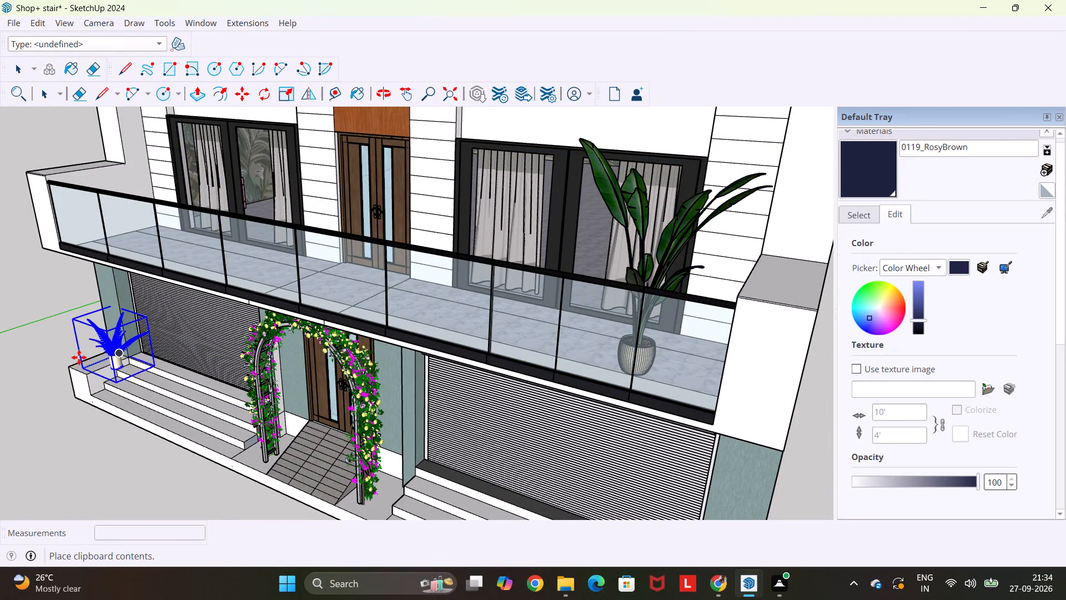
pyautogui.scroll(2, 79, 357)
pyautogui.moveTo(79, 357); pyautogui.dragTo(199, 384, button='middle')
pyautogui.scroll(-3, 198, 384)
pyautogui.scroll(4, 38, 421)
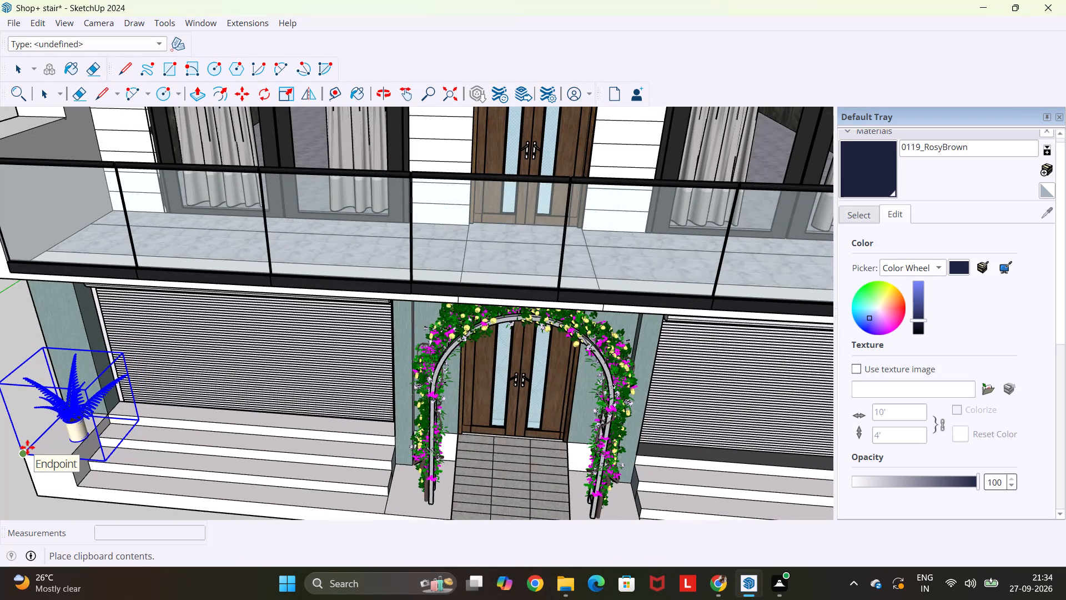
pyautogui.click(27, 447)
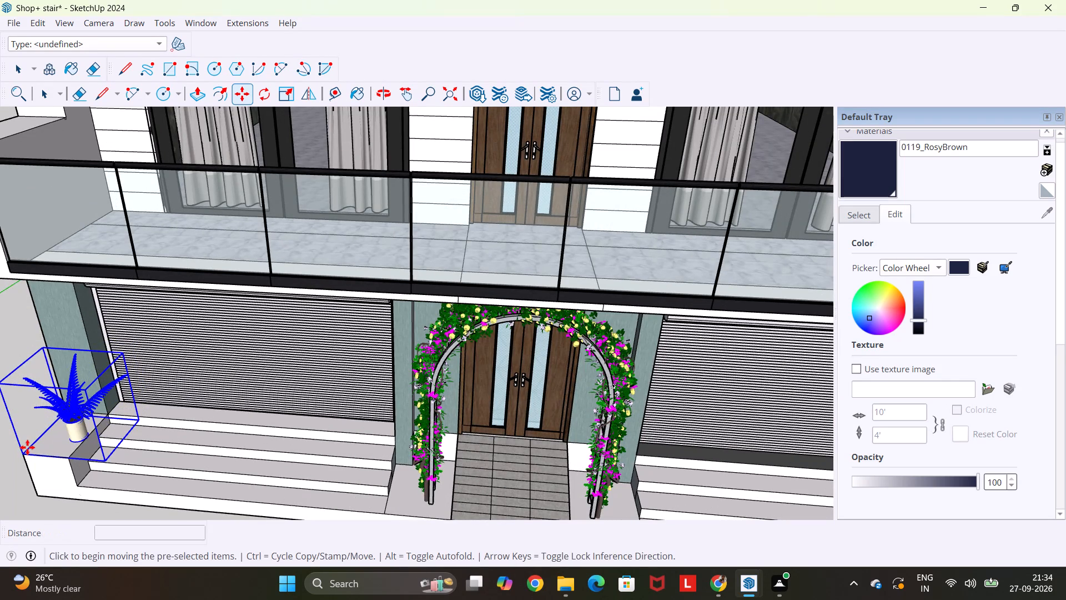
# Move the potted fern about 6" toward the outer side of its block beside the SHOP-1 steps.
pyautogui.press('m')
pyautogui.scroll(4, 61, 437)
pyautogui.press('Escape')
pyautogui.press('space')
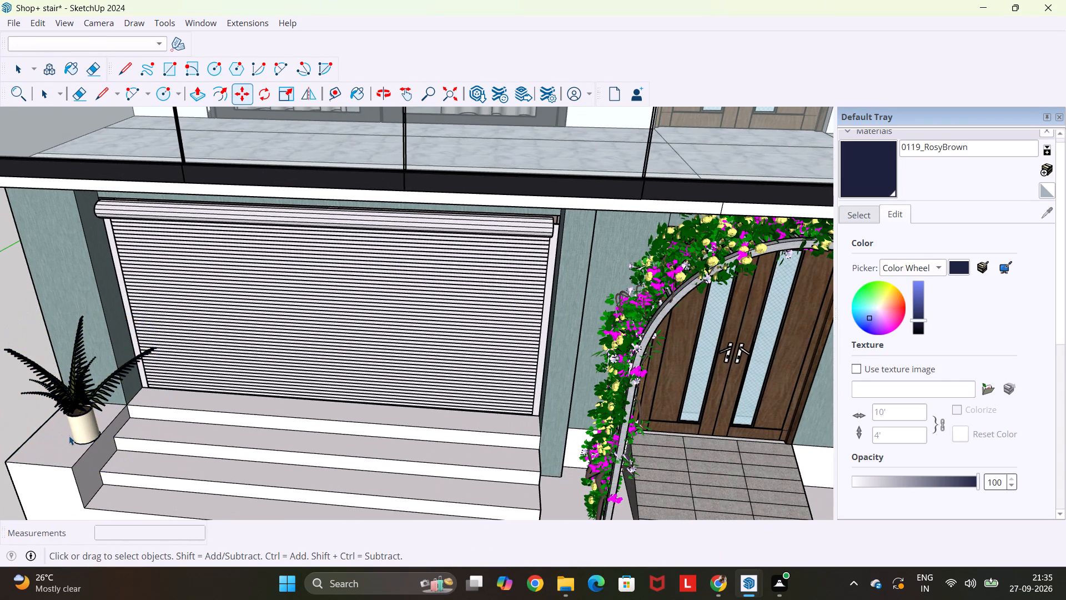
pyautogui.click(78, 431)
pyautogui.press('m')
pyautogui.click(78, 430)
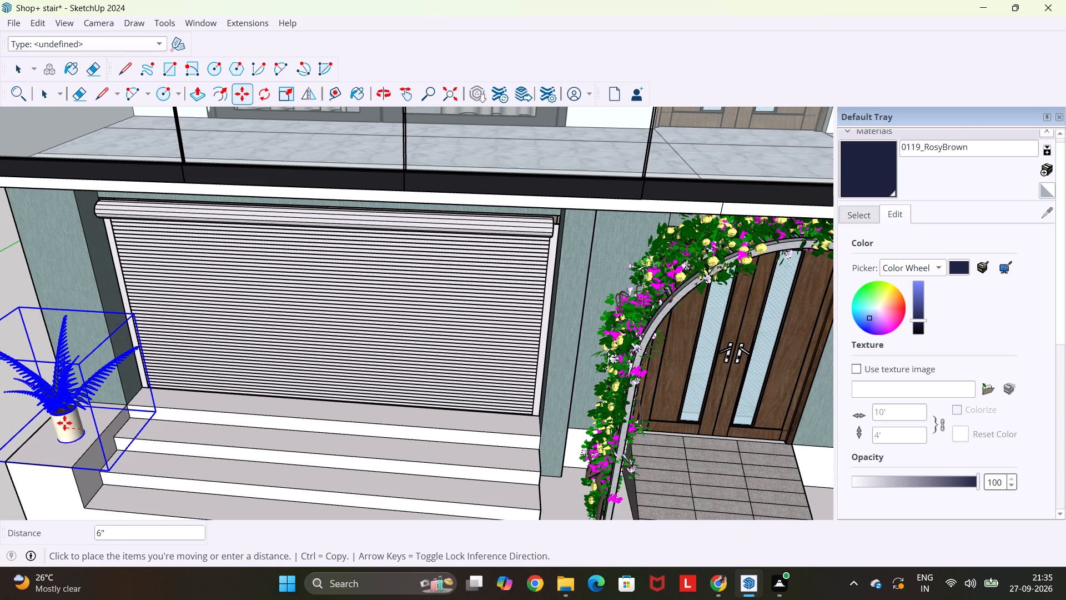
pyautogui.click(58, 423)
pyautogui.press('Escape')
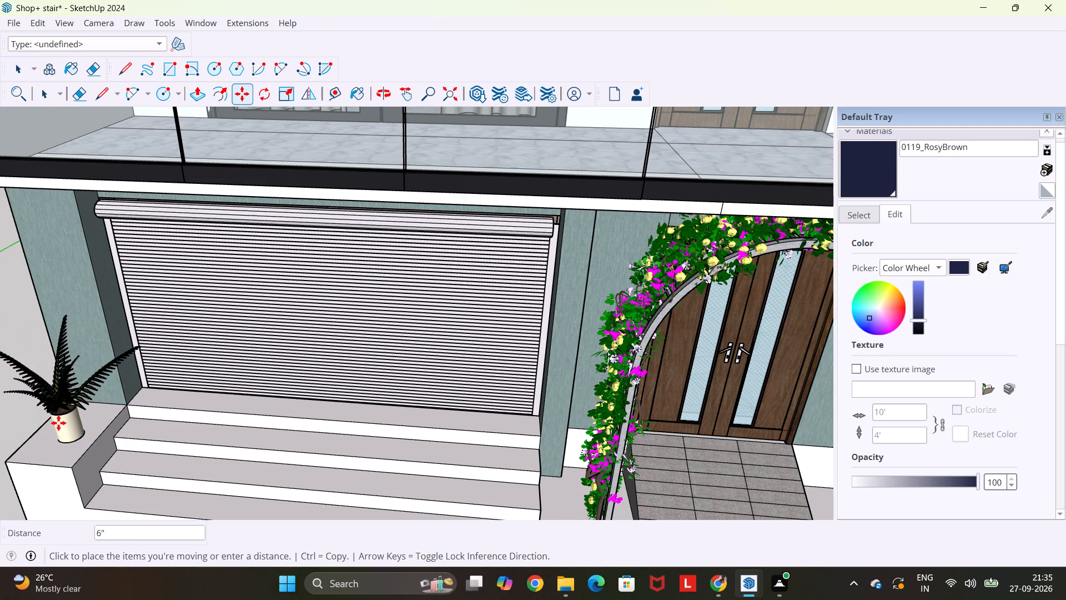
pyautogui.press('space')
# Paste a second potted fern onto the block at the outer end of the SHOP-2 steps.
pyautogui.scroll(-11, 59, 423)
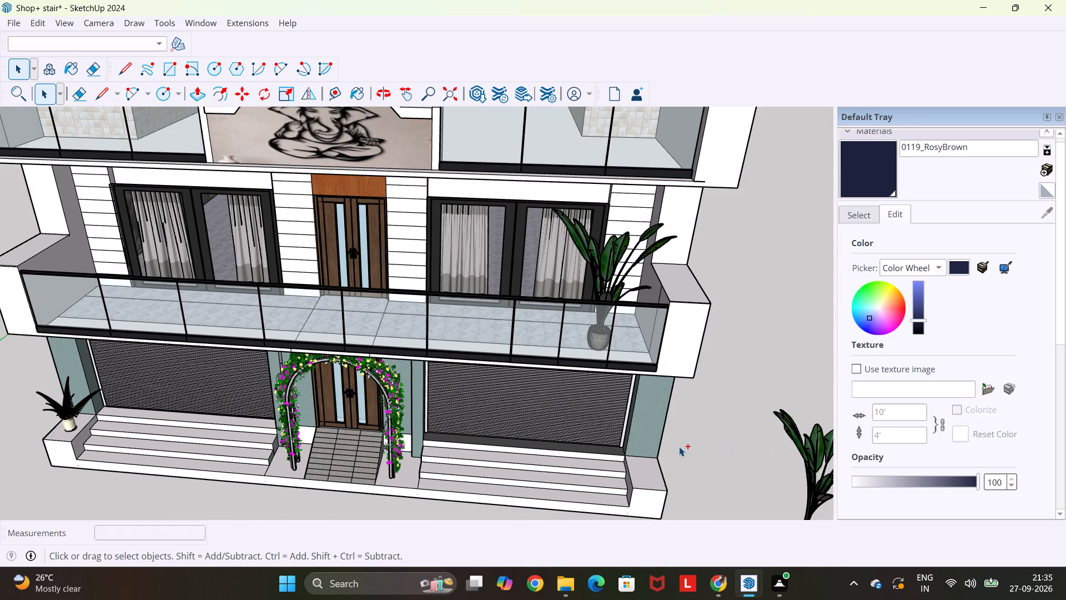
pyautogui.hotkey('ctrl', 'v')
pyautogui.scroll(1, 638, 461)
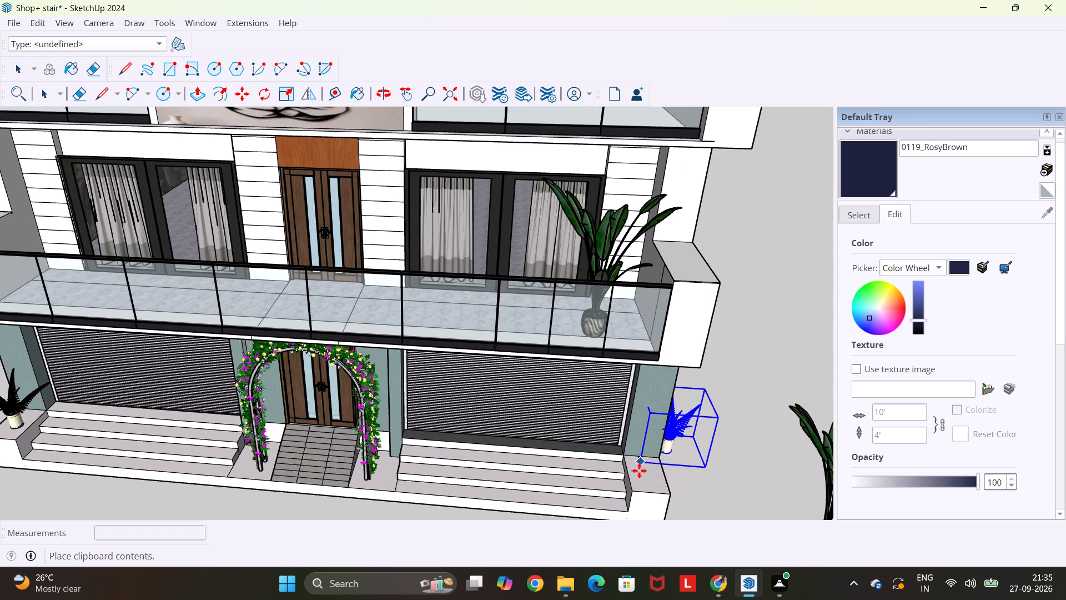
pyautogui.moveTo(633, 483); pyautogui.dragTo(758, 472, button='middle')
pyautogui.scroll(3, 722, 449)
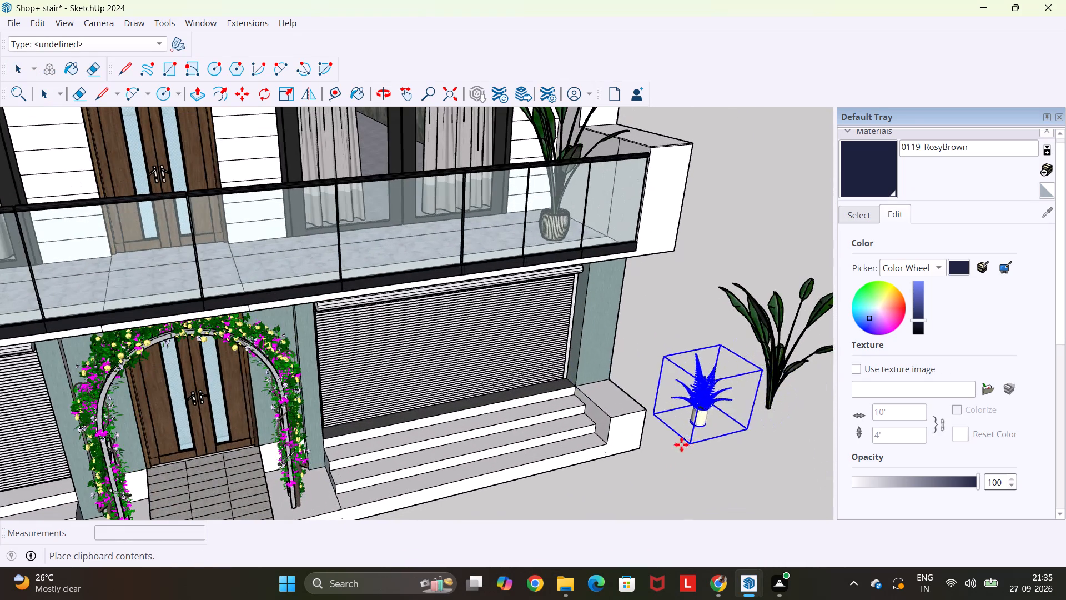
pyautogui.click(605, 412)
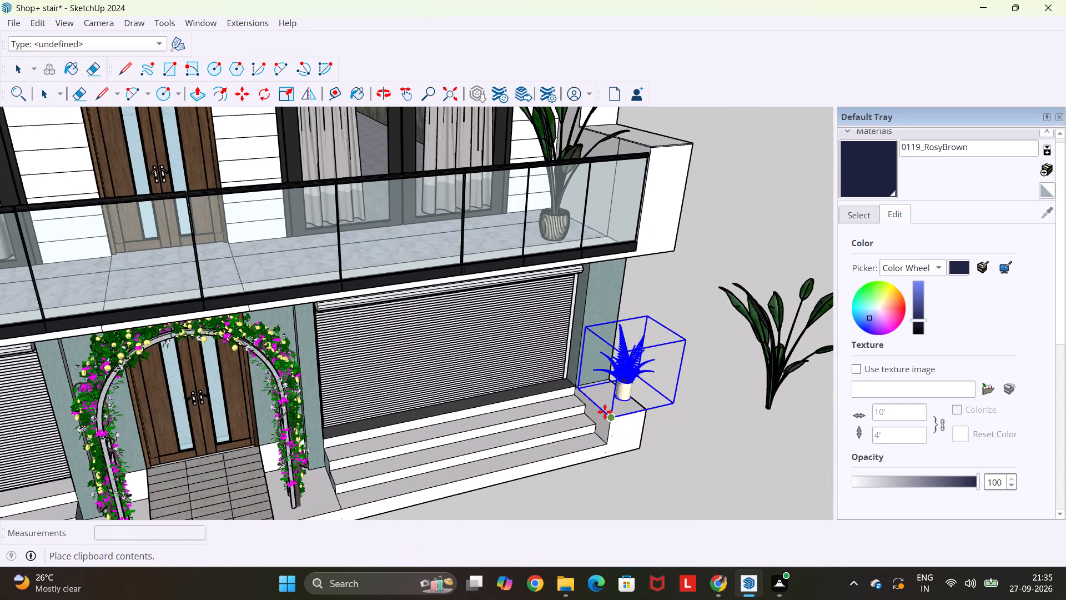
# Move the second potted fern toward the front of its block so its pot stands fully on the top surface.
pyautogui.press('m')
pyautogui.scroll(5, 638, 394)
pyautogui.click(615, 386)
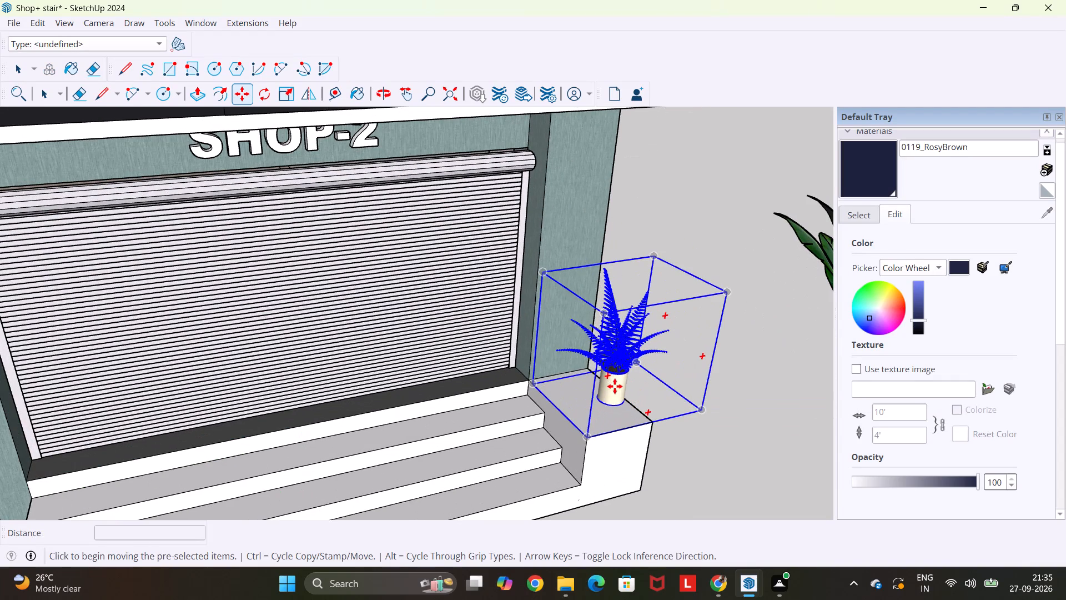
pyautogui.click(591, 398)
pyautogui.press('Escape')
pyautogui.press('space')
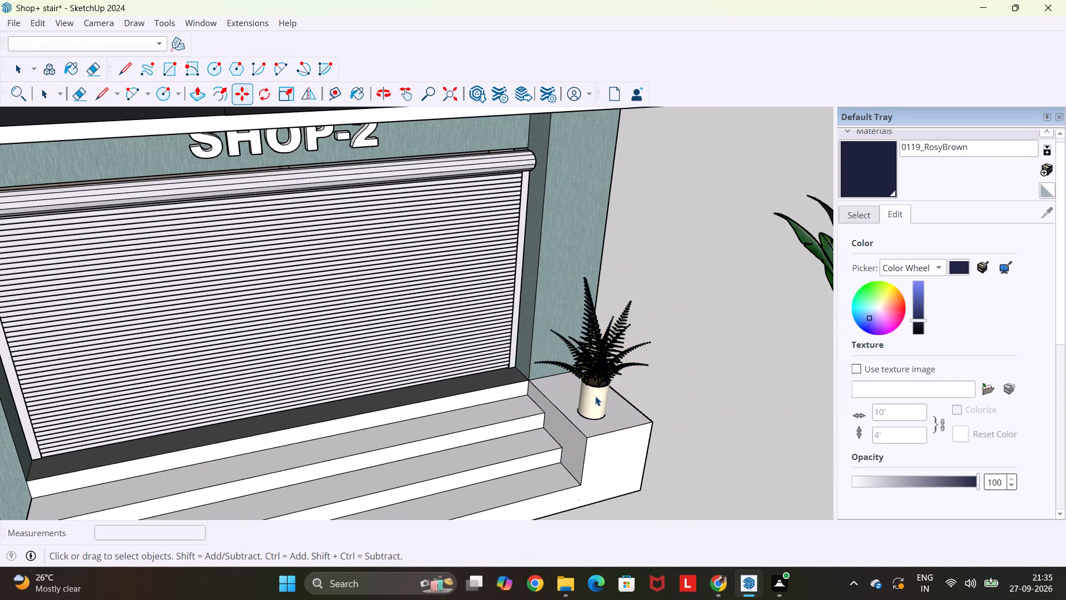
# Delete the flower-covered arbor around the ground-floor entrance door.
pyautogui.scroll(-17, 595, 396)
pyautogui.click(459, 398)
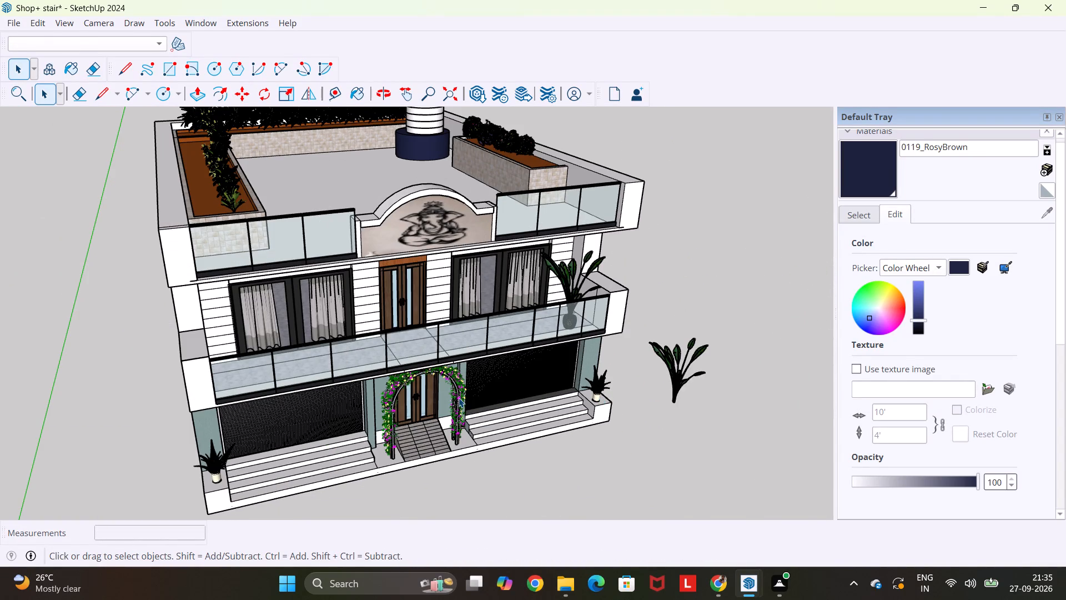
pyautogui.press('Delete')
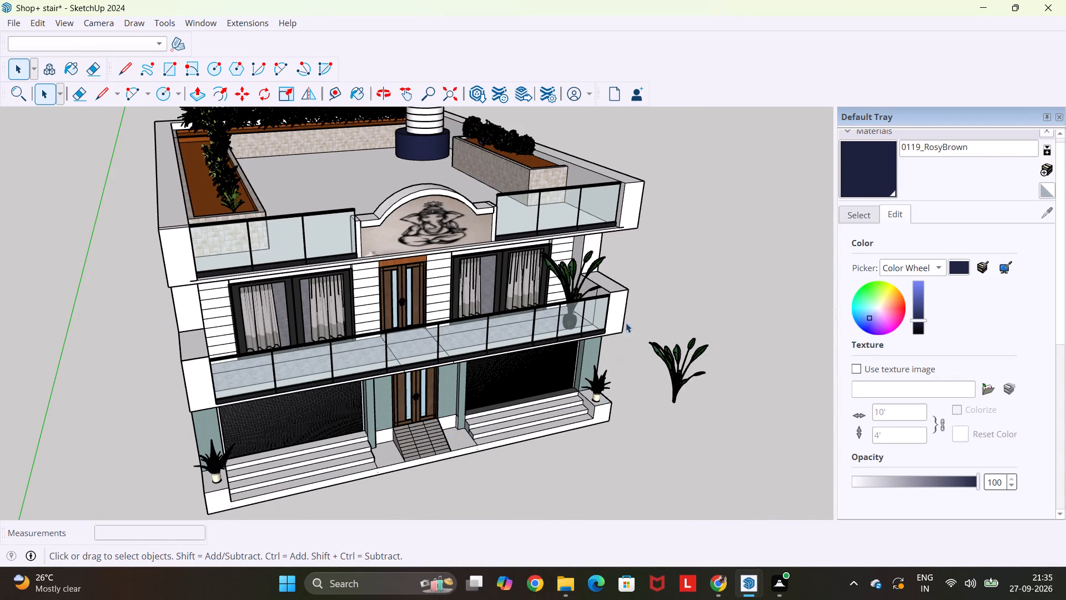
# Move the balcony strelizia and its pot about 2' 4" away from the glass railing, onto the marble floor.
pyautogui.scroll(5, 585, 302)
pyautogui.moveTo(582, 297); pyautogui.dragTo(784, 375, button='middle')
pyautogui.scroll(2, 771, 364)
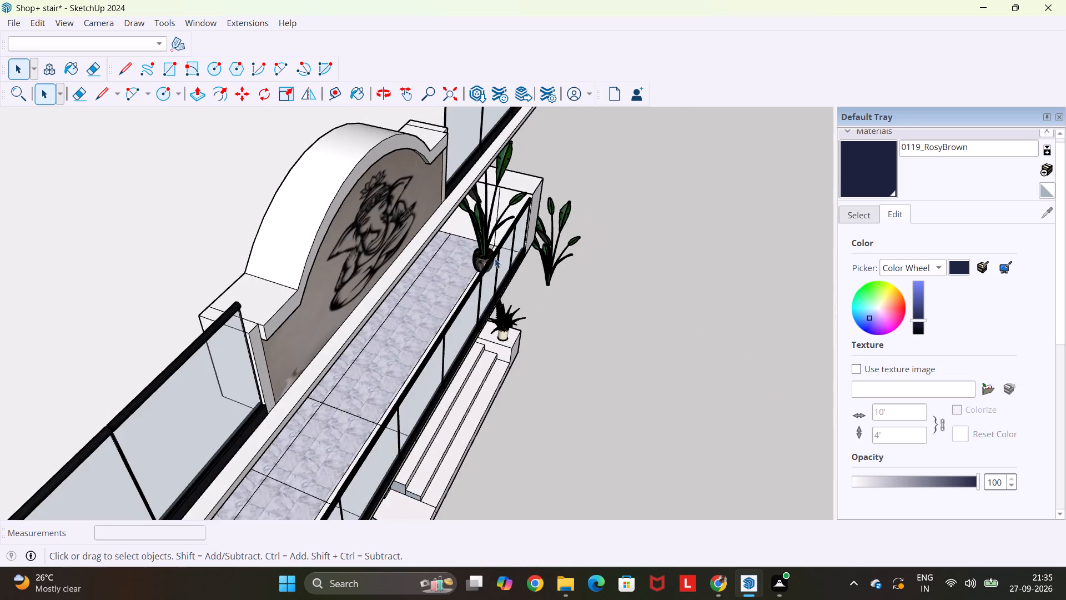
pyautogui.scroll(11, 421, 253)
pyautogui.click(496, 257)
pyautogui.click(499, 217)
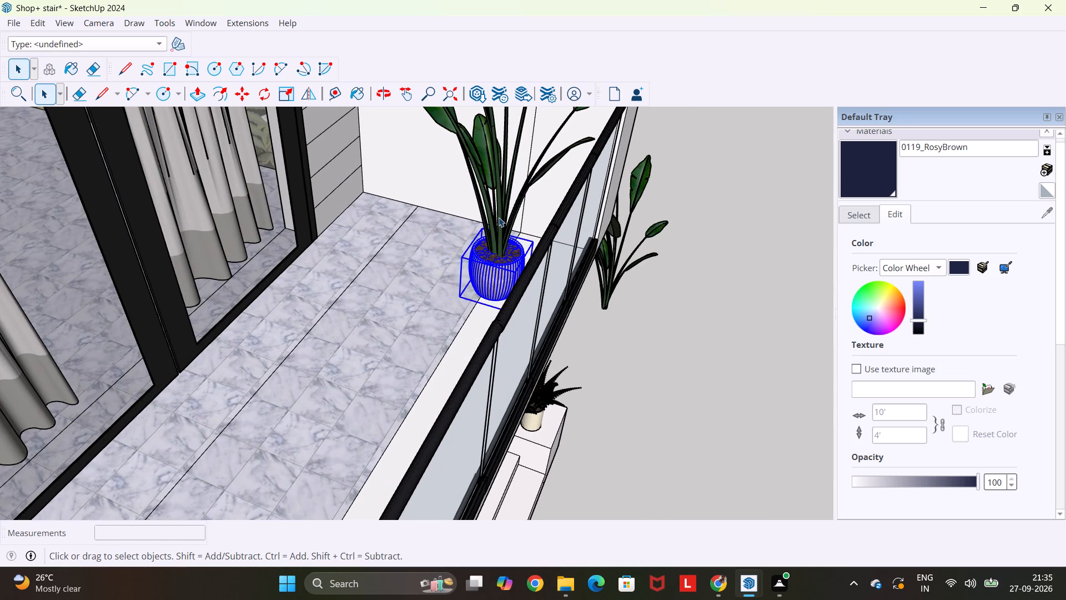
pyautogui.keyDown('shift'); pyautogui.click(490, 258); pyautogui.keyUp('shift')
pyautogui.press('m')
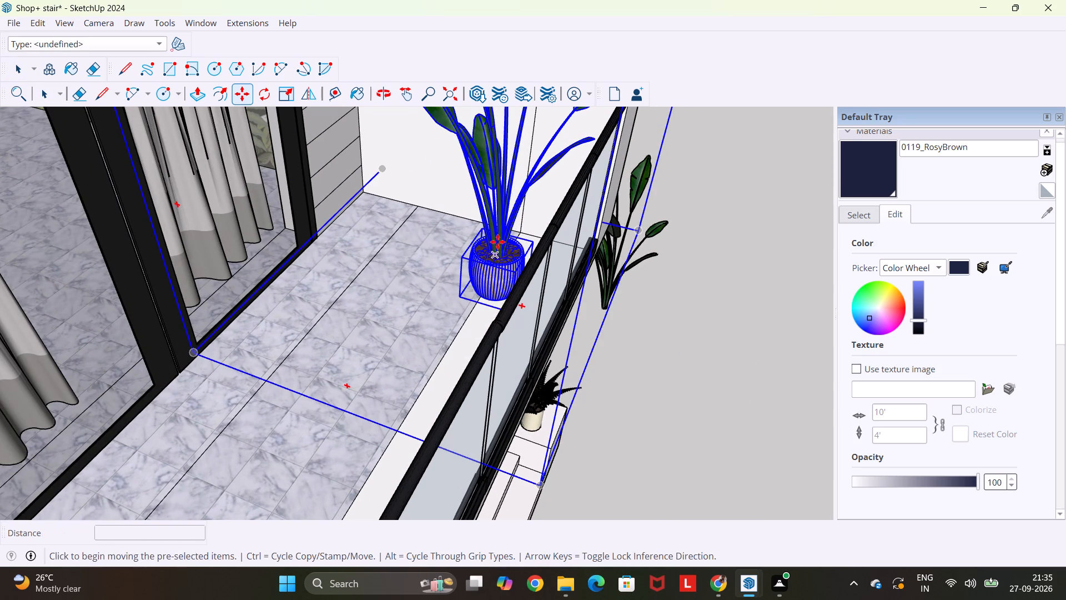
pyautogui.click(497, 241)
pyautogui.click(421, 201)
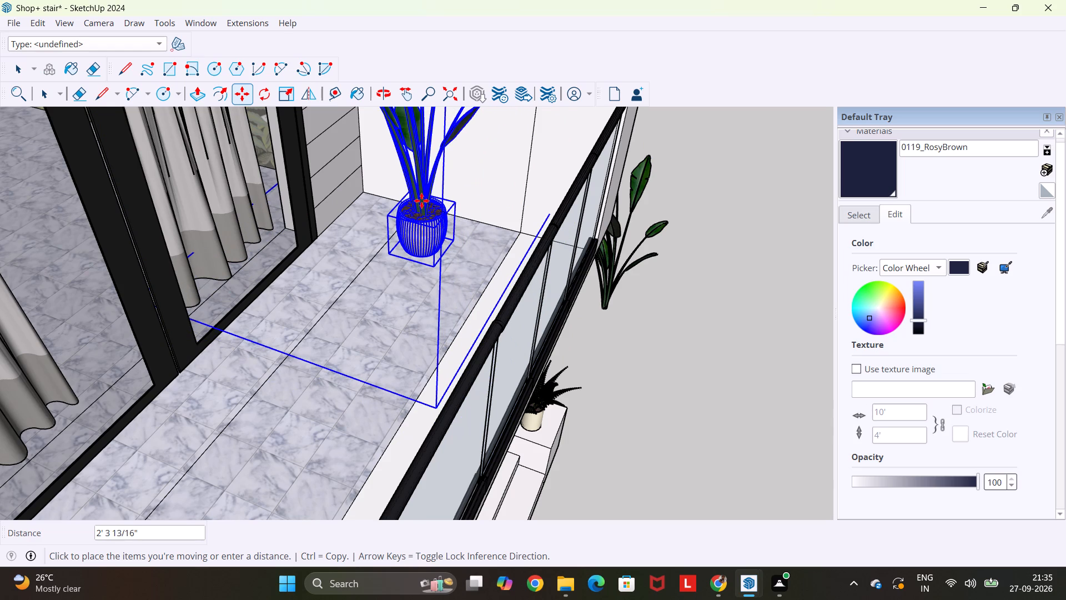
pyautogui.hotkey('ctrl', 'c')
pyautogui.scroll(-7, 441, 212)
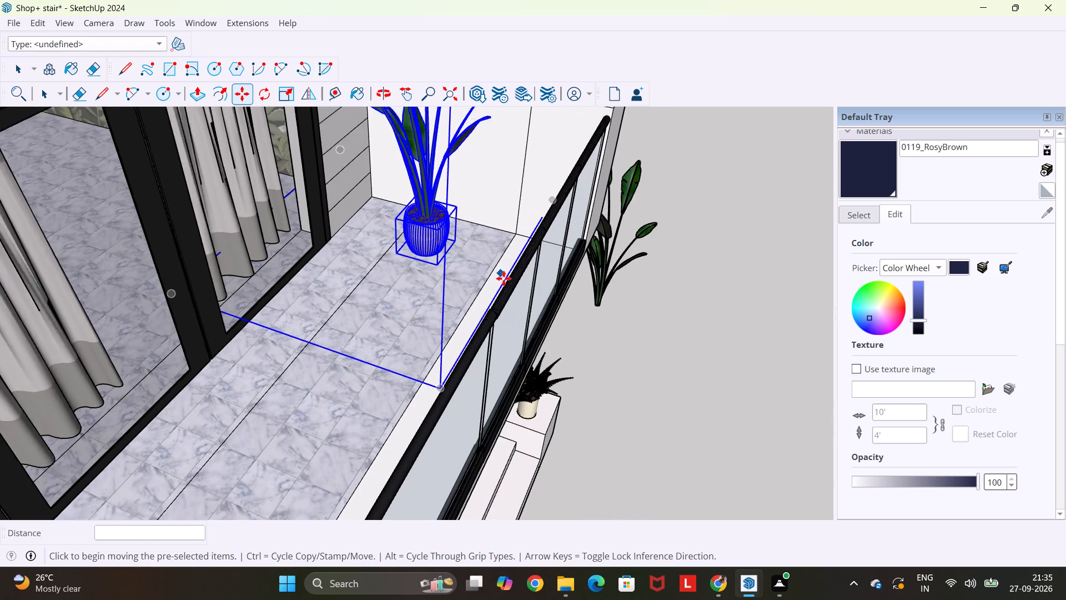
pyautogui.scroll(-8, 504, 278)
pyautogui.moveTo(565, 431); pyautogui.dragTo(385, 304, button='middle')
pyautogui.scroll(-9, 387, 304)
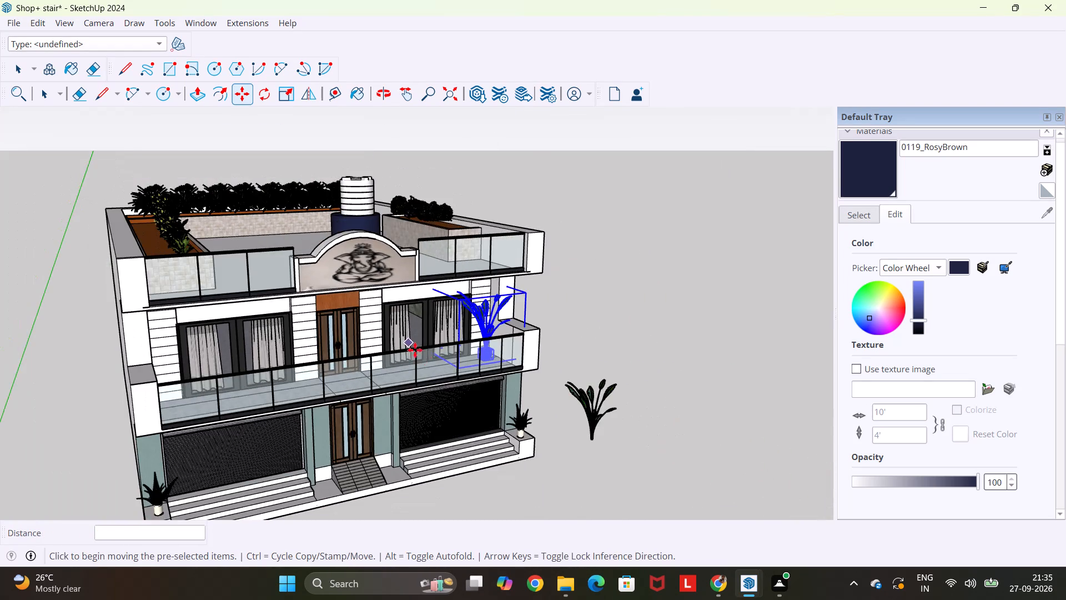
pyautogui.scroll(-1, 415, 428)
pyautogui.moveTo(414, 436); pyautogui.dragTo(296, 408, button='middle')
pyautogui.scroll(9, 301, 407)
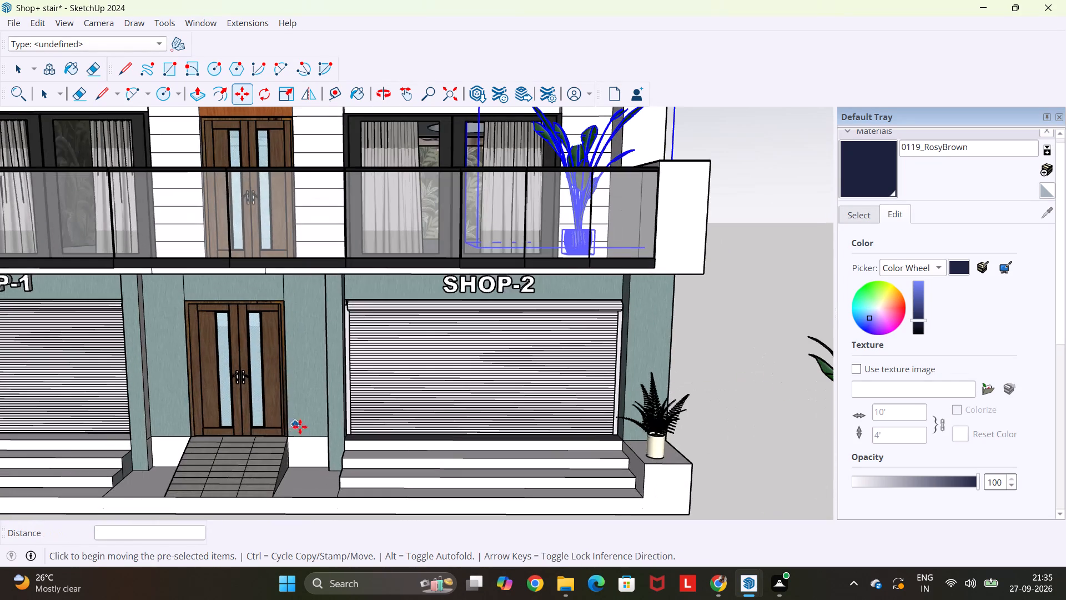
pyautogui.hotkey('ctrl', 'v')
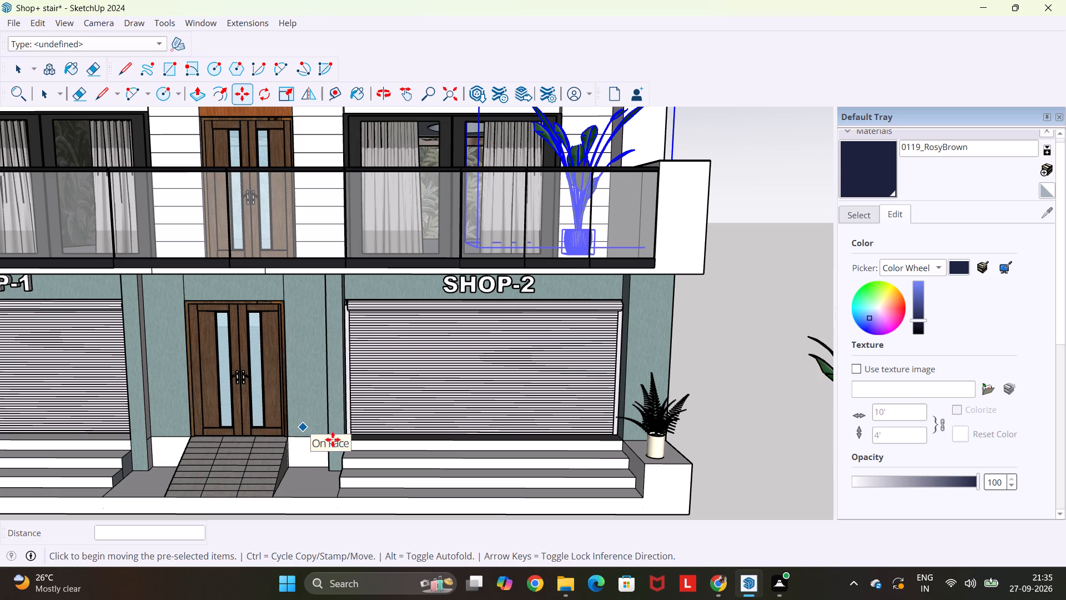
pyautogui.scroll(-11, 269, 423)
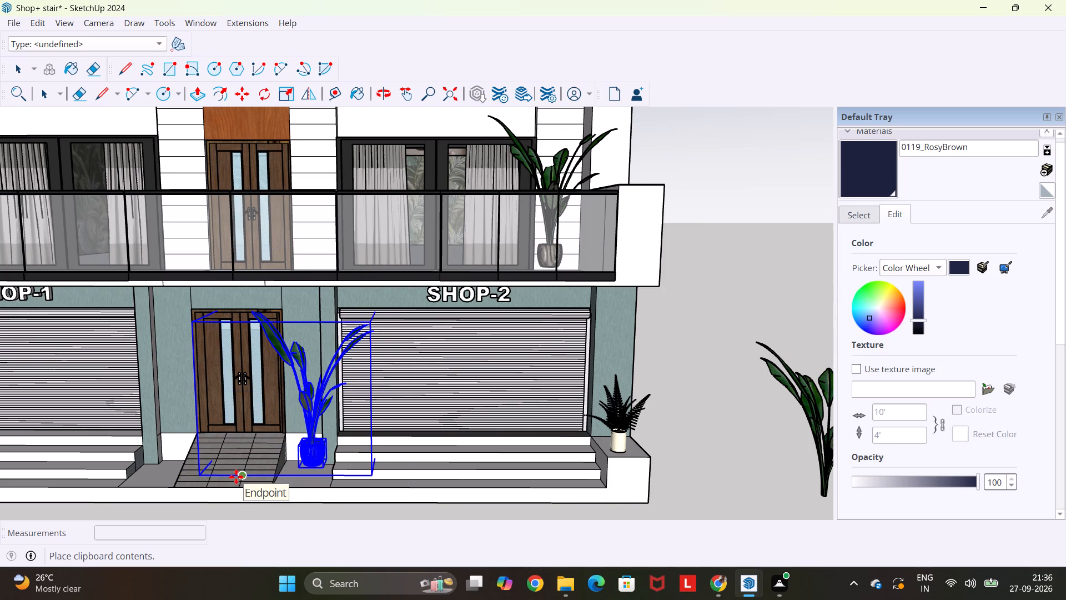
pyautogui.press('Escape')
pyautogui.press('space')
# Delete the strelizia plant together with its ribbed pot from the first-floor balcony.
pyautogui.scroll(-6, 350, 403)
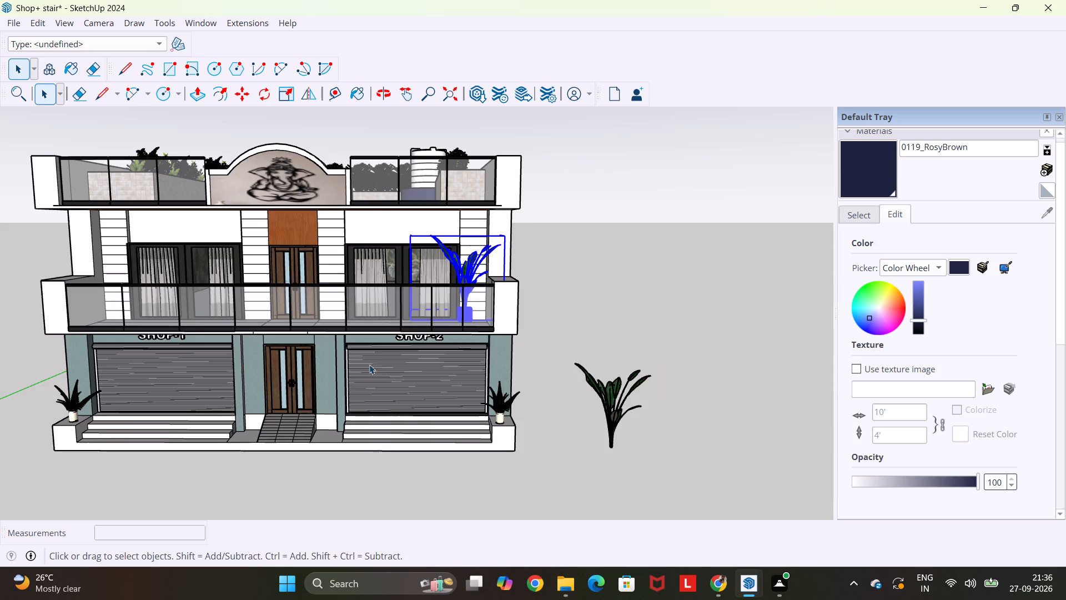
pyautogui.click(602, 234)
pyautogui.press('Escape')
pyautogui.press('space')
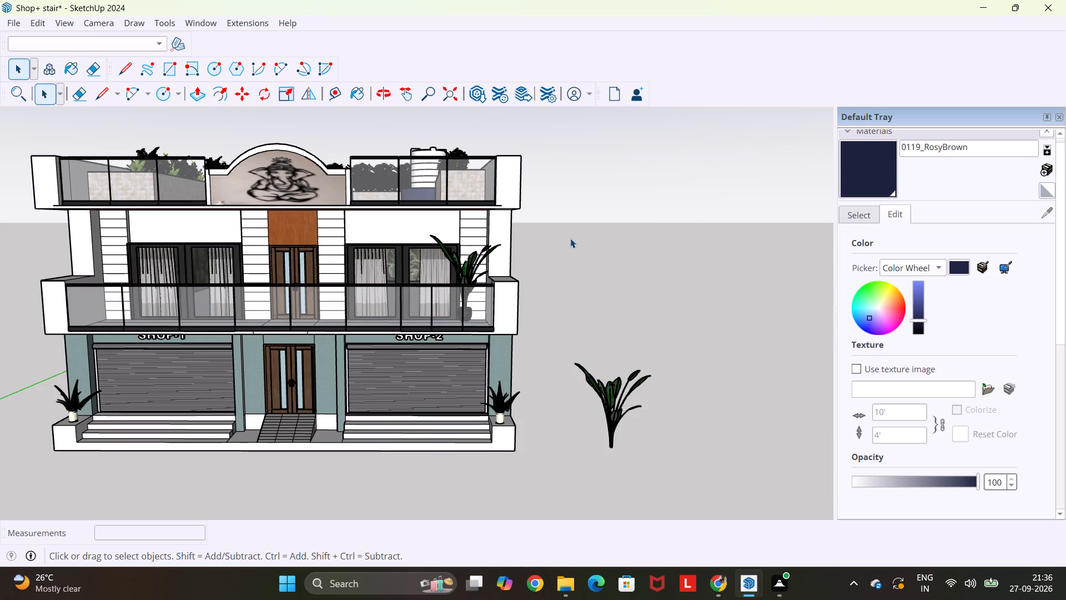
pyautogui.moveTo(569, 238); pyautogui.dragTo(622, 324, button='middle')
pyautogui.scroll(2, 622, 324)
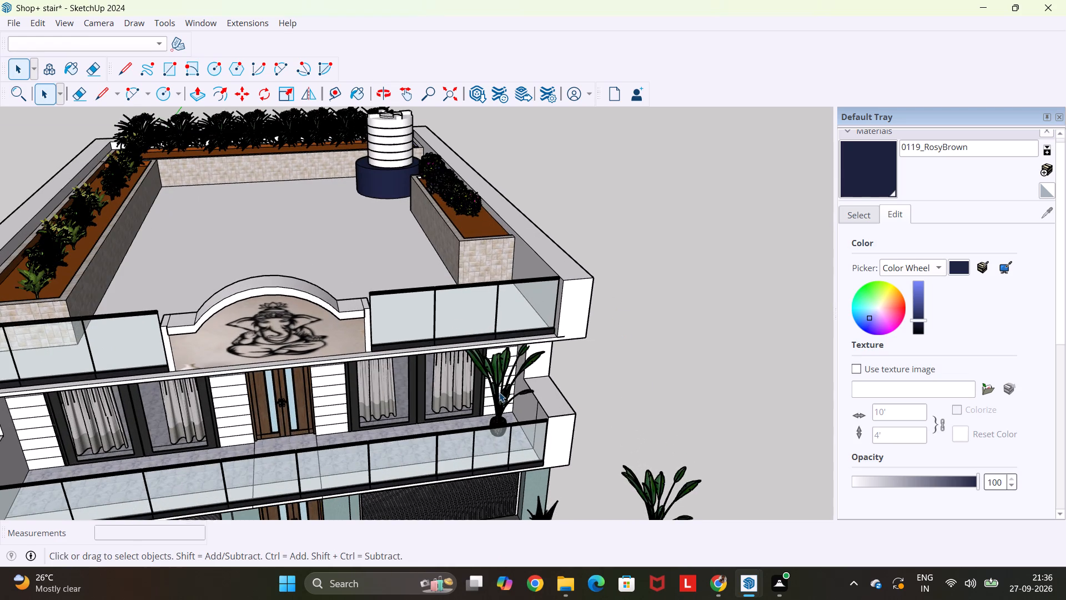
pyautogui.click(499, 391)
pyautogui.moveTo(499, 391); pyautogui.dragTo(614, 389, button='middle')
pyautogui.scroll(10, 614, 389)
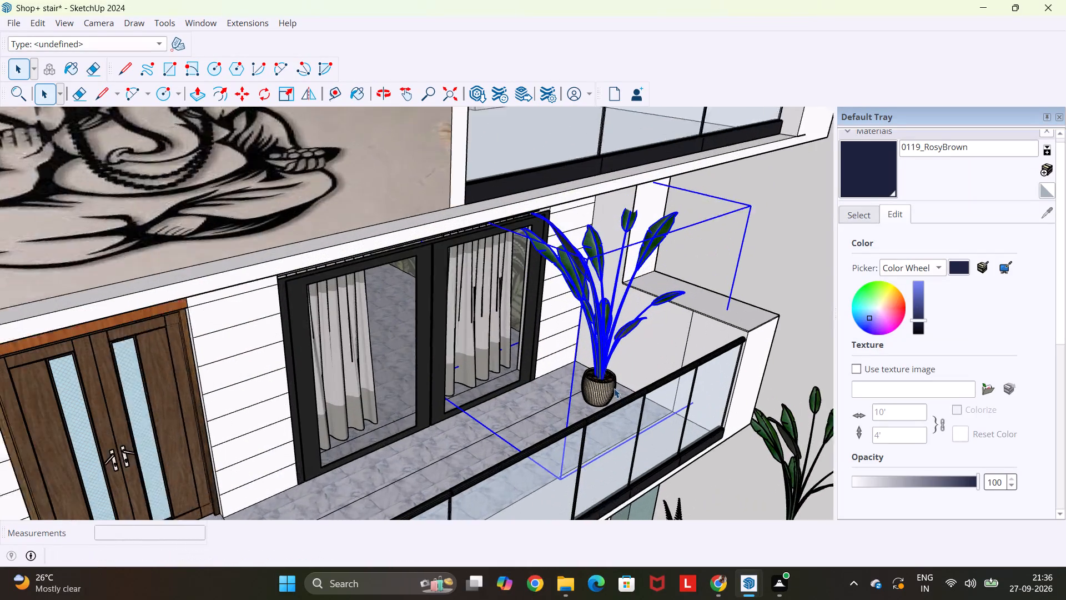
pyautogui.keyDown('shift'); pyautogui.click(591, 378); pyautogui.keyUp('shift')
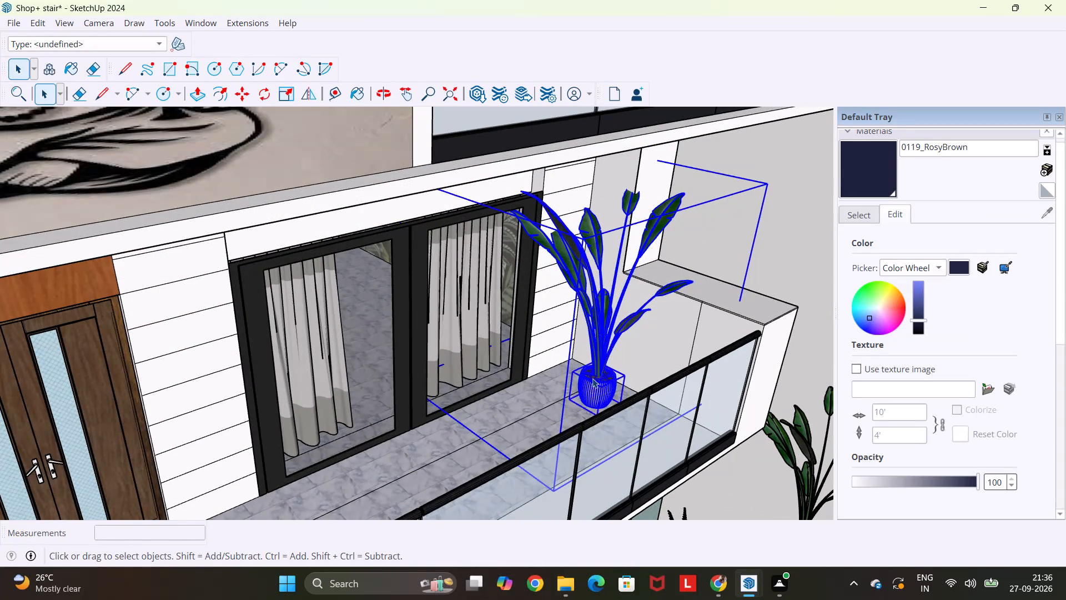
pyautogui.scroll(-5, 604, 378)
pyautogui.press('Delete')
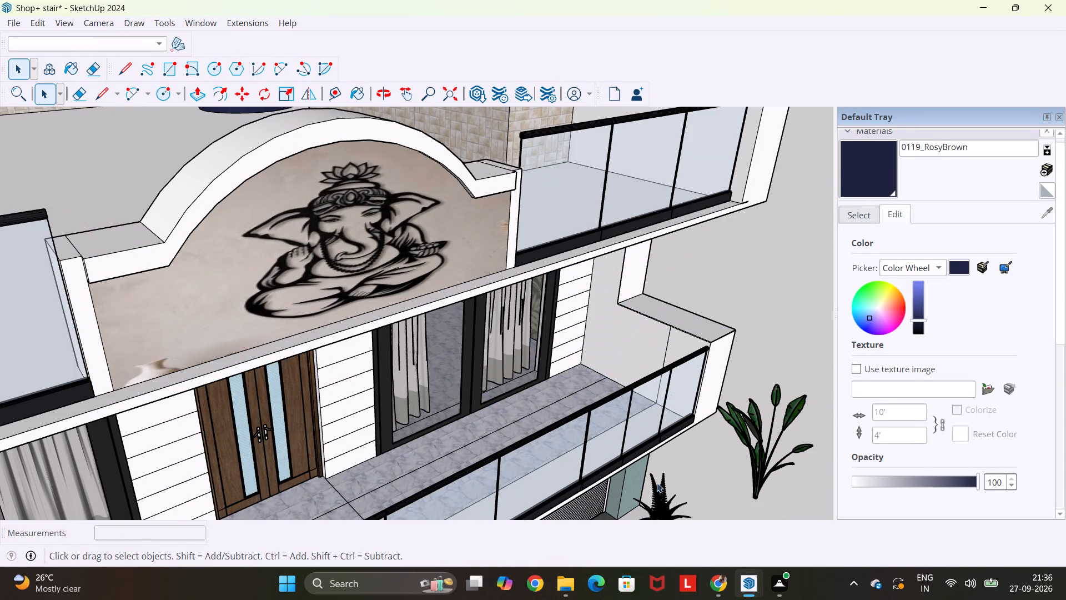
# Switch to 3D Warehouse in Chrome and download the planters west elm model from the poted plants results.
pyautogui.click(706, 588)
pyautogui.scroll(-4, 536, 409)
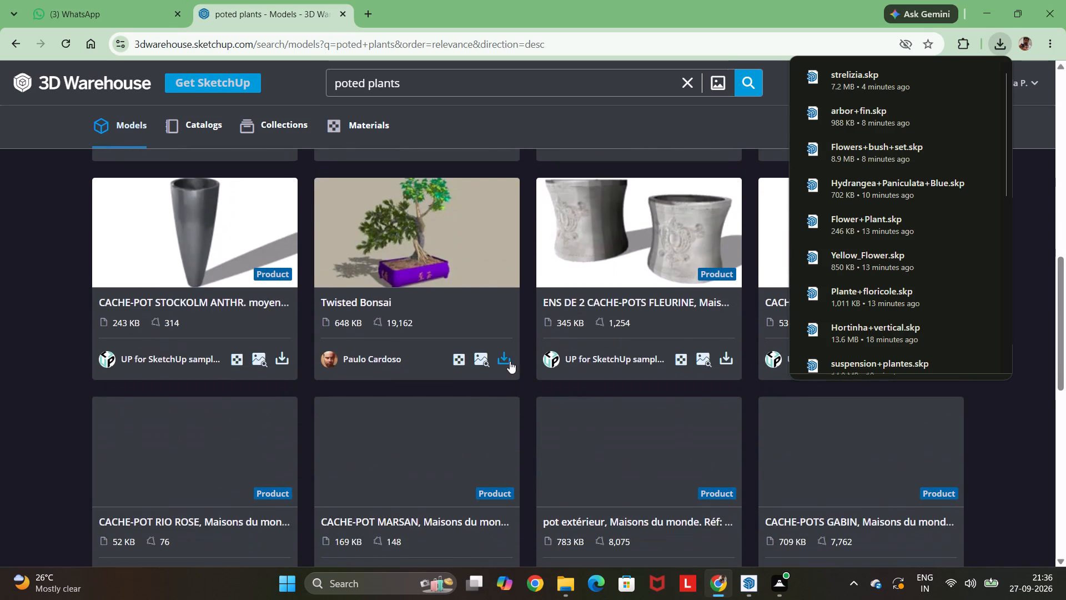
pyautogui.scroll(6, 506, 359)
pyautogui.scroll(-4, 506, 359)
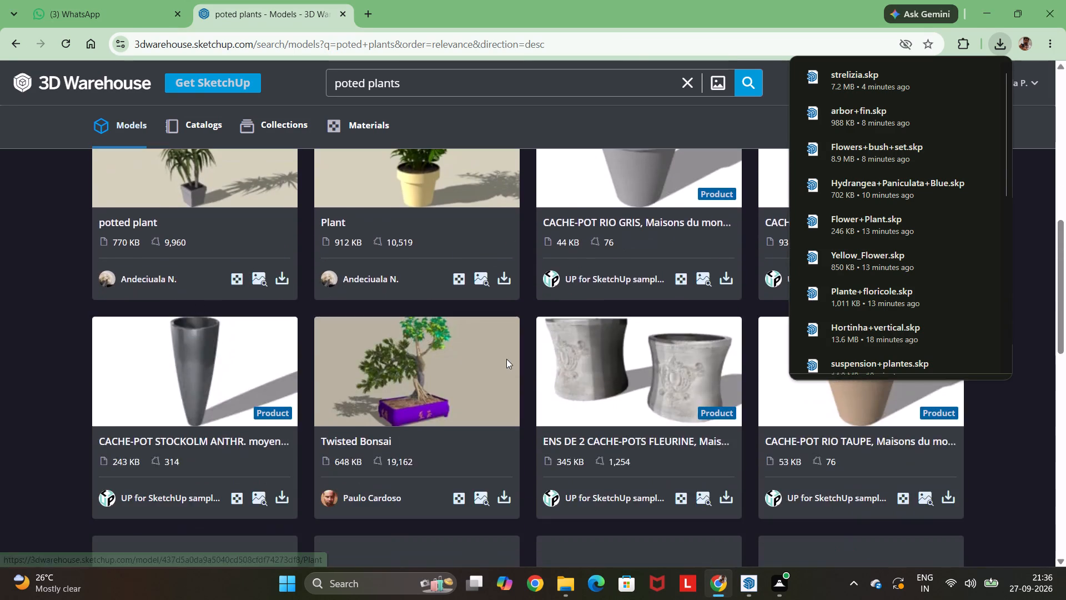
pyautogui.scroll(-4, 506, 359)
pyautogui.scroll(14, 506, 359)
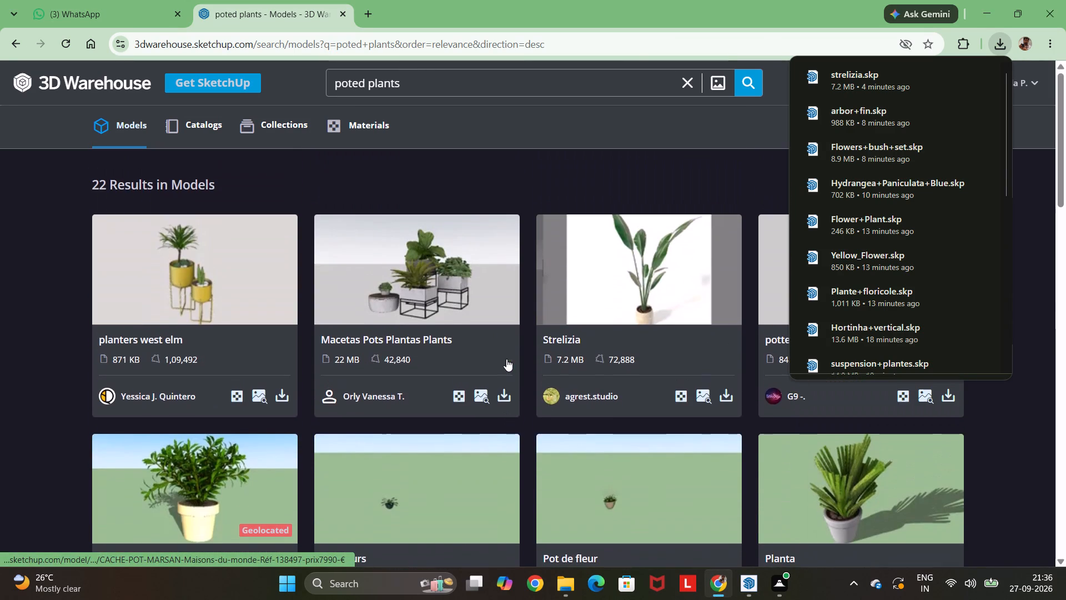
pyautogui.click(281, 395)
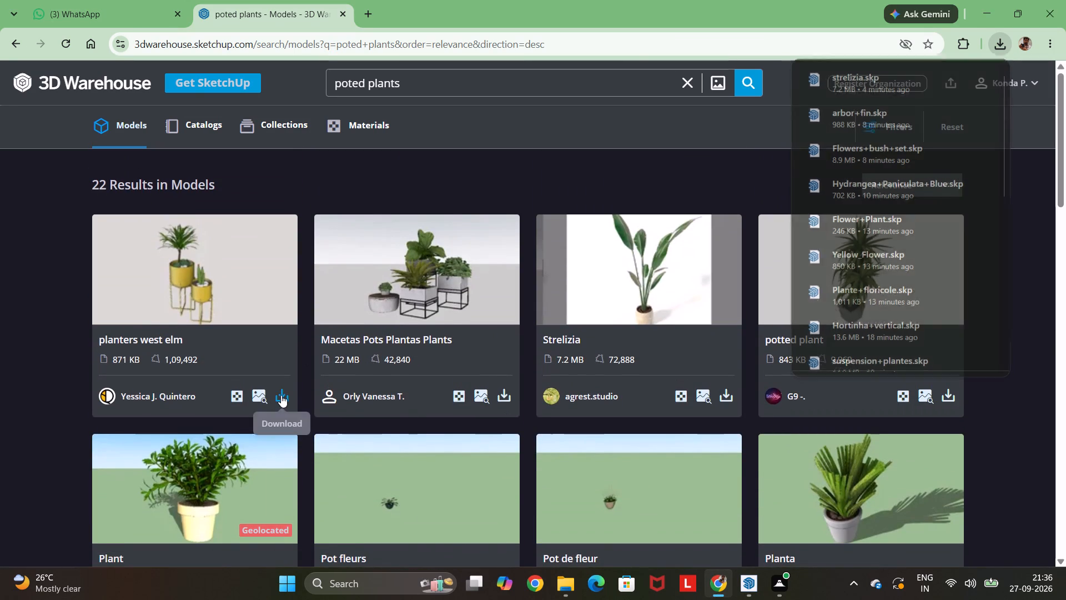
pyautogui.click(310, 421)
# Look through the remaining poted plants results for other suitable models, and reload the results page.
pyautogui.scroll(-2, 559, 362)
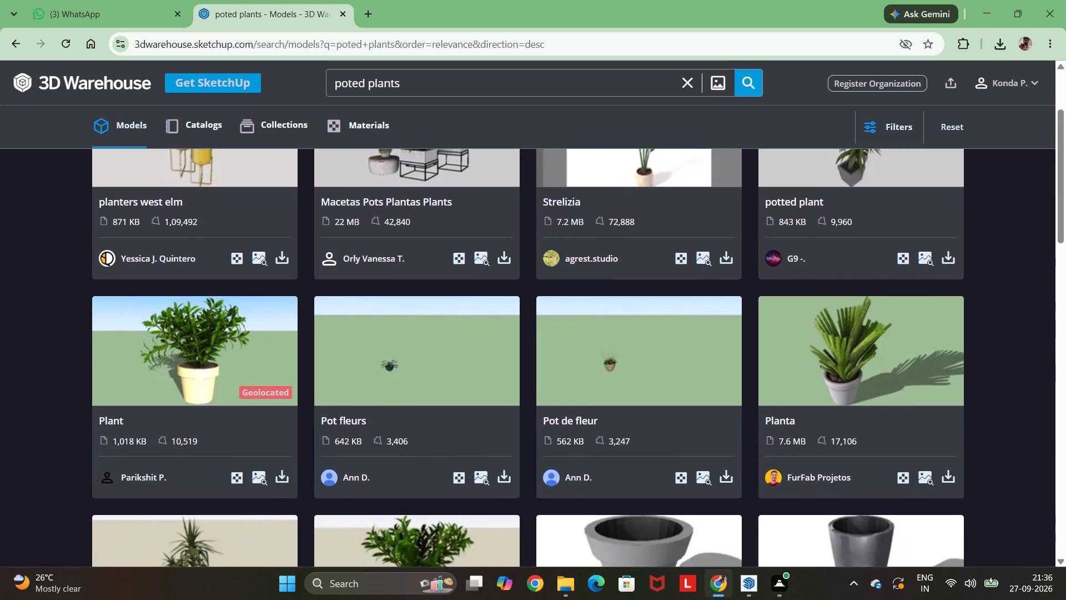
pyautogui.scroll(-6, 559, 362)
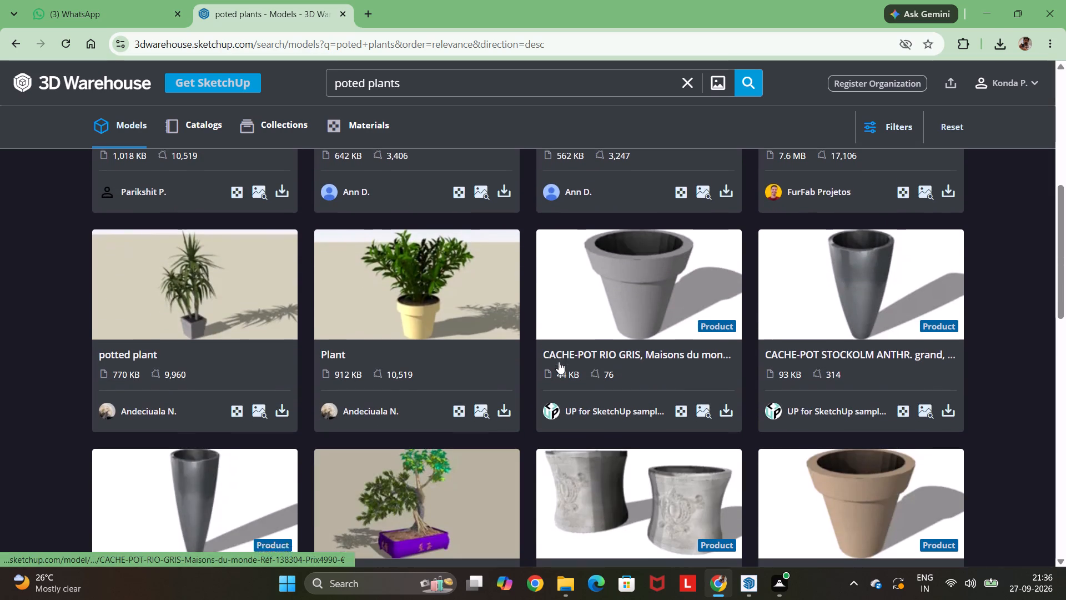
pyautogui.scroll(-9, 559, 362)
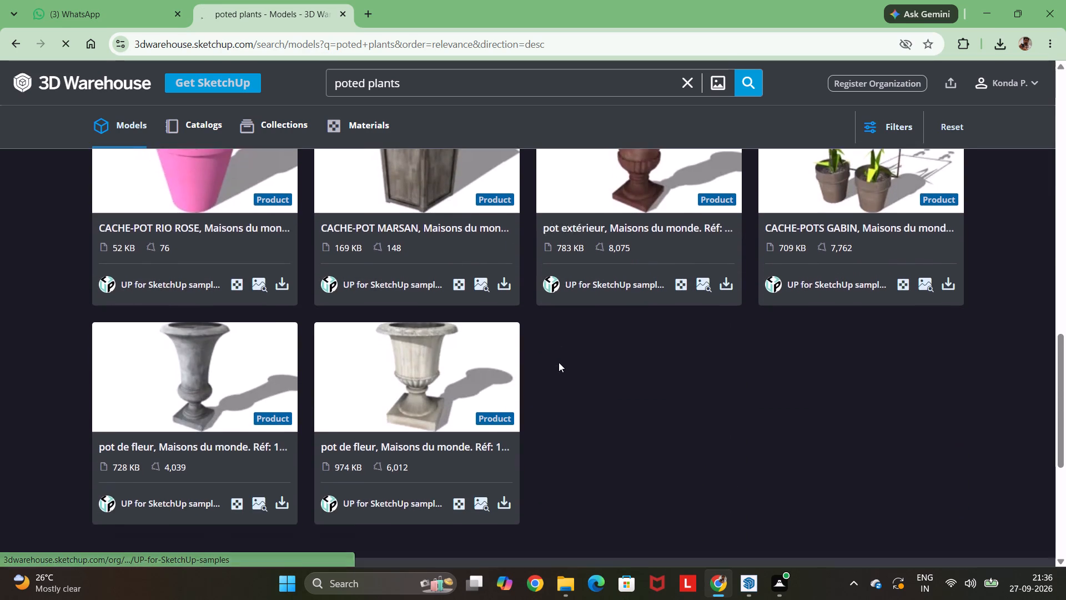
pyautogui.scroll(-2, 559, 362)
pyautogui.scroll(20, 559, 362)
pyautogui.scroll(2, 559, 362)
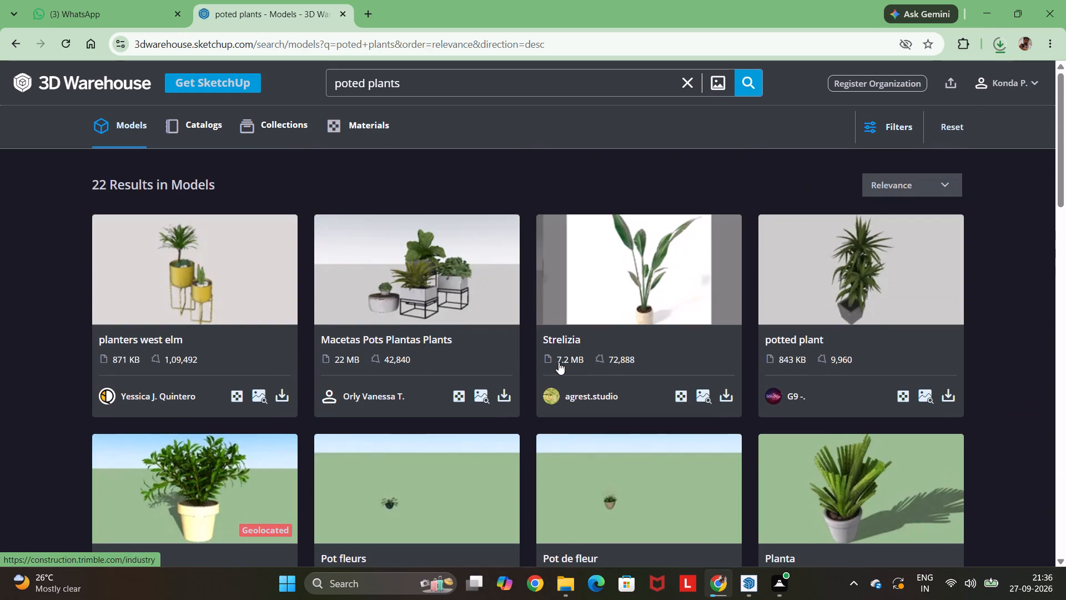
pyautogui.scroll(8, 559, 362)
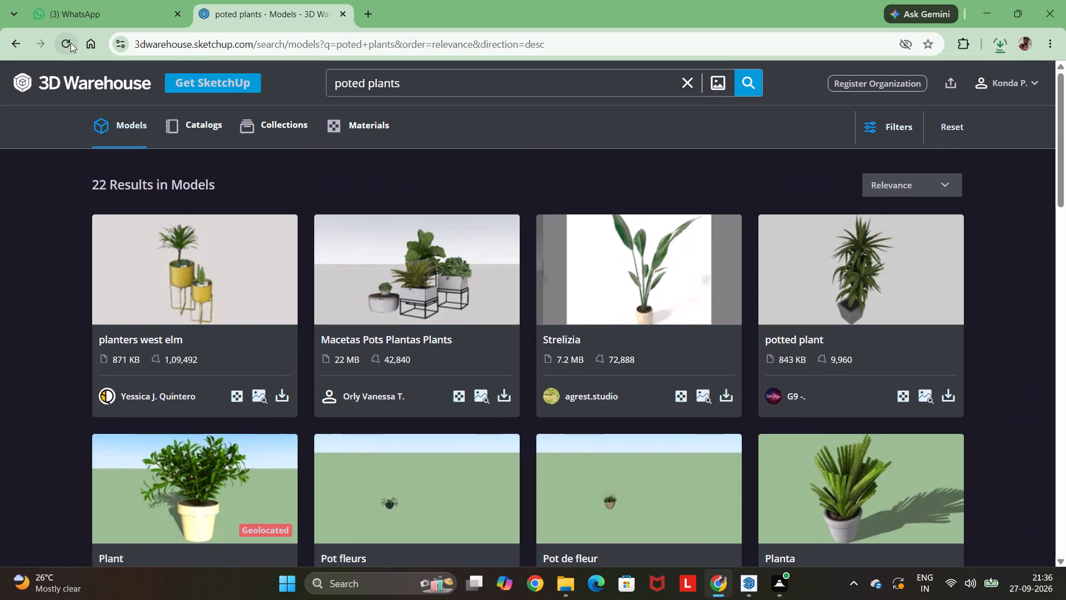
pyautogui.click(71, 43)
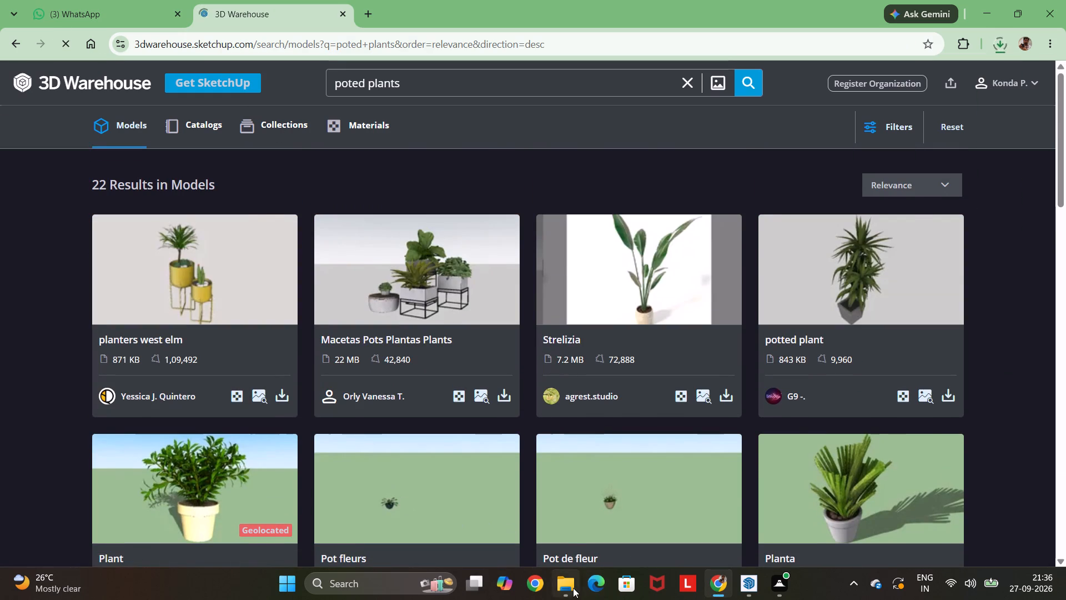
# In File Explorer, refresh the Downloads folder and open planters+west+elm.skp in SketchUp.
pyautogui.click(573, 588)
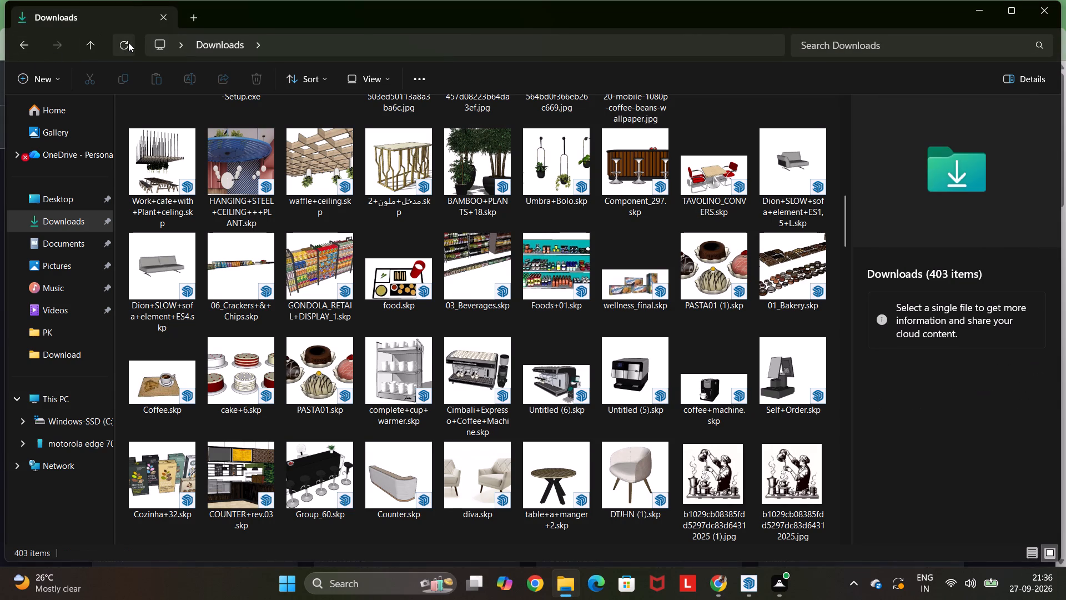
pyautogui.click(129, 42)
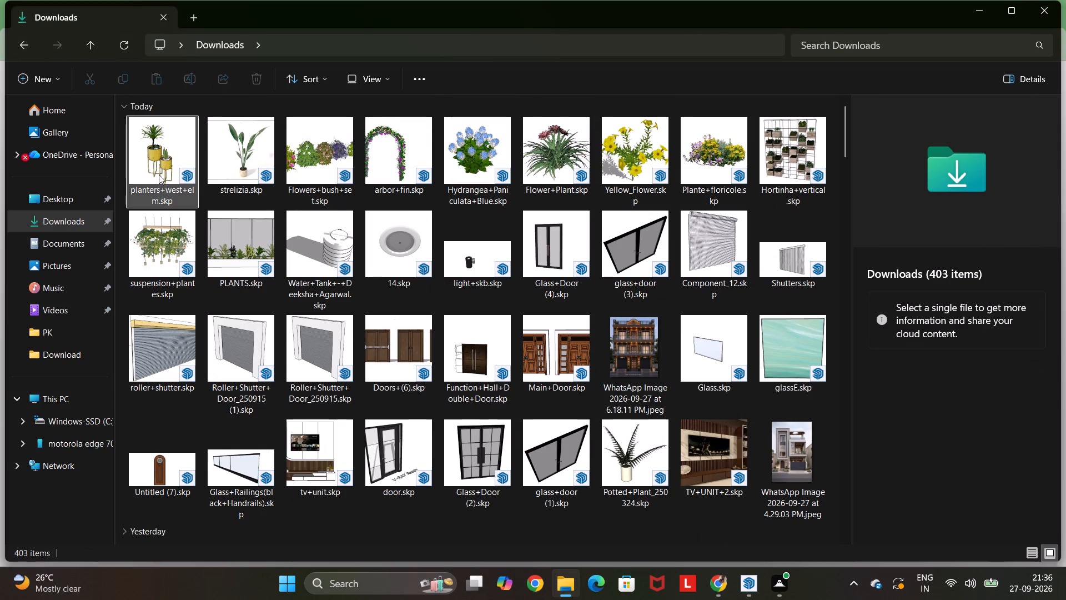
pyautogui.rightClick(159, 166)
pyautogui.click(199, 207)
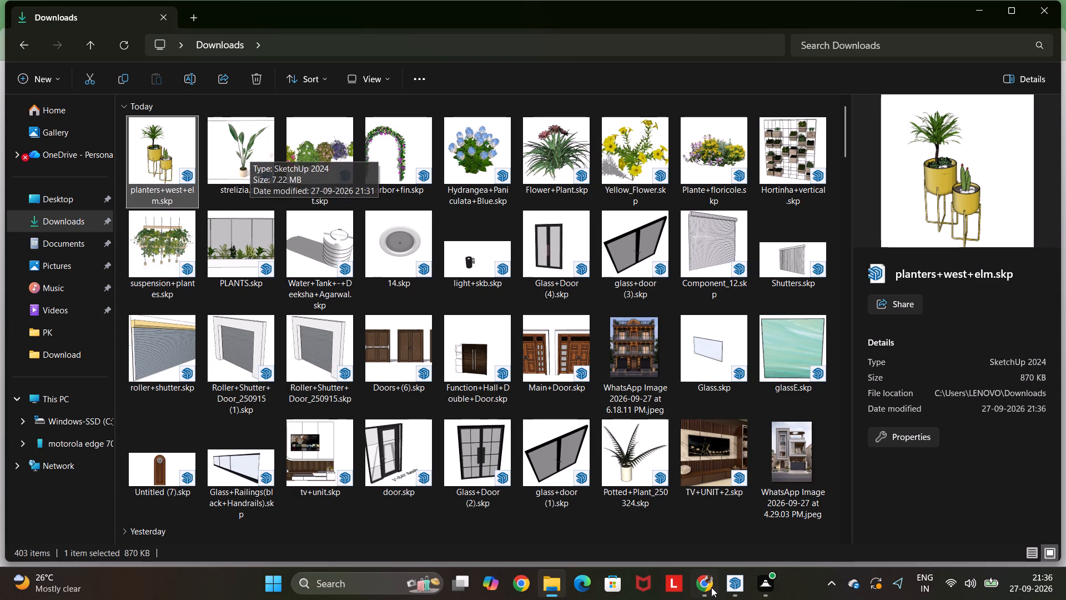
# Return to SketchUp and close the strelizia model window.
pyautogui.click(730, 587)
pyautogui.click(840, 517)
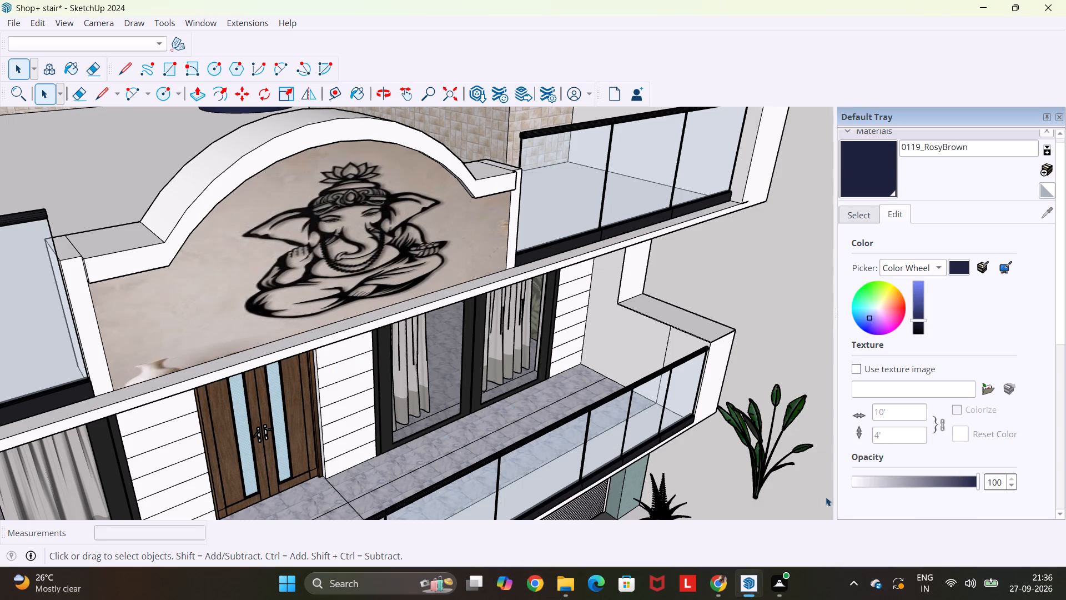
pyautogui.scroll(-4, 726, 392)
pyautogui.click(753, 590)
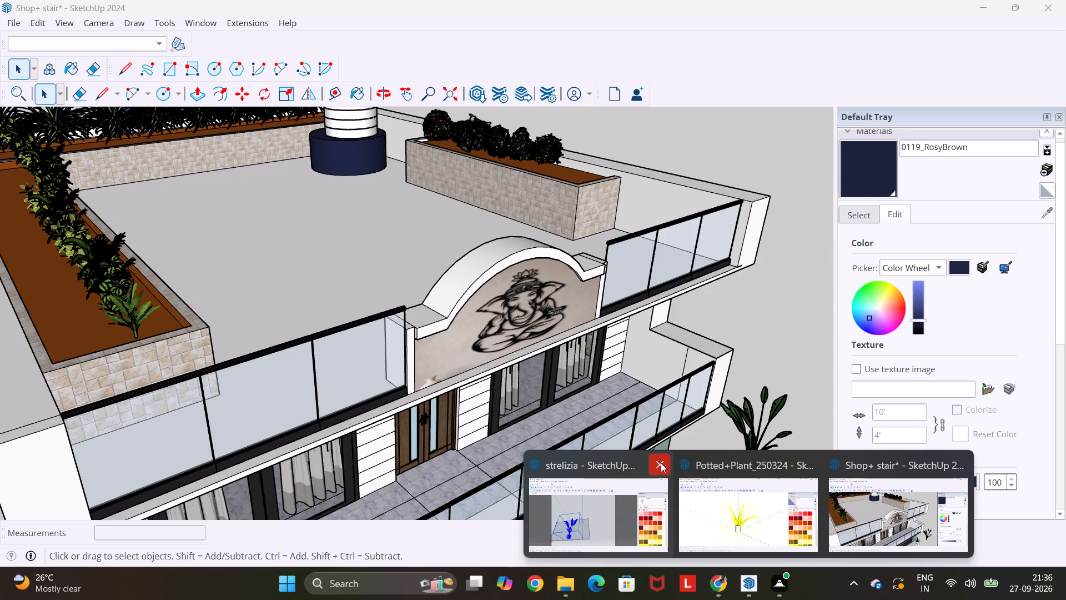
pyautogui.click(661, 463)
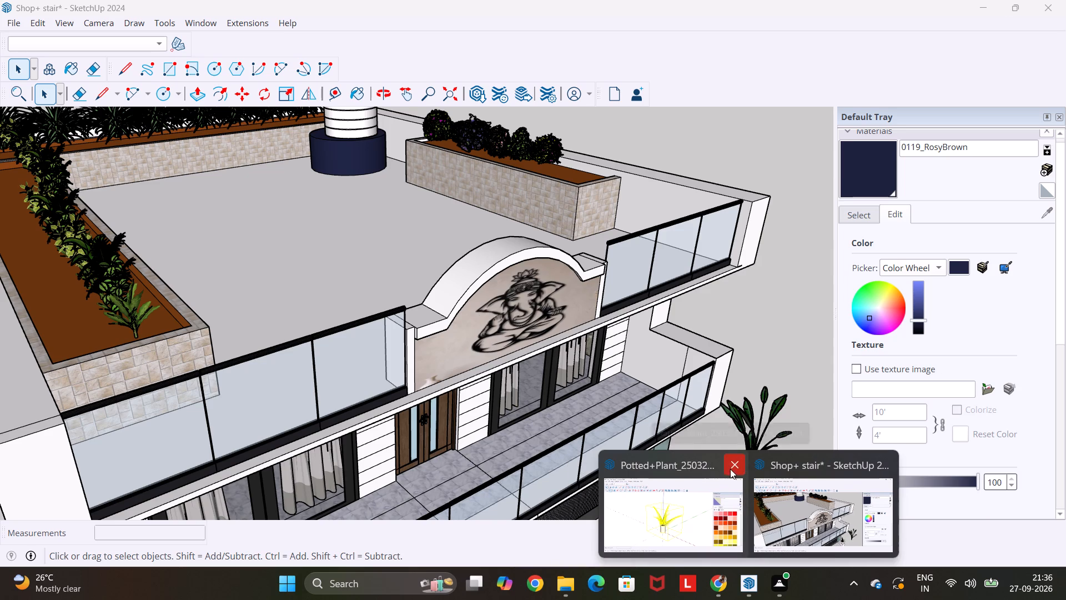
# Copy the potted fern from the Potted+Plant_250324 model and return to the Shop+ stair model.
pyautogui.click(668, 514)
pyautogui.scroll(-4, 604, 456)
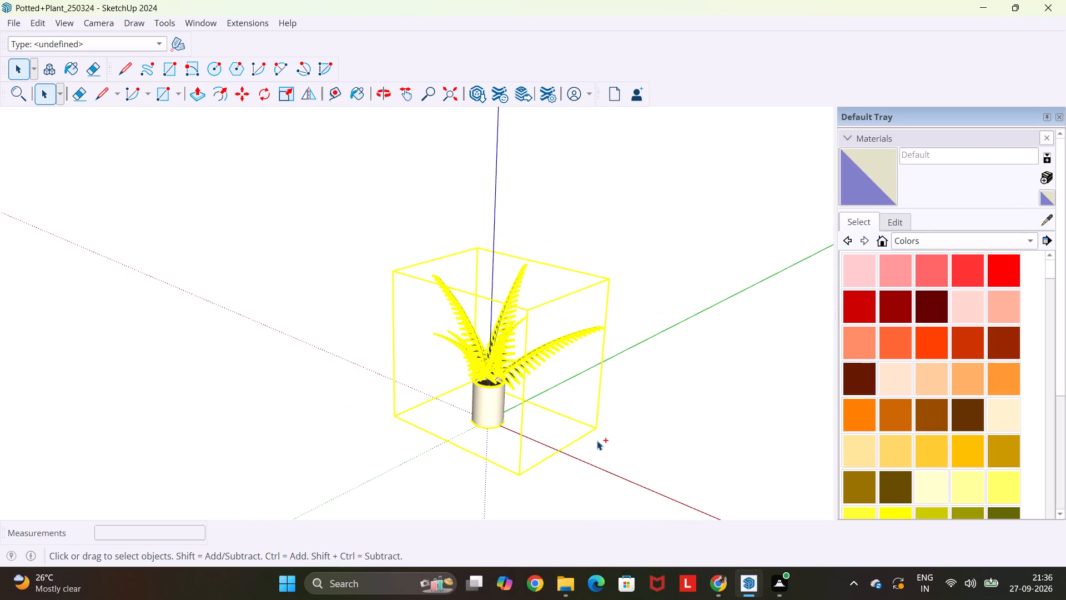
pyautogui.hotkey('ctrl', 'c')
pyautogui.click(740, 584)
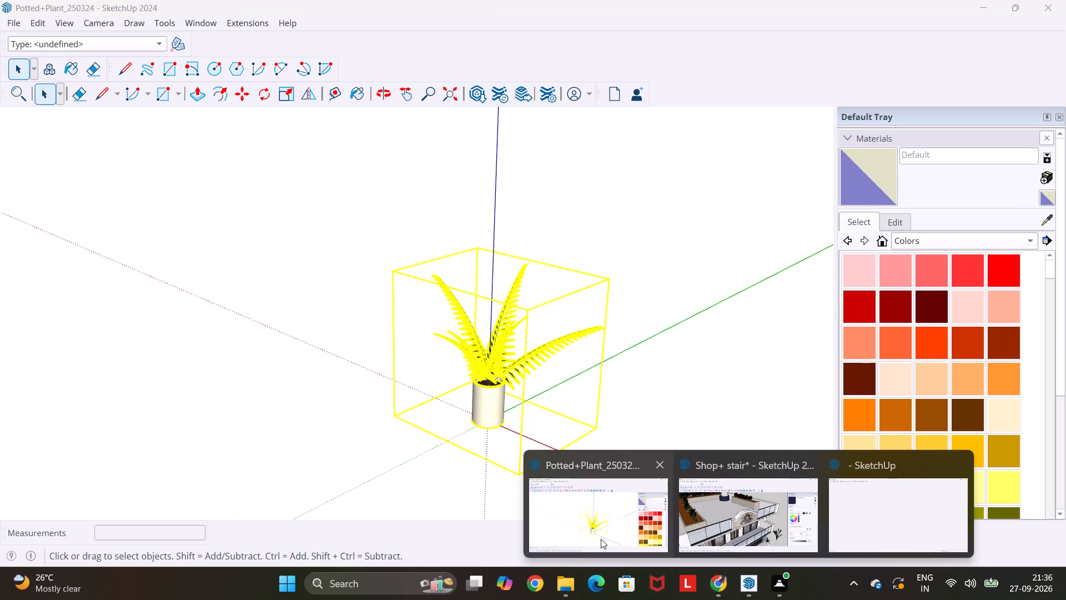
pyautogui.click(733, 519)
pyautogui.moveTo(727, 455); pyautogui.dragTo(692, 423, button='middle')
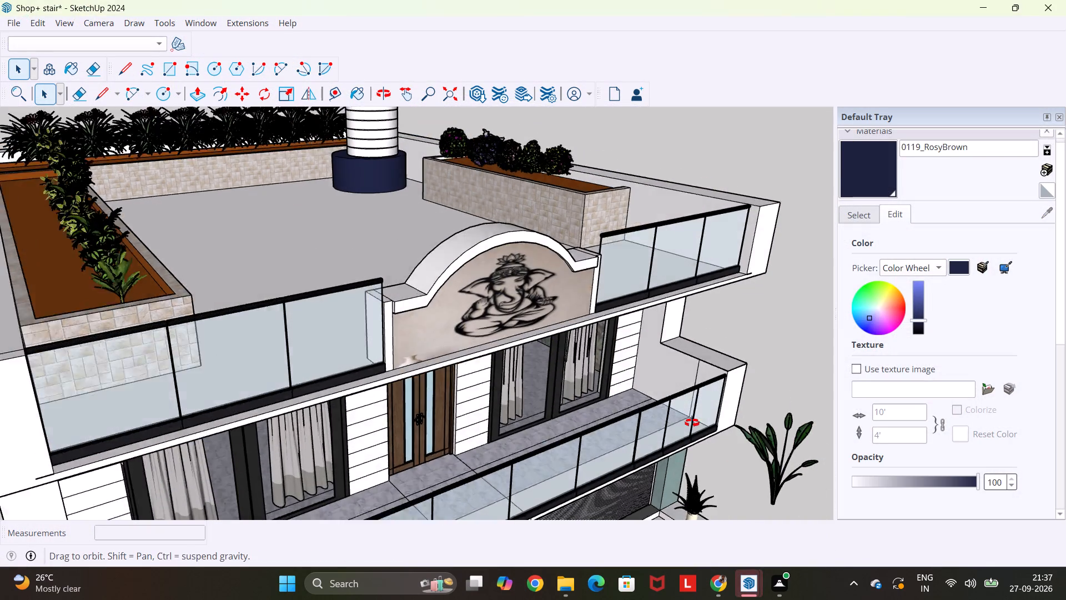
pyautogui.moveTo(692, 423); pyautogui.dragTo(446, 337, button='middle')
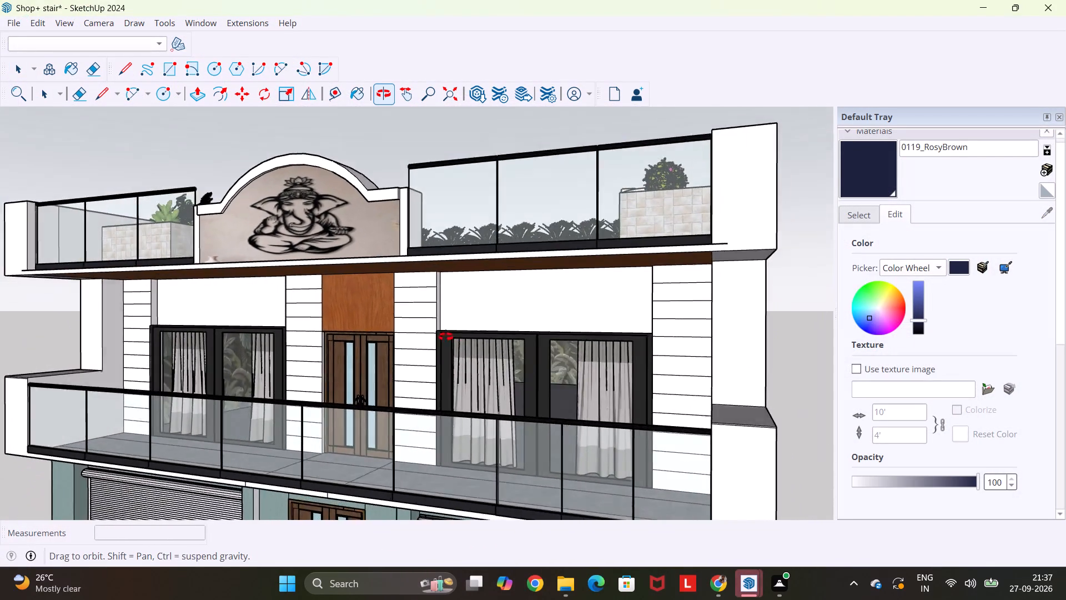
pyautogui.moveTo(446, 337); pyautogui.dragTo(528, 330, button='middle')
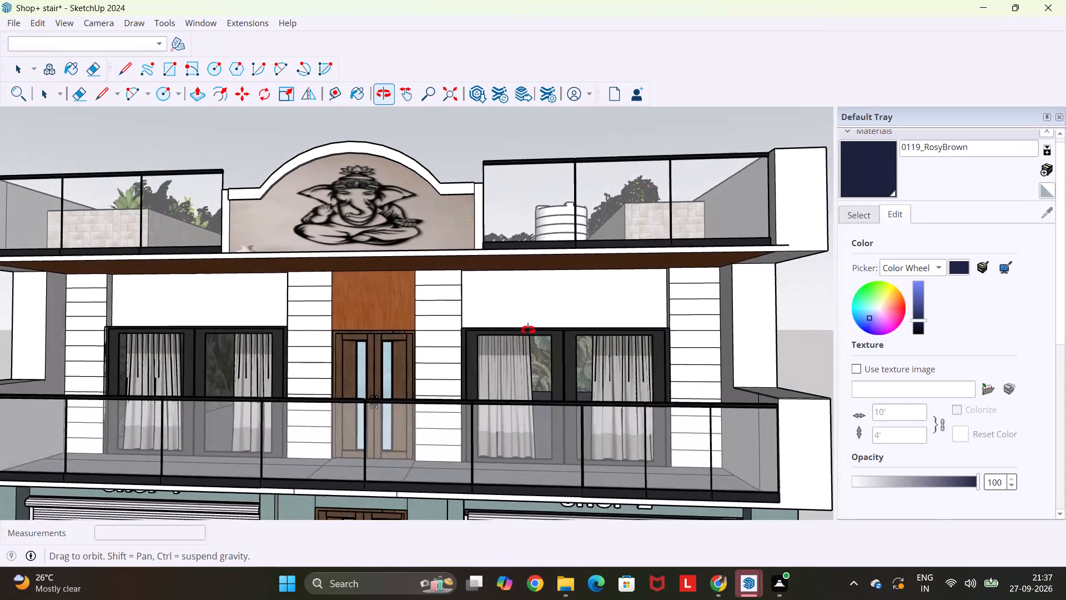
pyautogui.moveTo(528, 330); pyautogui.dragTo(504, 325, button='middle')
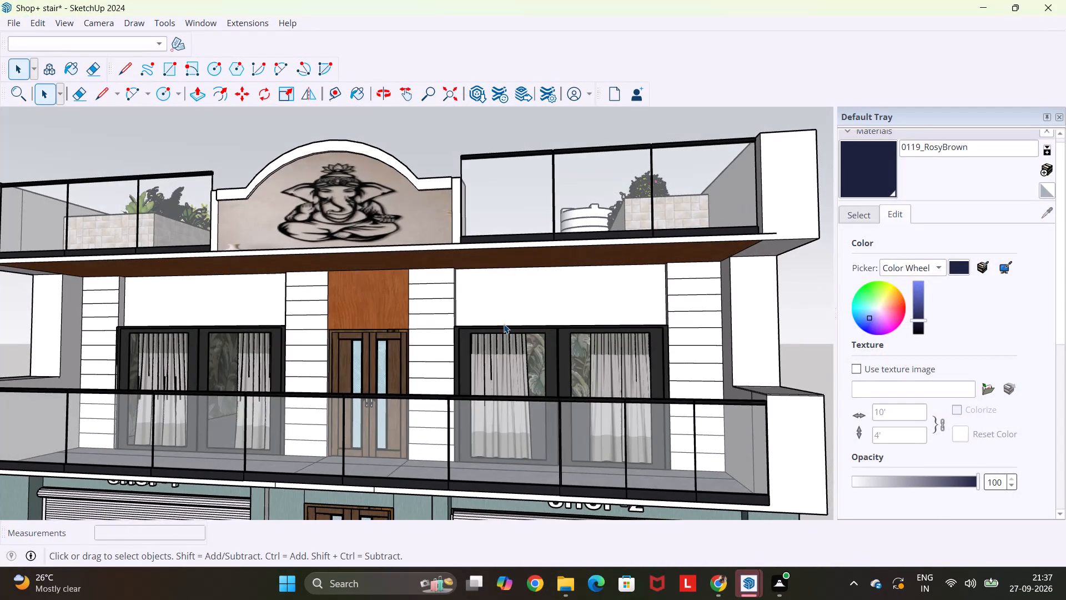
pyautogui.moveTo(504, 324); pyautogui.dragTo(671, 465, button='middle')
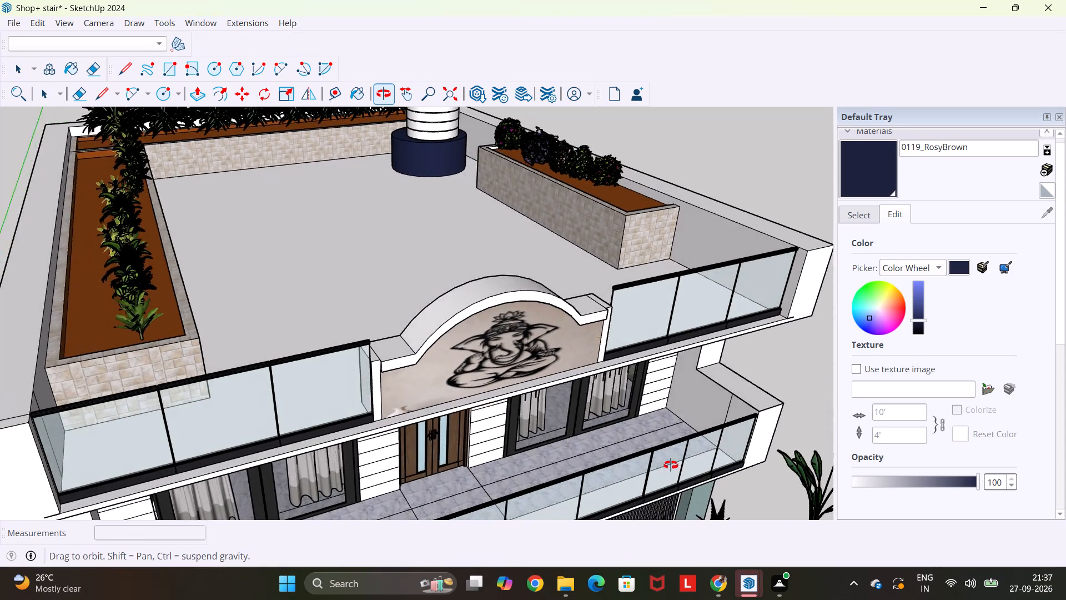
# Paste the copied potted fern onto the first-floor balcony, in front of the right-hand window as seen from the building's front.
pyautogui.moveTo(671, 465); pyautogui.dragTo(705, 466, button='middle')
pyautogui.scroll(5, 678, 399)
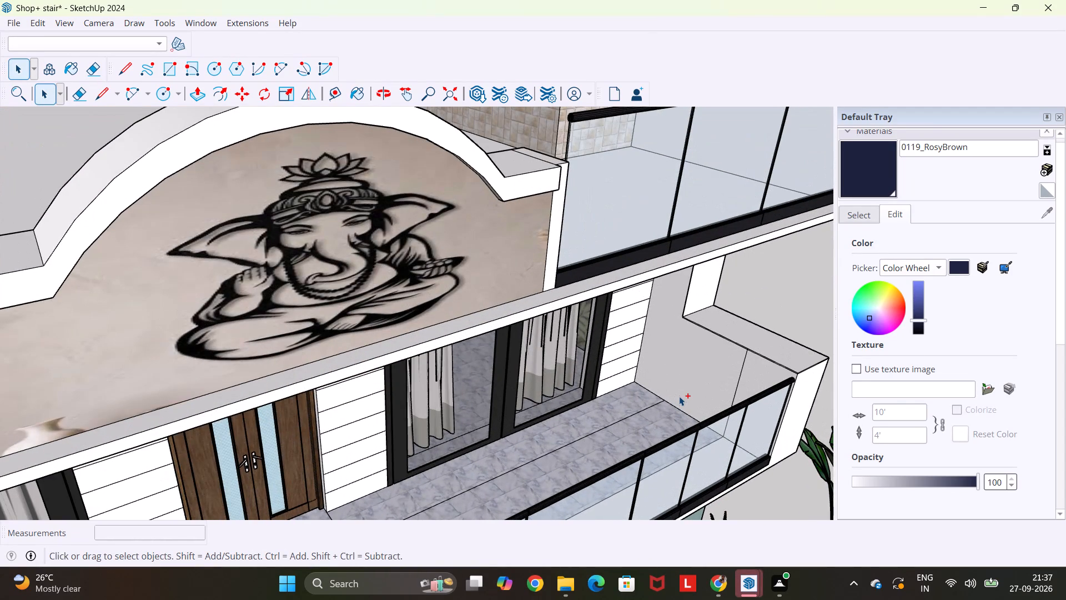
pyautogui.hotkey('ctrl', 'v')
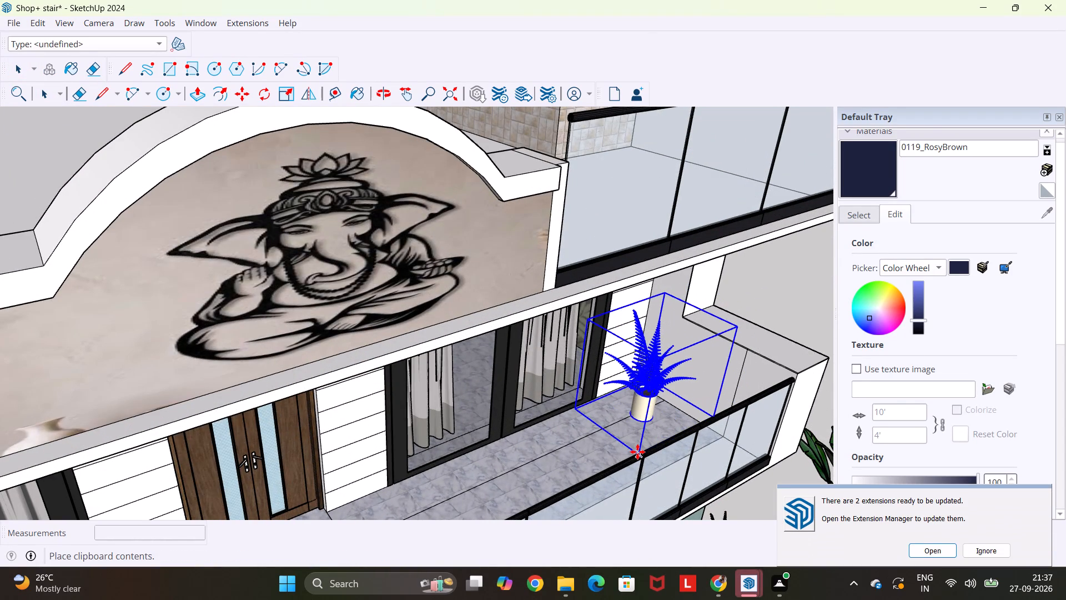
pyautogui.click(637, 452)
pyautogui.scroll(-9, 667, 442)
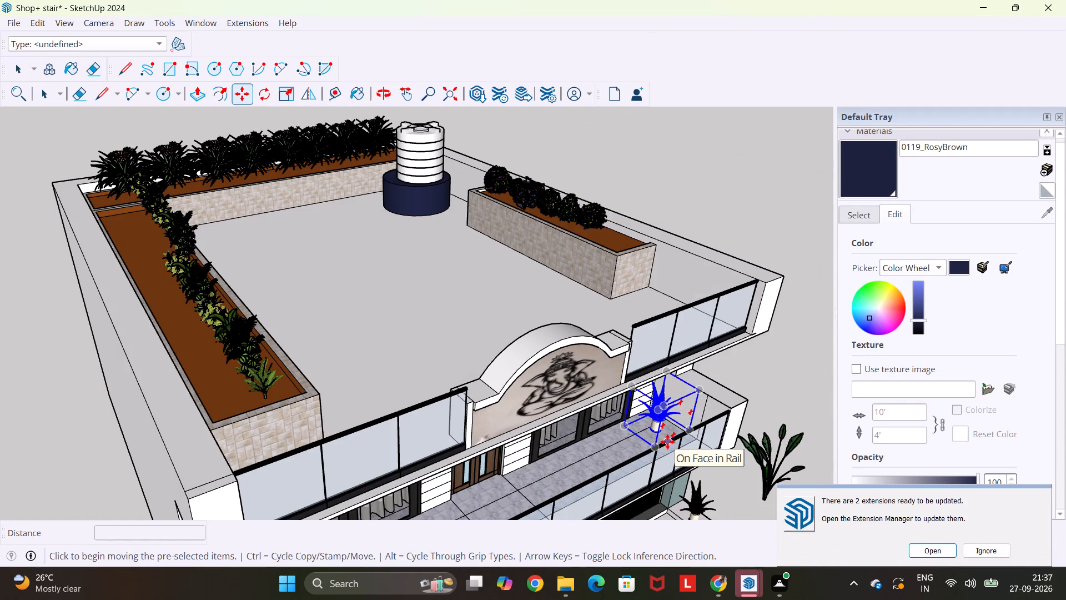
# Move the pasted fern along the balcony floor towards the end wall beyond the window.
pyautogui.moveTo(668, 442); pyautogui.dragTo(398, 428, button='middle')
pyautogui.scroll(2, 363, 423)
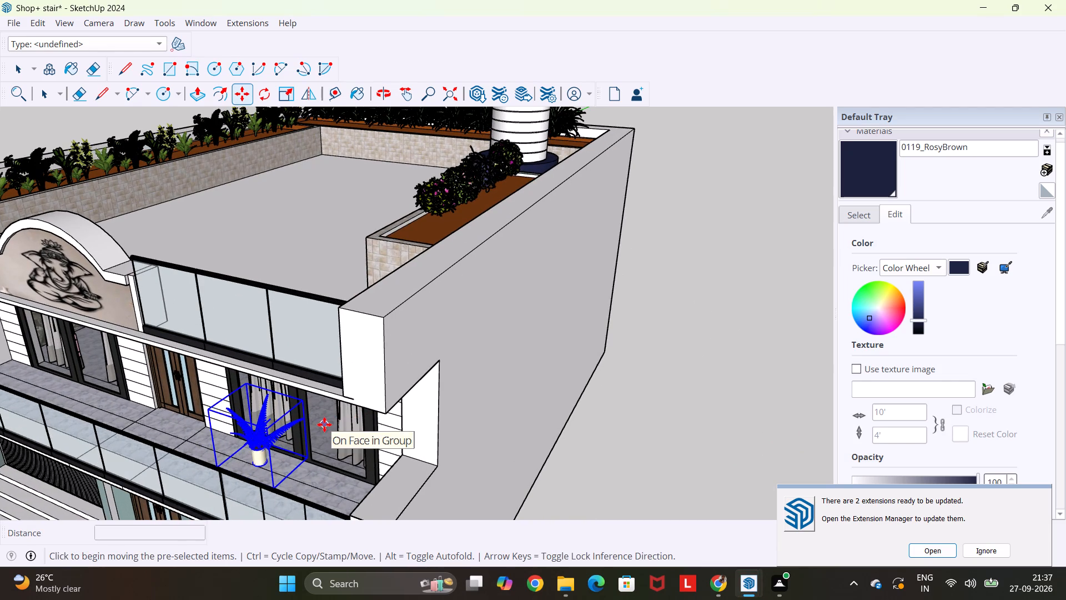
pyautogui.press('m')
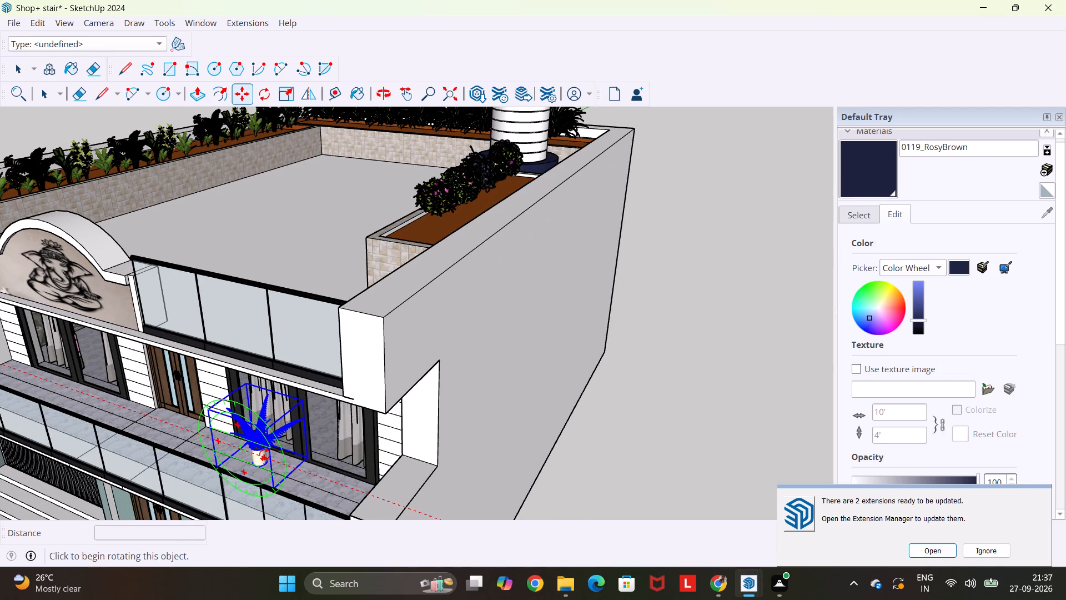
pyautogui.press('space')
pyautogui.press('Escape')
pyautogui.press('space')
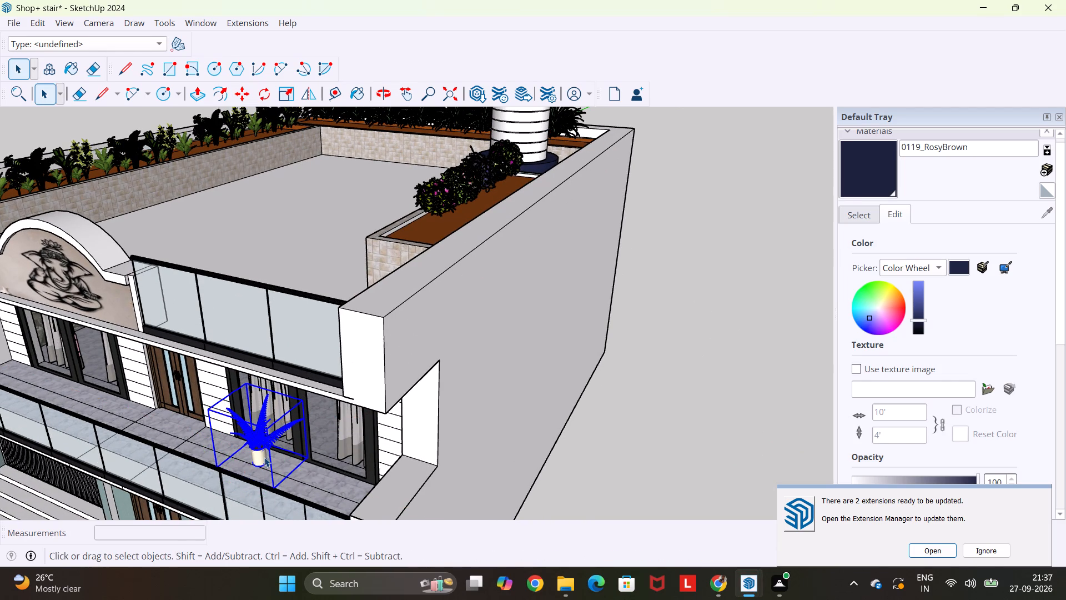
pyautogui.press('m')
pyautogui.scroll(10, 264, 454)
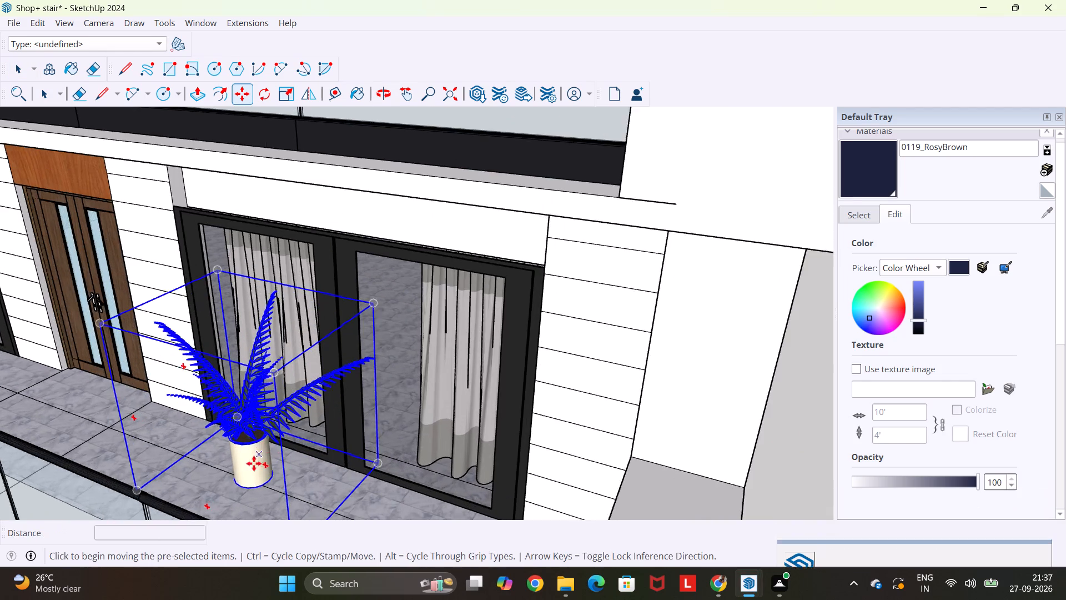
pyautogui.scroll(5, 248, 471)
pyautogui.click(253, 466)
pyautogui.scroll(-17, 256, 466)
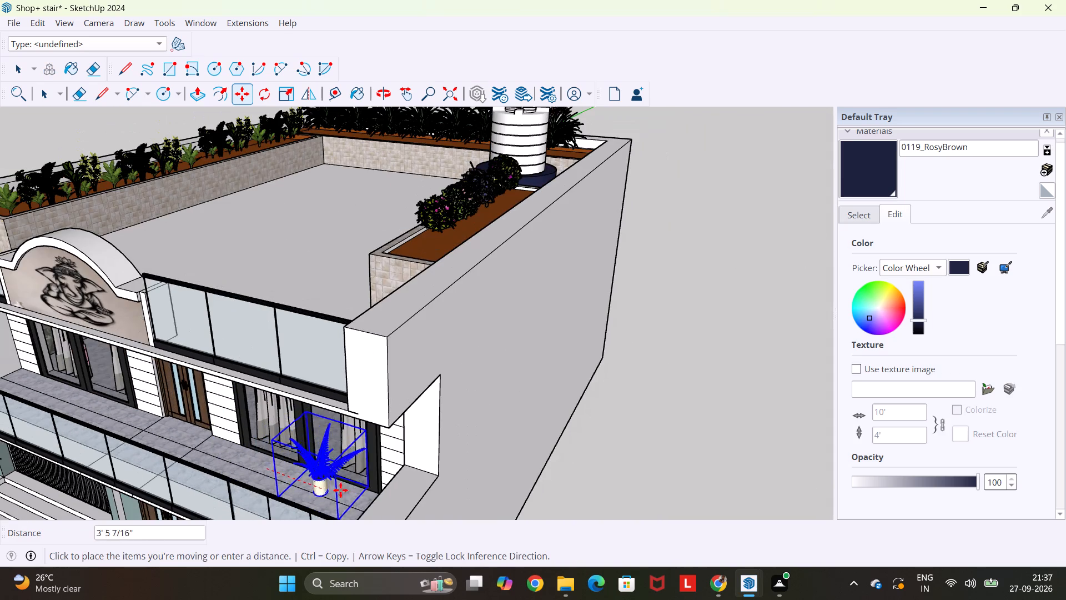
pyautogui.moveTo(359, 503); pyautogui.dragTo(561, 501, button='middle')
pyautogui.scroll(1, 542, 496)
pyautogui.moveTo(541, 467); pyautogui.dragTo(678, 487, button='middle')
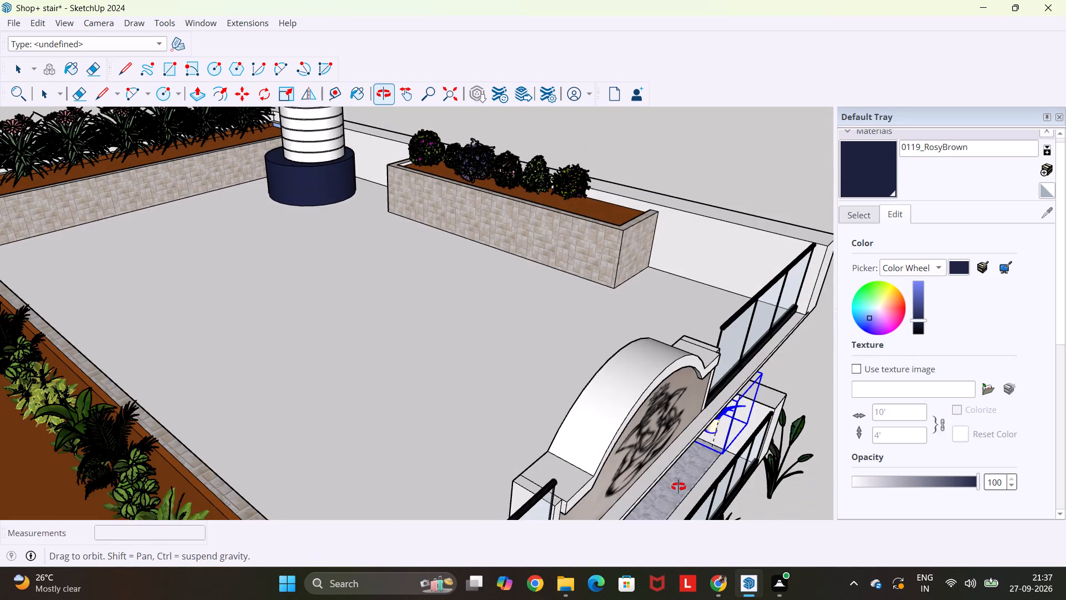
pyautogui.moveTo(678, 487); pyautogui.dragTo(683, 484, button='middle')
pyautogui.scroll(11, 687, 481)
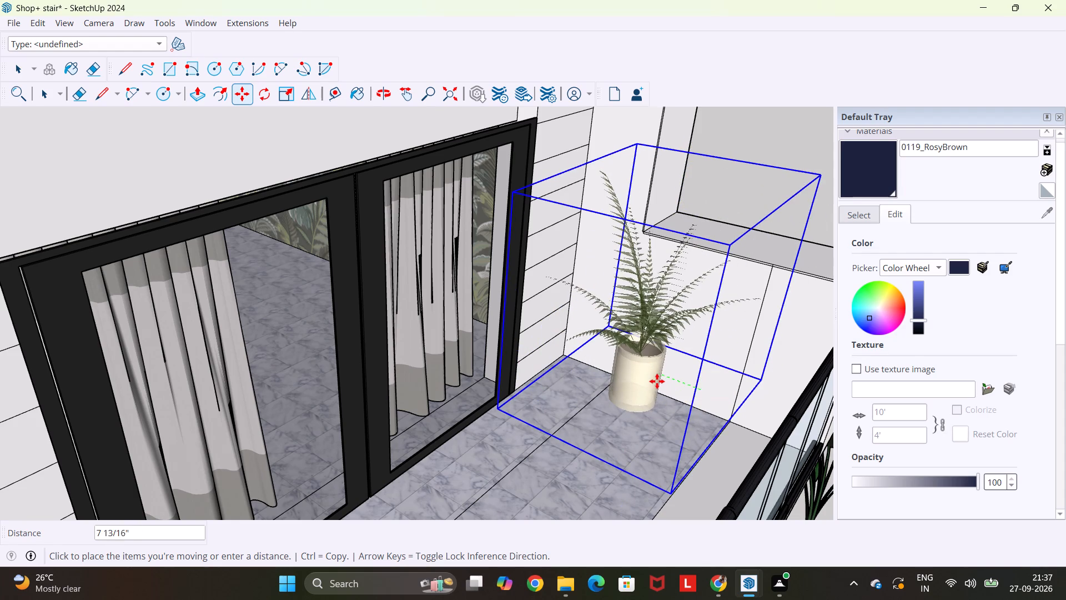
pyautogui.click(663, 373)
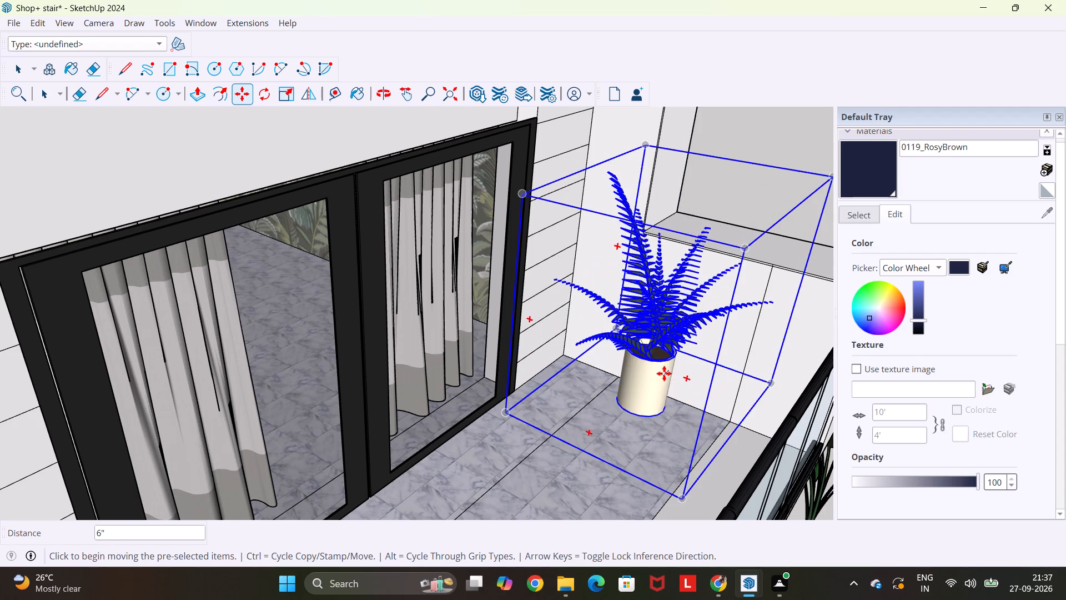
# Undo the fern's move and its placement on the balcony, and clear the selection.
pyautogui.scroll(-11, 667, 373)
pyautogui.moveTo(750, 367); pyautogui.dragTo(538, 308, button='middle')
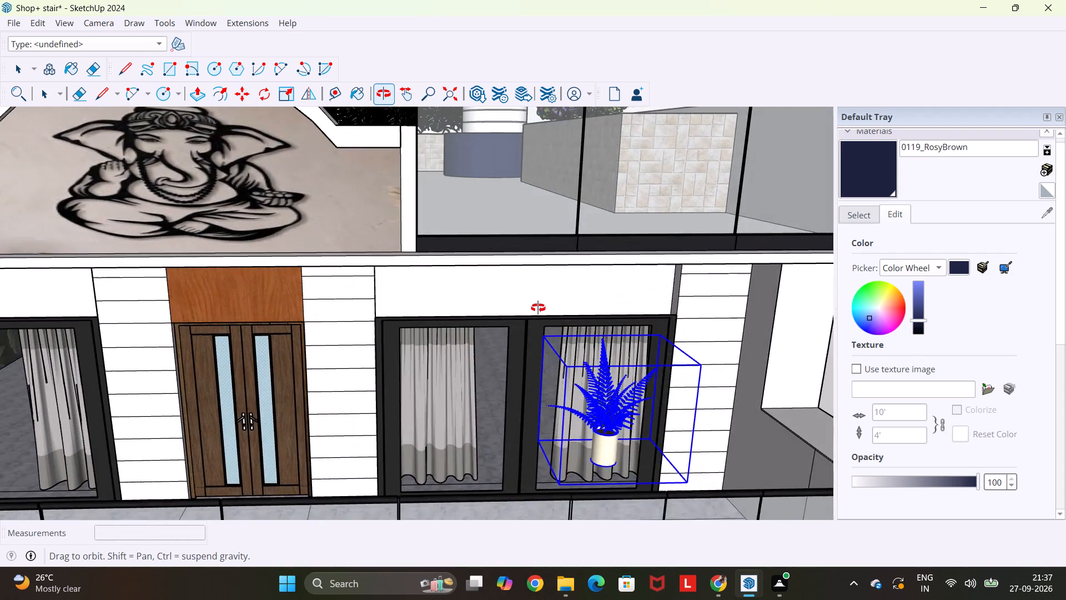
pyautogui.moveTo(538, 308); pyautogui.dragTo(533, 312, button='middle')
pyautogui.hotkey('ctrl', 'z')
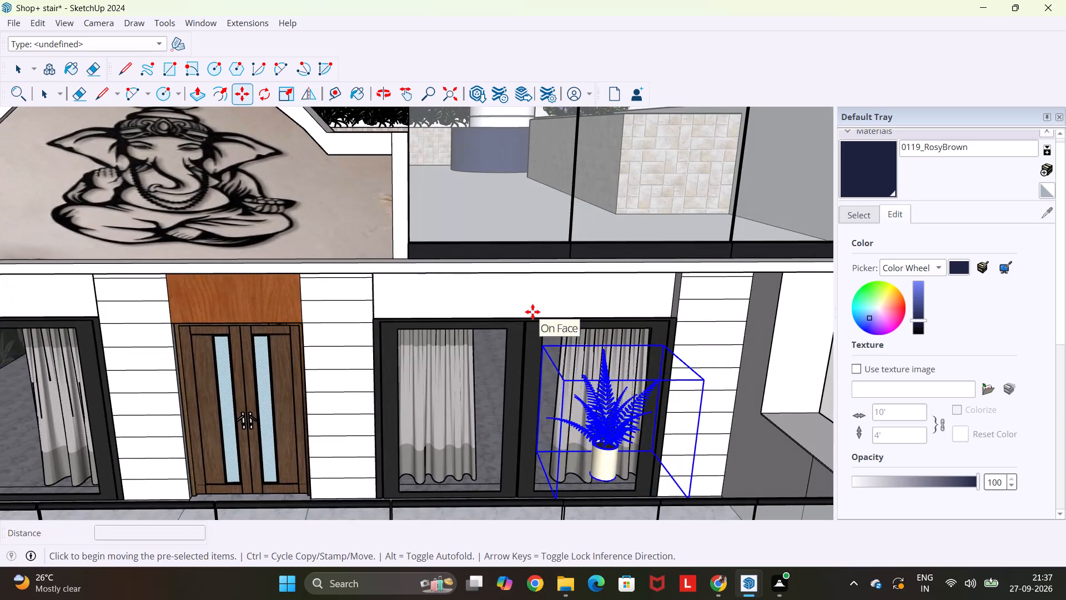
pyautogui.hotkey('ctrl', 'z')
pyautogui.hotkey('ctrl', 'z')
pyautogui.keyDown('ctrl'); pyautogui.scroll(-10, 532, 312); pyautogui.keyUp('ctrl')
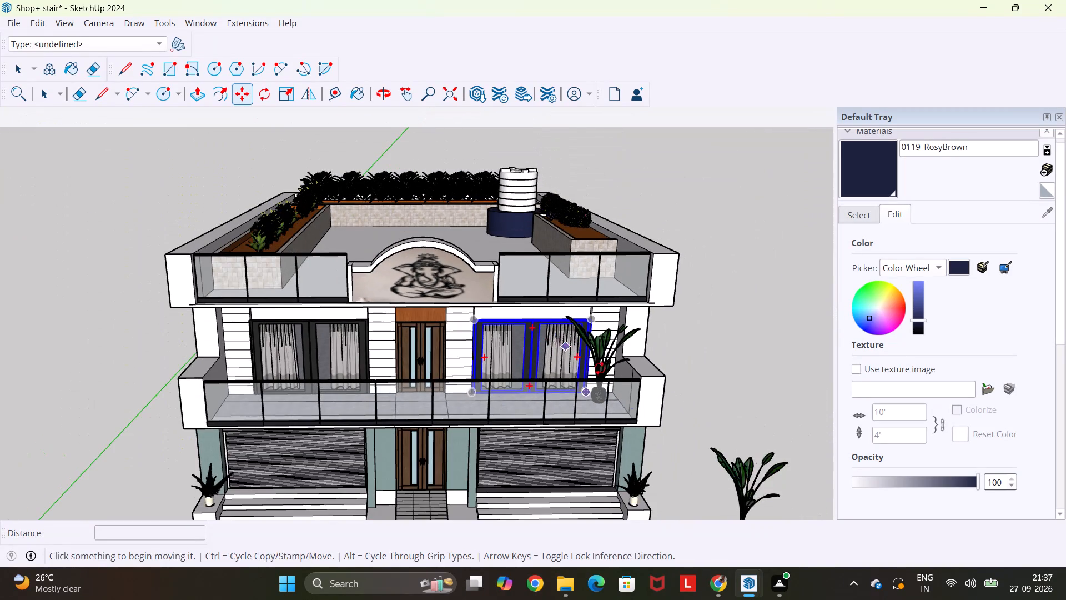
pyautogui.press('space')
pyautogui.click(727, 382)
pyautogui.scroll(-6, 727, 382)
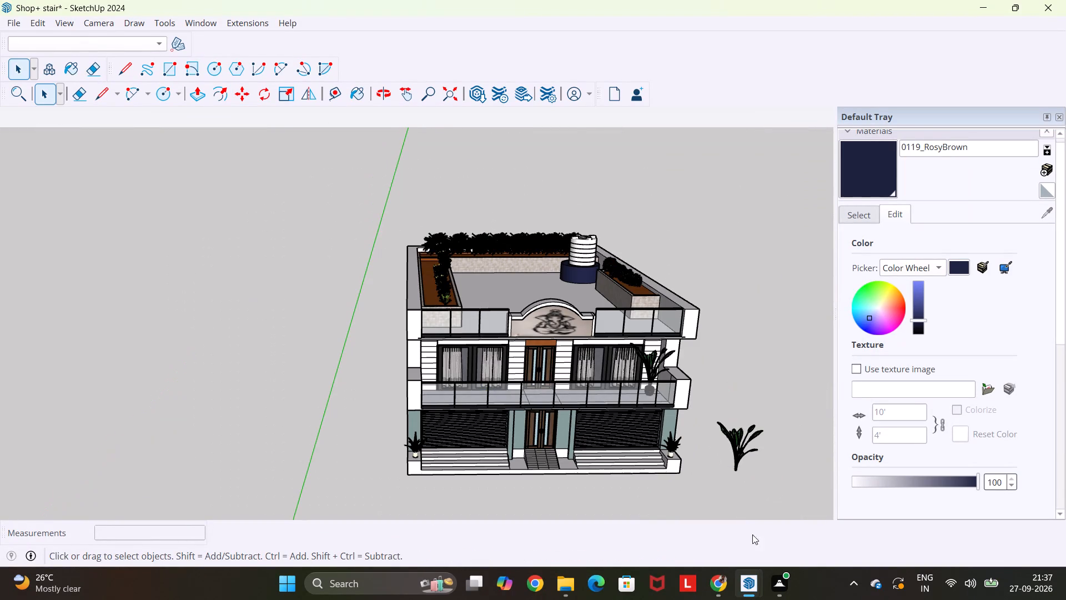
# Copy both yellow stand planters from the planters+west+elm model and return to the Shop+ stair model.
pyautogui.click(758, 585)
pyautogui.click(862, 517)
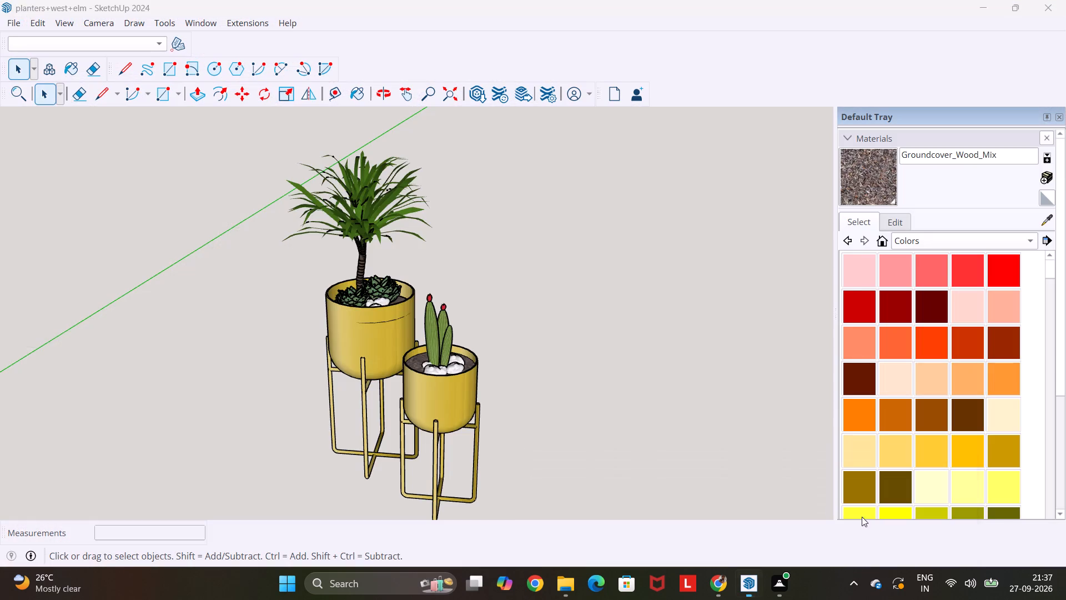
pyautogui.scroll(-6, 670, 383)
pyautogui.moveTo(587, 224); pyautogui.dragTo(392, 461)
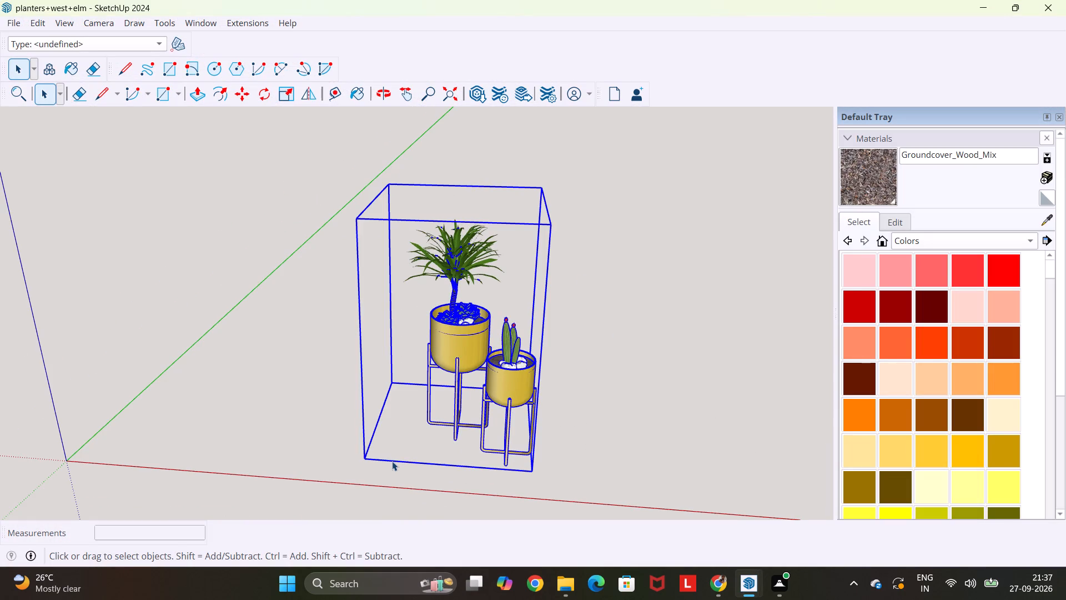
pyautogui.hotkey('ctrl', 'c')
pyautogui.click(741, 582)
pyautogui.click(760, 523)
# Paste the planter pair in the balcony corner at the building's left end, beside the window.
pyautogui.scroll(7, 444, 361)
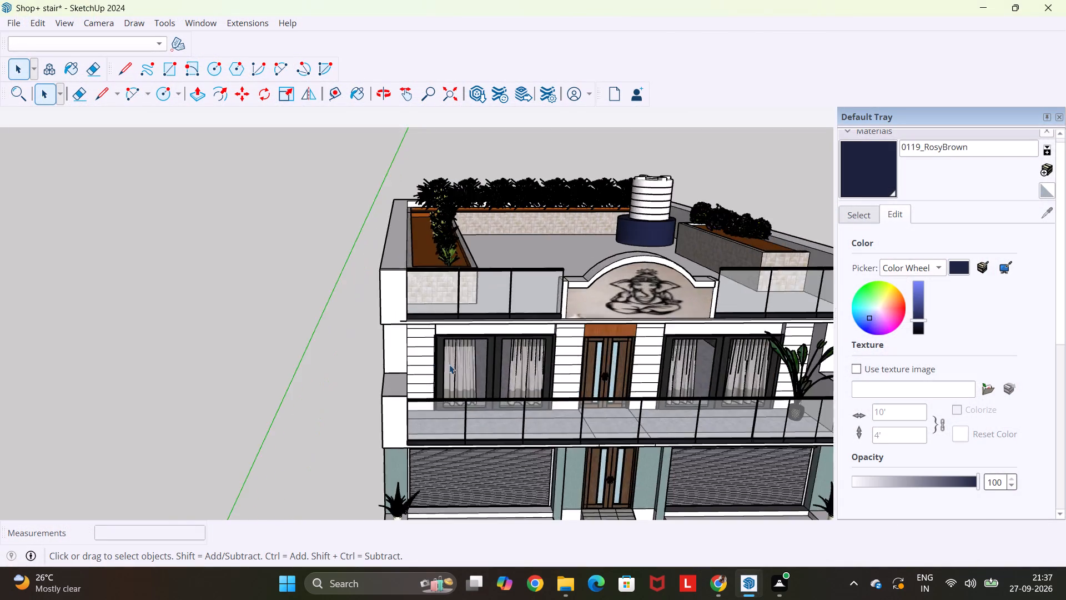
pyautogui.scroll(2, 449, 364)
pyautogui.moveTo(548, 411); pyautogui.dragTo(370, 431, button='middle')
pyautogui.scroll(8, 213, 404)
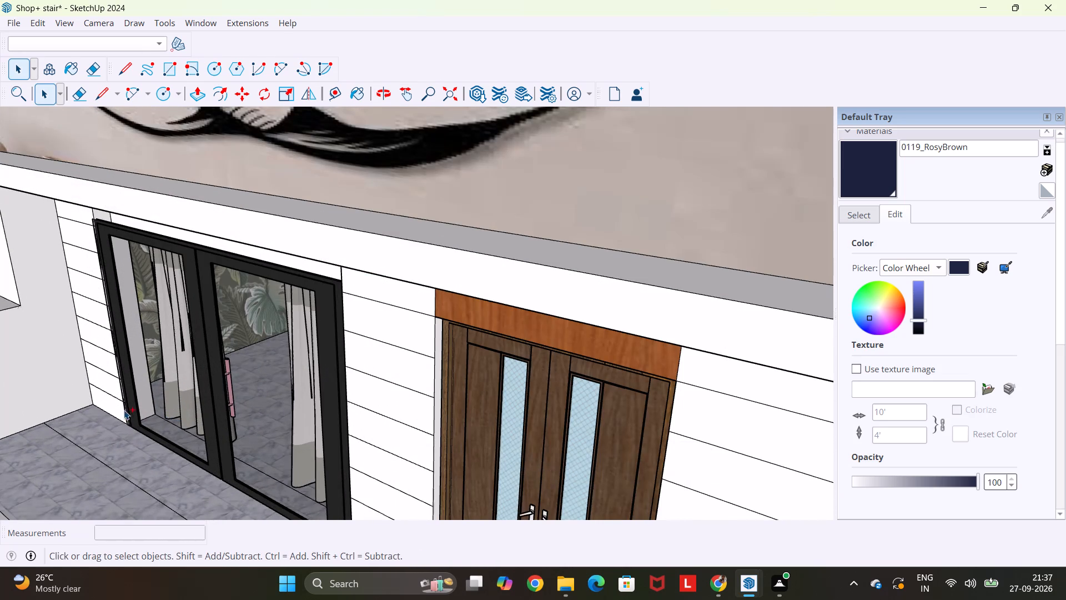
pyautogui.hotkey('ctrl', 'v')
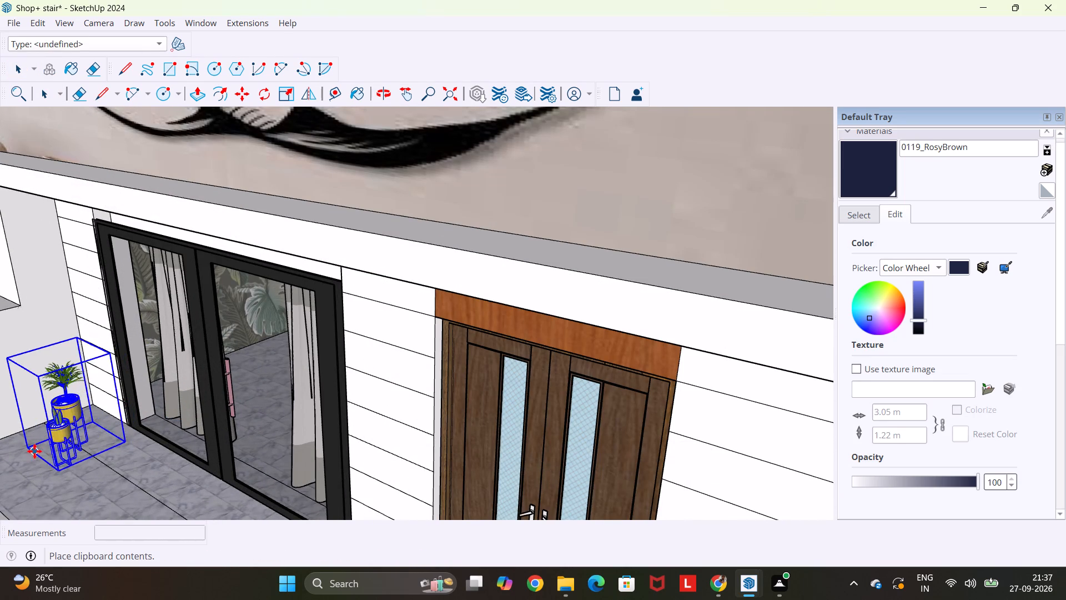
pyautogui.click(38, 432)
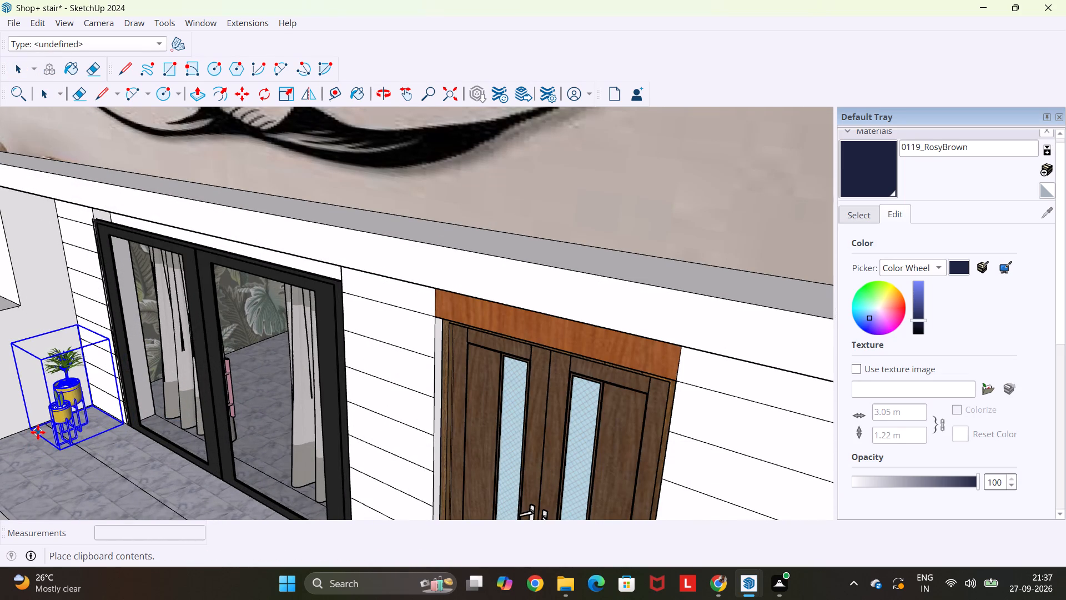
# Paste a second planter pair at the balcony's opposite end, beside the strelizia pot.
pyautogui.scroll(-1, 76, 441)
pyautogui.moveTo(156, 437); pyautogui.dragTo(264, 422, button='middle')
pyautogui.scroll(-13, 264, 422)
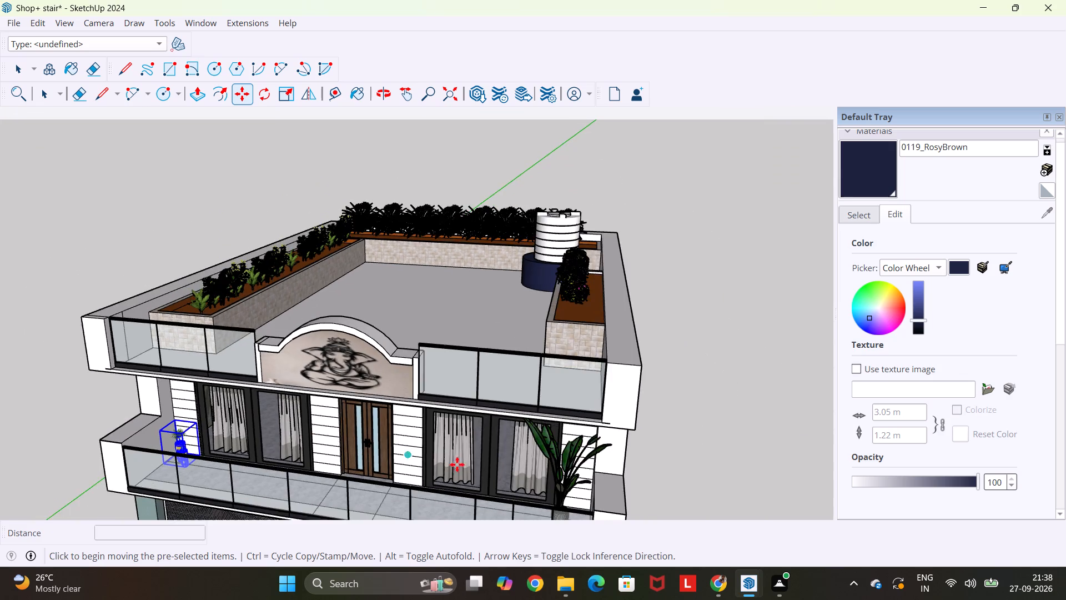
pyautogui.moveTo(495, 475); pyautogui.dragTo(768, 486, button='middle')
pyautogui.scroll(16, 768, 486)
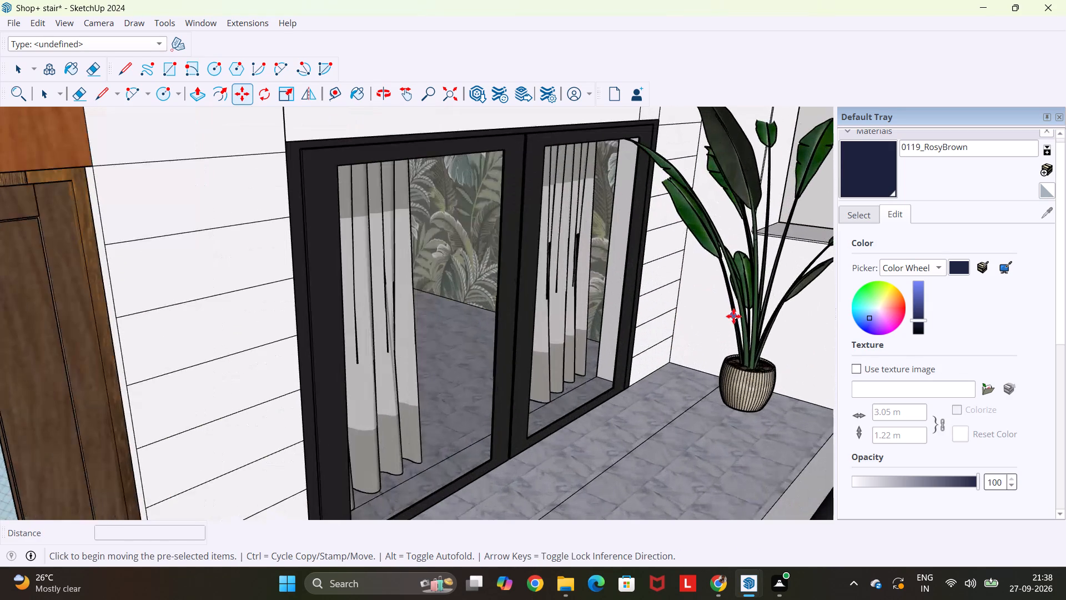
pyautogui.hotkey('ctrl', 'v')
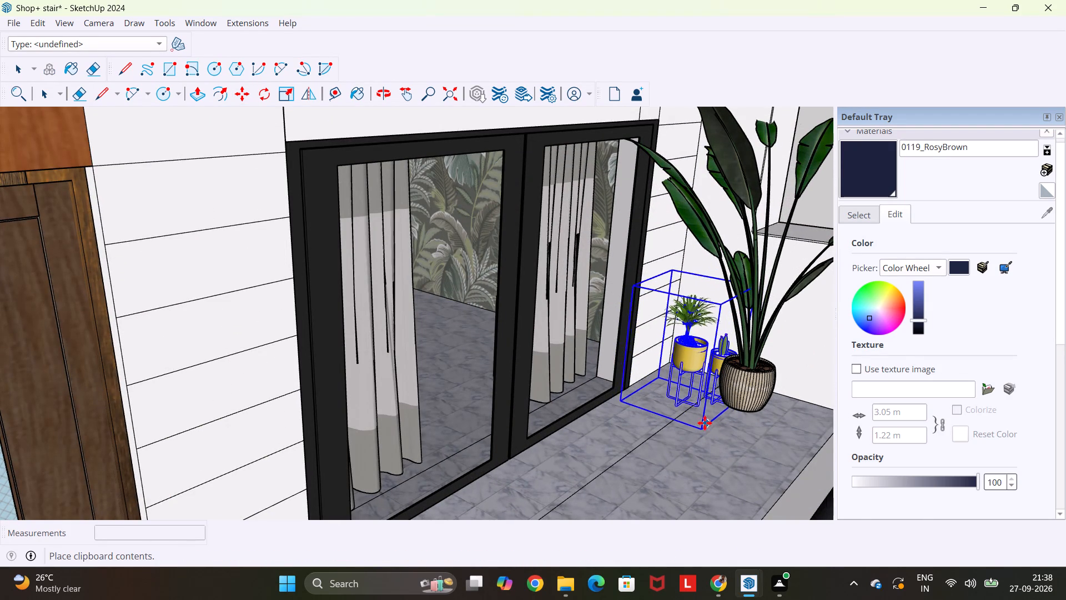
pyautogui.click(700, 421)
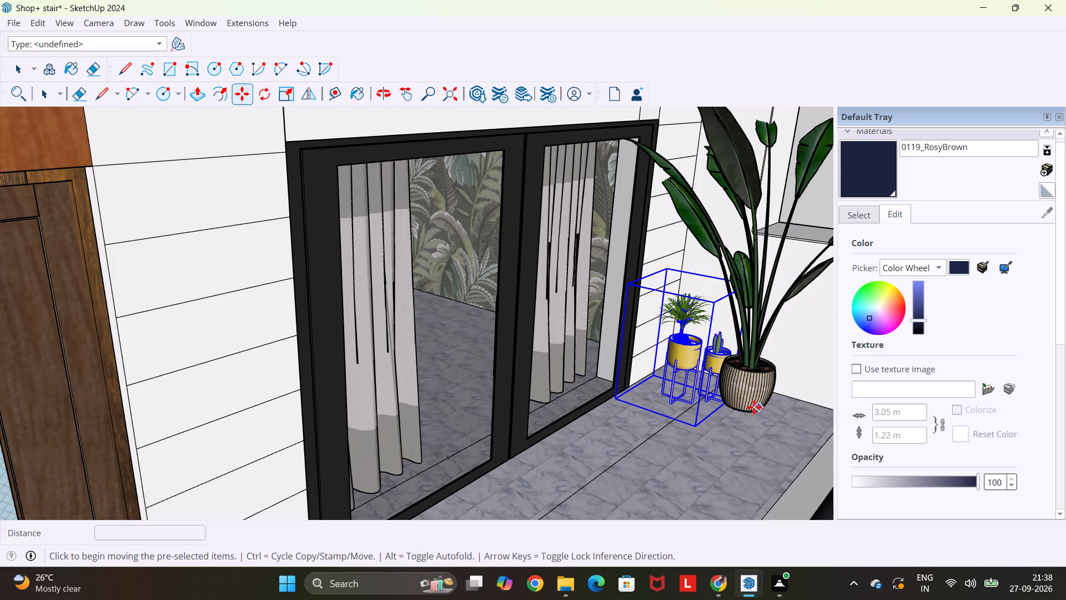
# Delete the strelizia's ribbed pot and its plant from the balcony.
pyautogui.press('space')
pyautogui.click(751, 399)
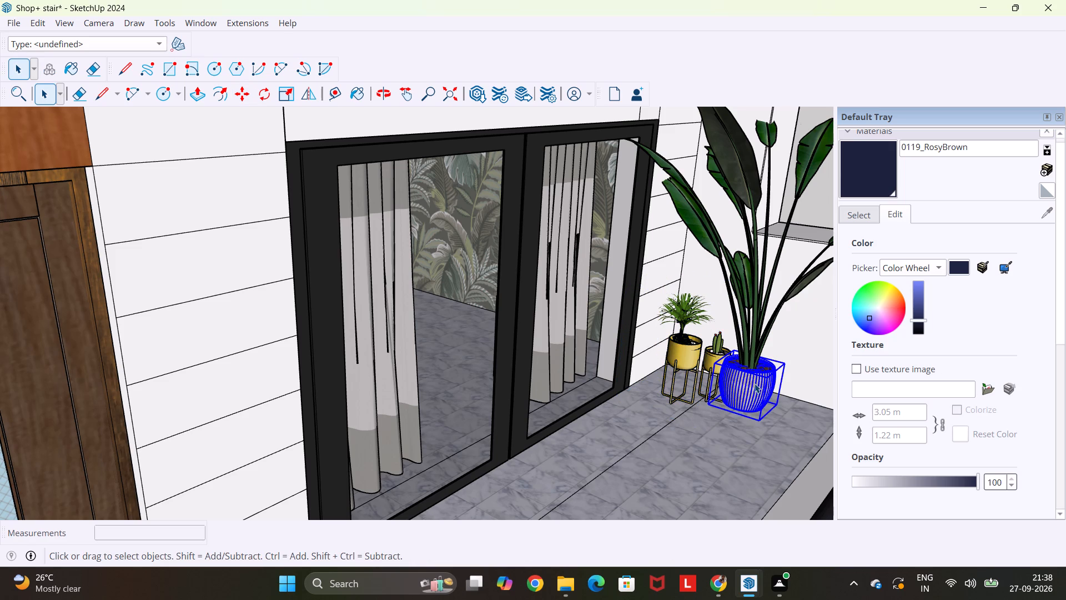
pyautogui.press('Delete')
pyautogui.click(762, 328)
pyautogui.press('Delete')
pyautogui.scroll(-11, 759, 328)
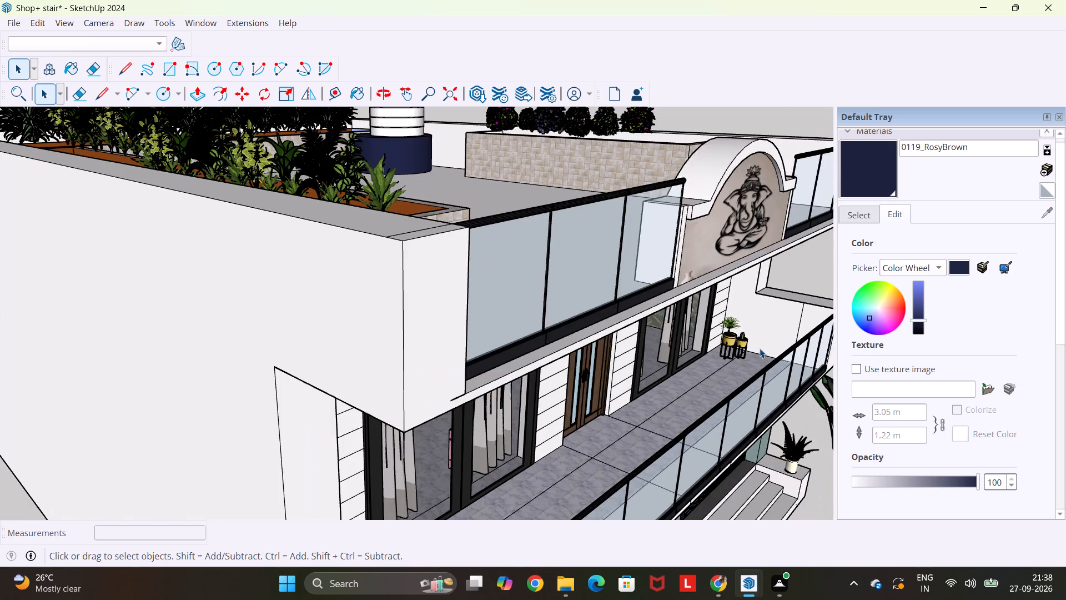
# Paste a third planter pair on the balcony between the entrance door and the right-hand window.
pyautogui.moveTo(760, 354); pyautogui.dragTo(678, 383, button='middle')
pyautogui.scroll(2, 678, 383)
pyautogui.scroll(-5, 631, 411)
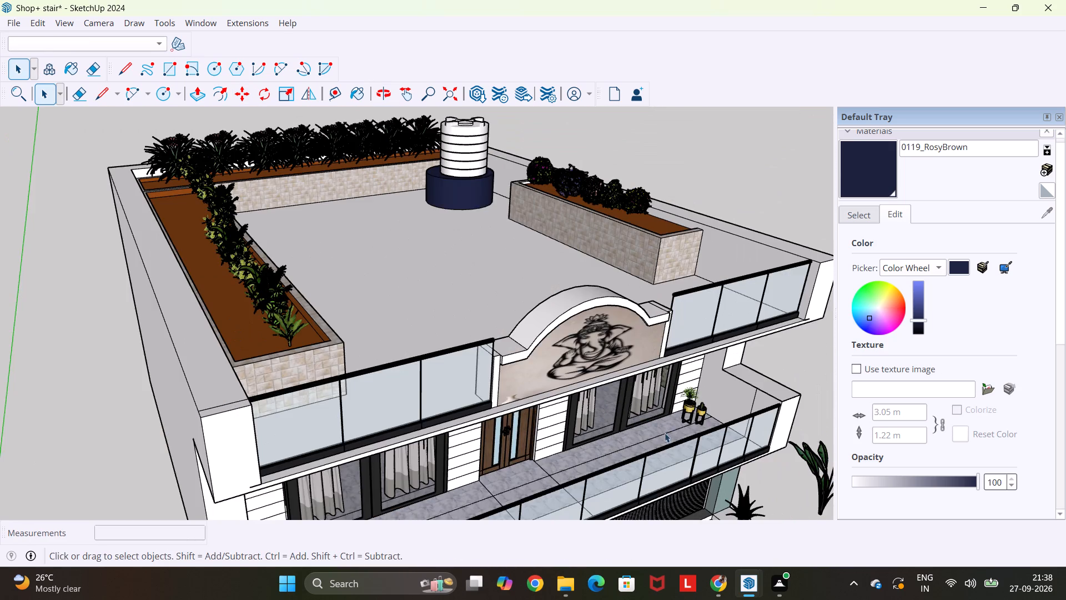
pyautogui.moveTo(664, 438); pyautogui.dragTo(575, 362, button='middle')
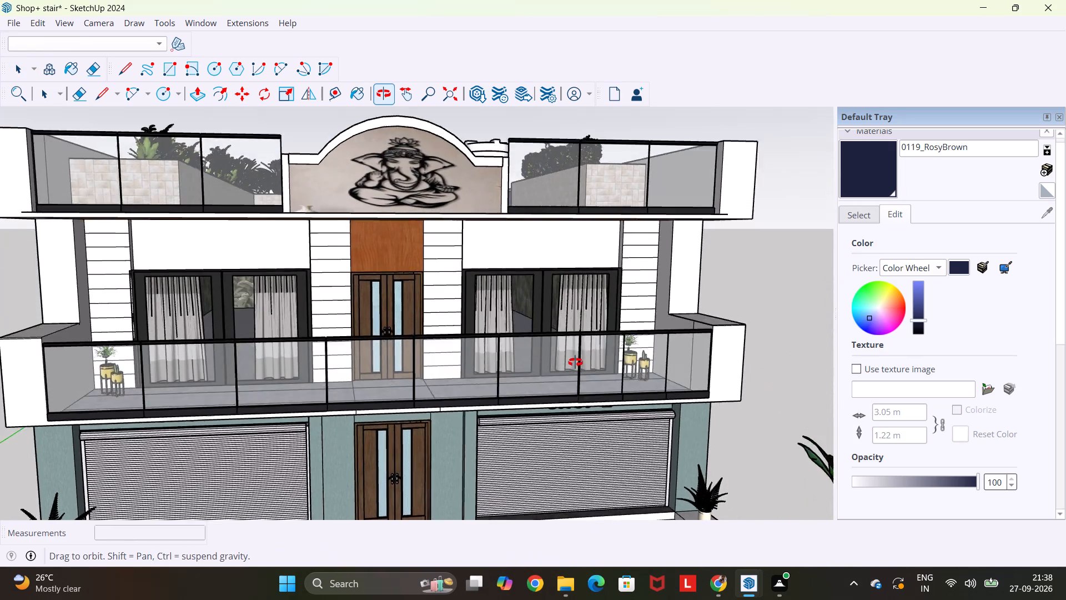
pyautogui.moveTo(575, 362); pyautogui.dragTo(582, 419, button='middle')
pyautogui.scroll(3, 582, 419)
pyautogui.scroll(4, 434, 457)
pyautogui.moveTo(433, 449); pyautogui.dragTo(440, 483, button='middle')
pyautogui.hotkey('ctrl', 'v')
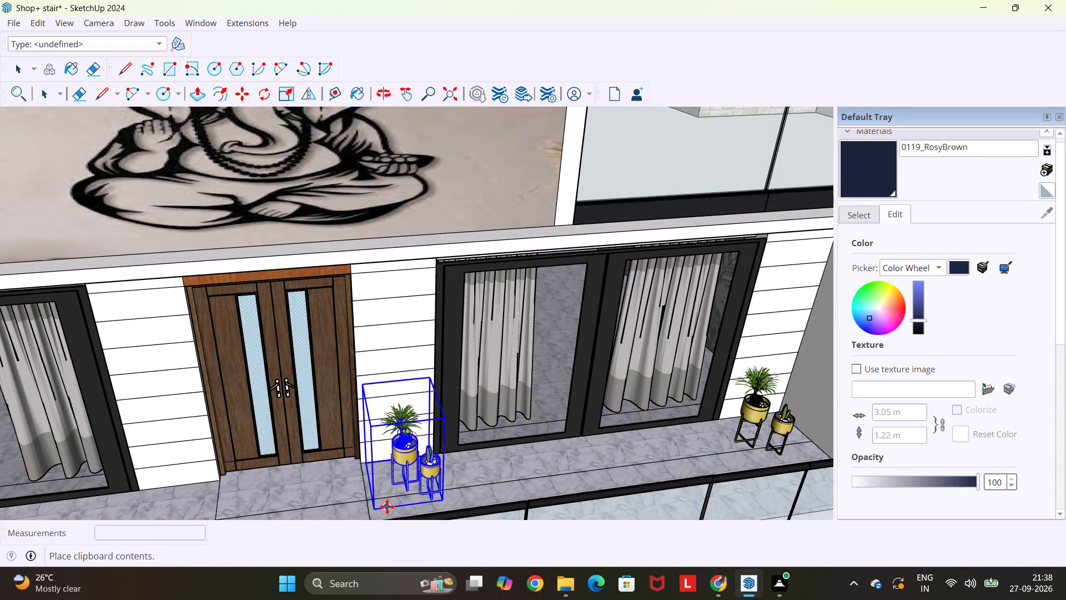
pyautogui.click(387, 507)
# Paste a fourth planter pair on the balcony between the entrance door and the left-hand window.
pyautogui.hotkey('ctrl', 'v')
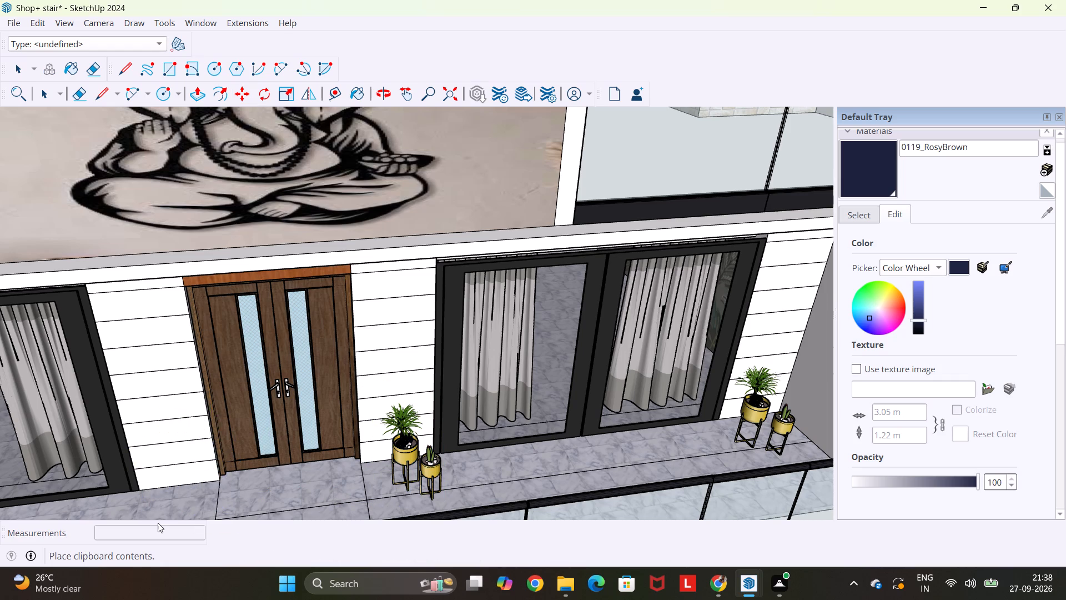
pyautogui.scroll(-2, 161, 518)
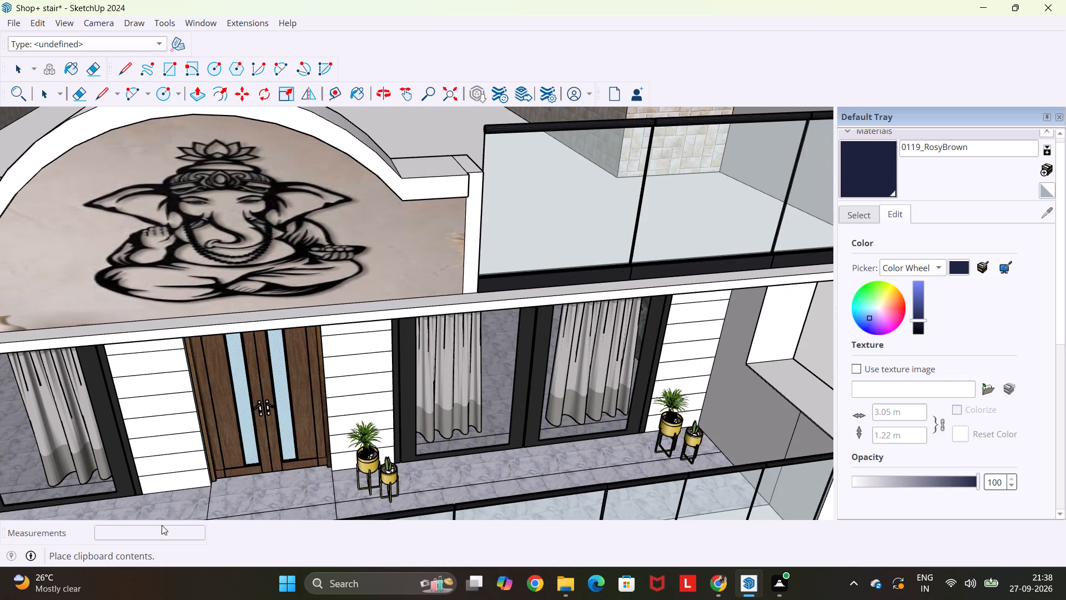
pyautogui.moveTo(284, 504); pyautogui.dragTo(524, 404, button='middle')
pyautogui.scroll(-9, 524, 404)
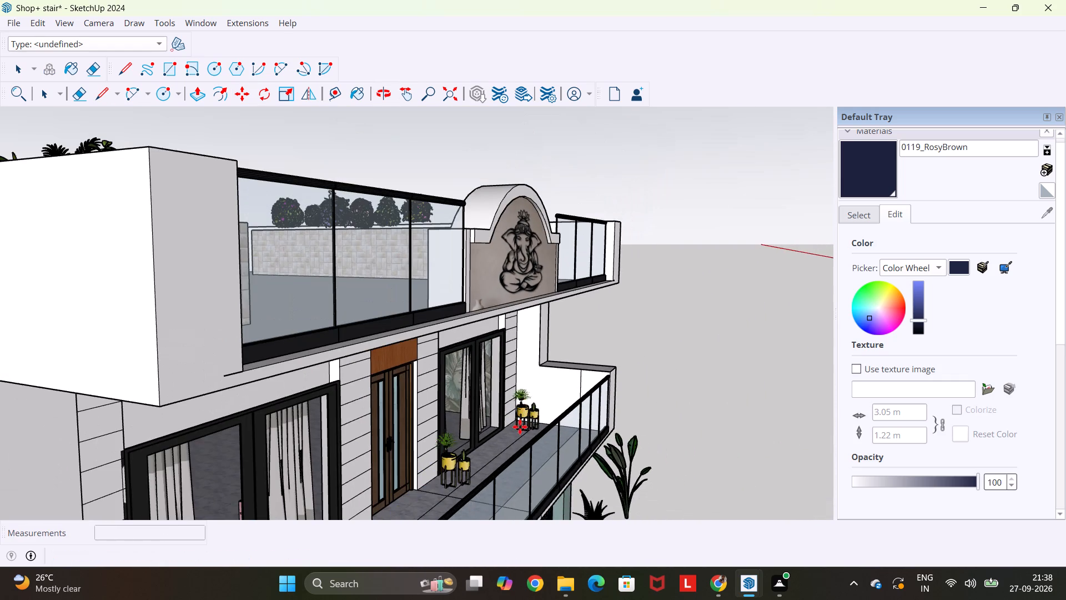
pyautogui.scroll(-2, 520, 427)
pyautogui.scroll(-6, 443, 493)
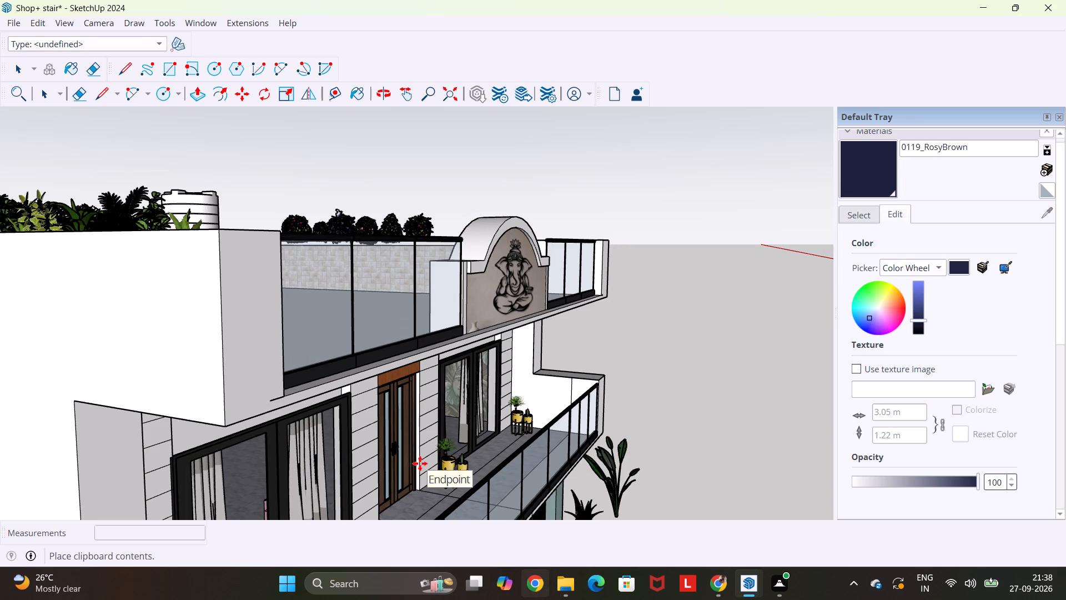
pyautogui.moveTo(420, 511); pyautogui.dragTo(507, 502, button='middle')
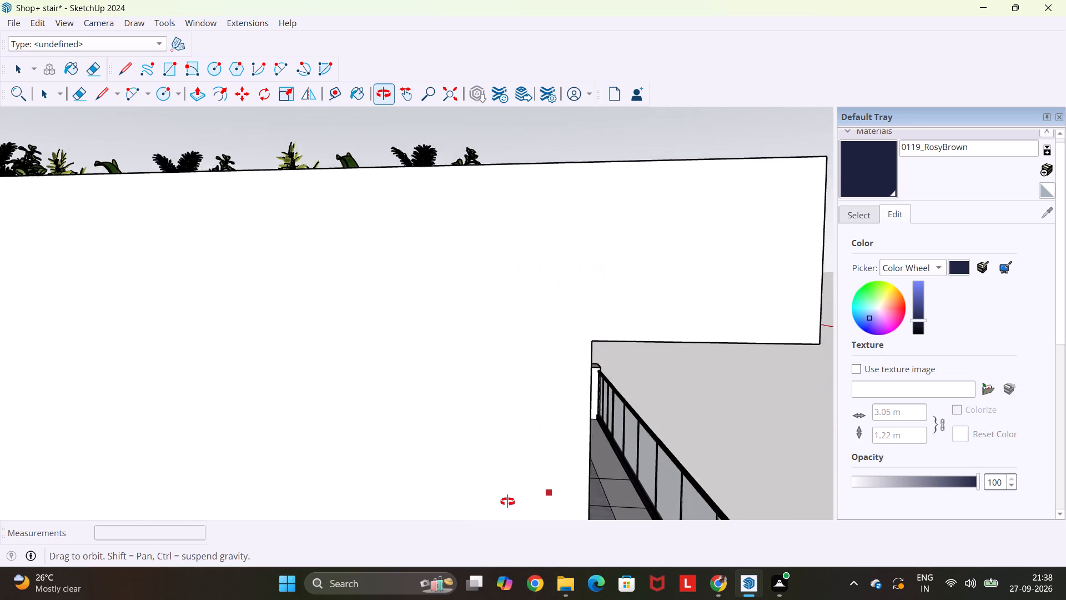
pyautogui.moveTo(507, 502); pyautogui.dragTo(456, 502, button='middle')
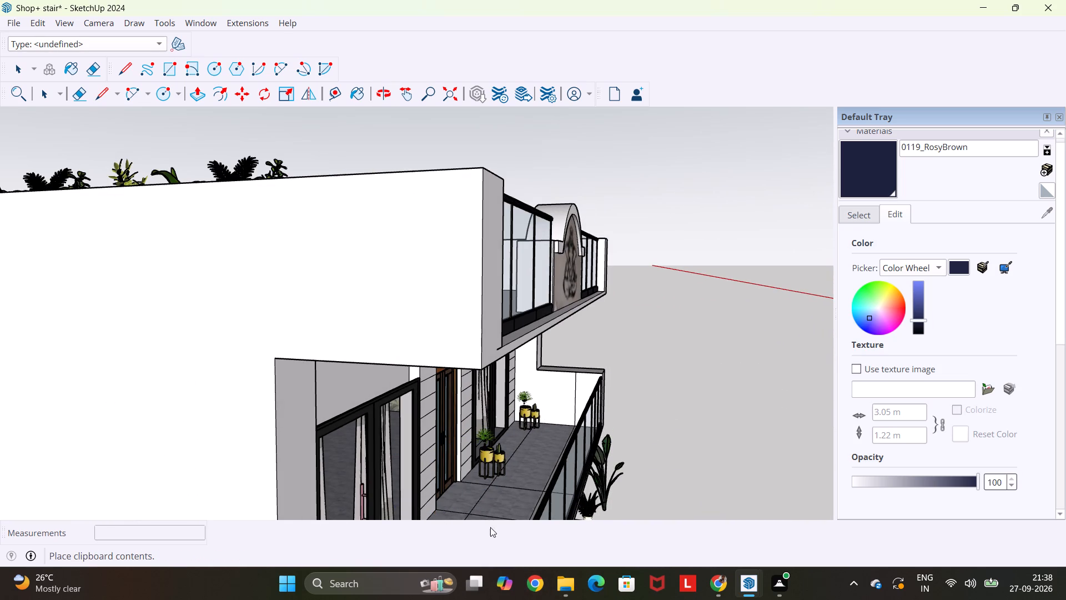
pyautogui.click(482, 516)
# Move the fourth planter pair about 1' 8 5/8" along the red axis, away from the front of the entrance door.
pyautogui.scroll(-1, 572, 455)
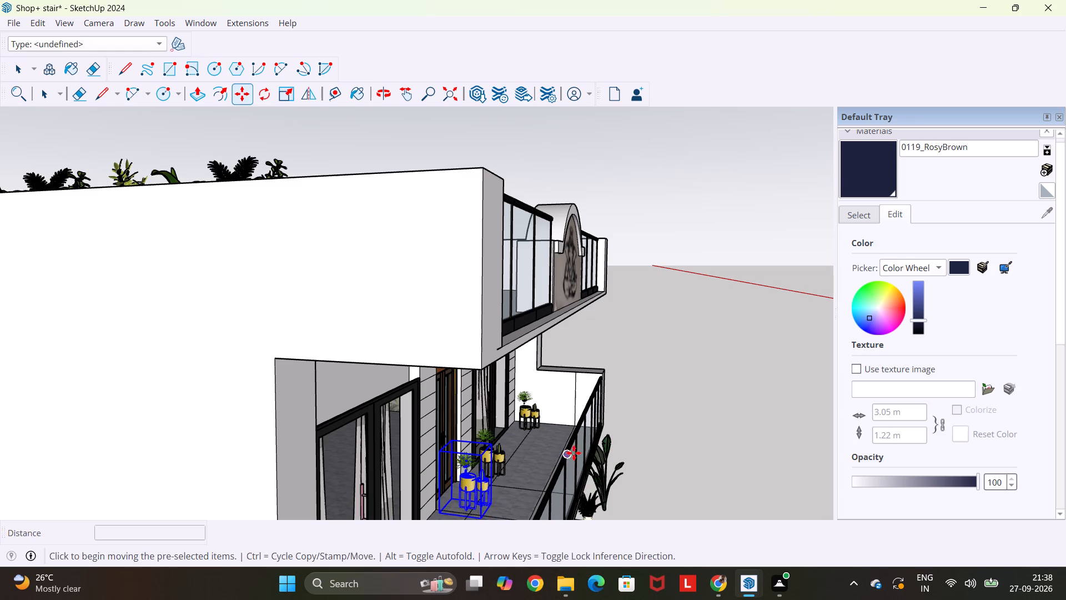
pyautogui.moveTo(574, 453); pyautogui.dragTo(219, 456, button='middle')
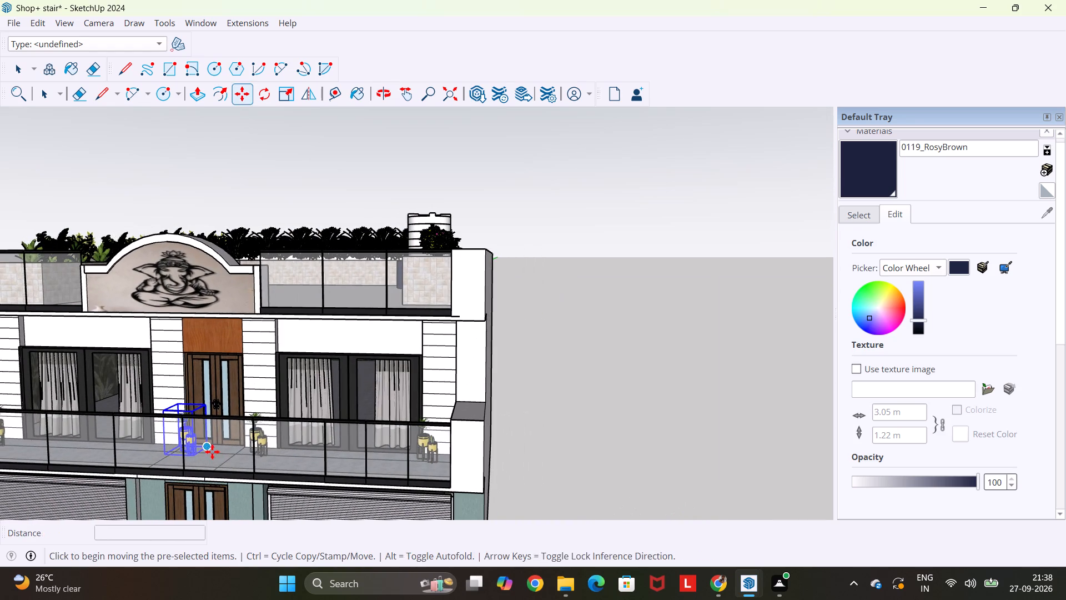
pyautogui.press('m')
pyautogui.scroll(9, 166, 438)
pyautogui.moveTo(234, 390); pyautogui.dragTo(221, 491, button='middle')
pyautogui.scroll(5, 222, 490)
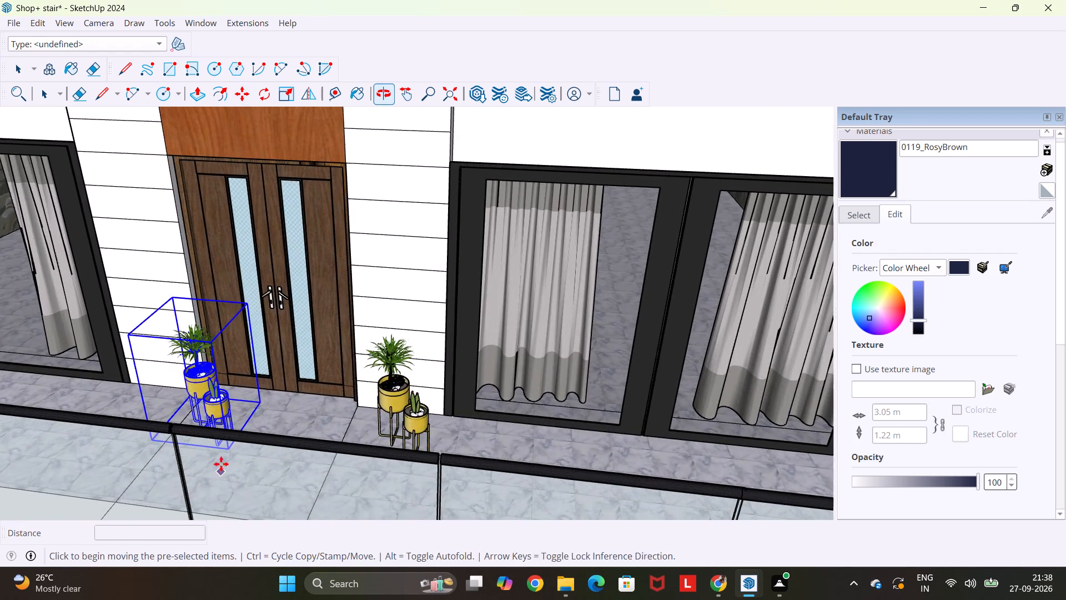
pyautogui.scroll(7, 225, 411)
pyautogui.click(225, 402)
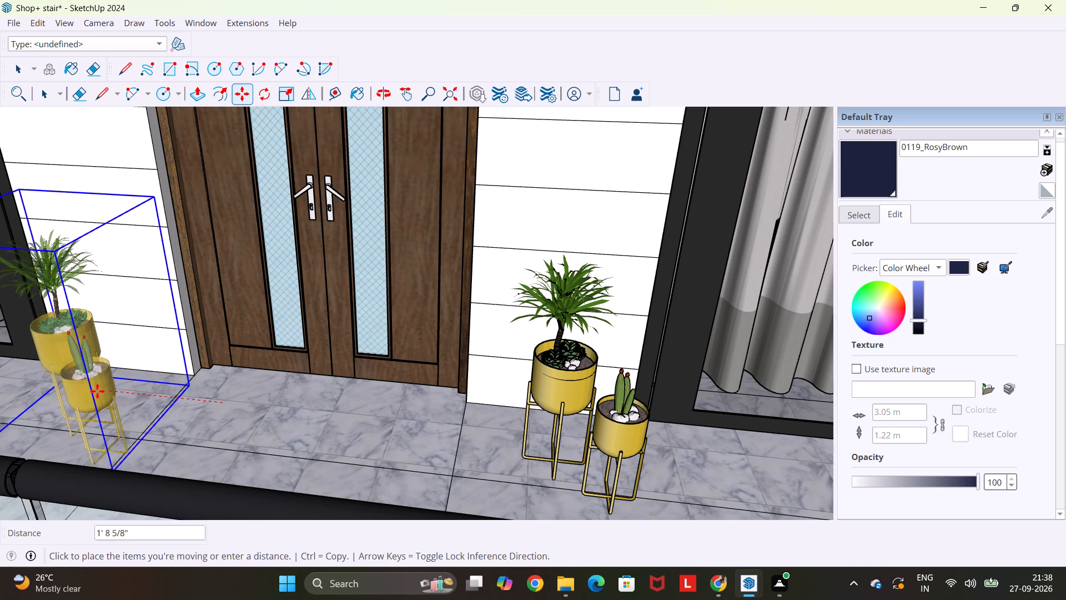
pyautogui.click(97, 392)
pyautogui.press('Escape')
pyautogui.press('space')
# Delete the loose strelizia plant standing on the ground beside the building.
pyautogui.scroll(-5, 97, 392)
pyautogui.moveTo(98, 403); pyautogui.dragTo(194, 349, button='middle')
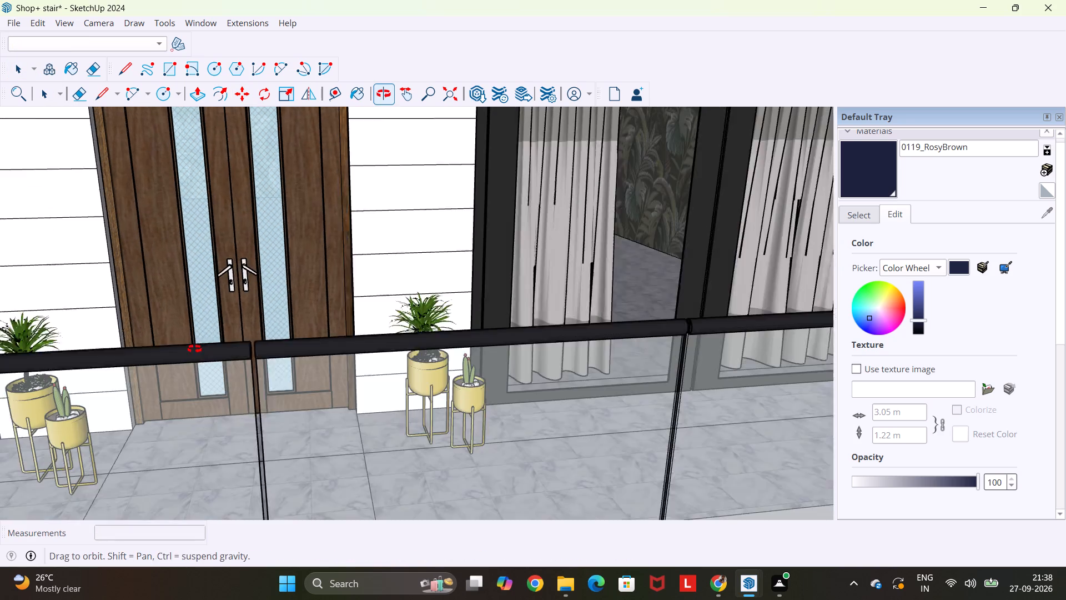
pyautogui.moveTo(194, 349); pyautogui.dragTo(197, 345, button='middle')
pyautogui.scroll(-20, 197, 345)
pyautogui.scroll(-5, 197, 345)
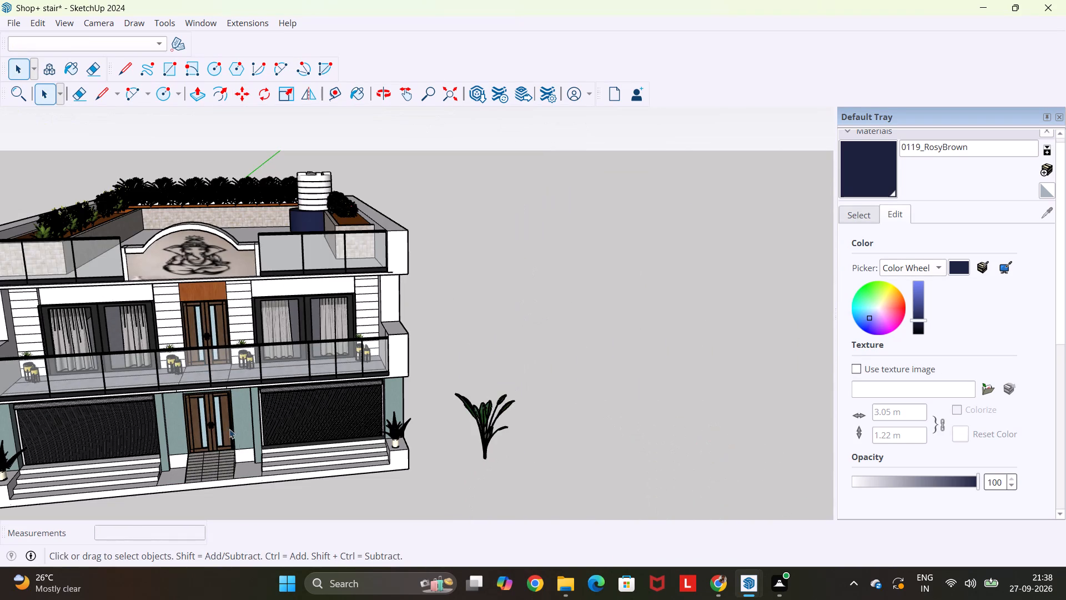
pyautogui.moveTo(283, 493); pyautogui.dragTo(273, 451, button='middle')
pyautogui.press('Escape')
pyautogui.scroll(1, 273, 451)
pyautogui.press('space')
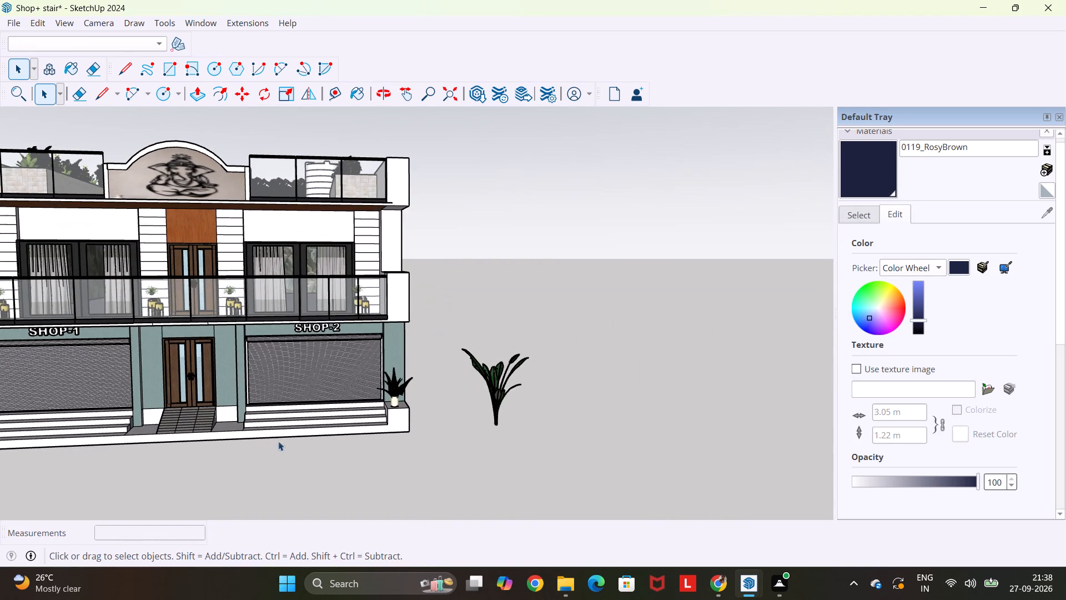
pyautogui.moveTo(550, 320); pyautogui.dragTo(482, 468)
pyautogui.press('Delete')
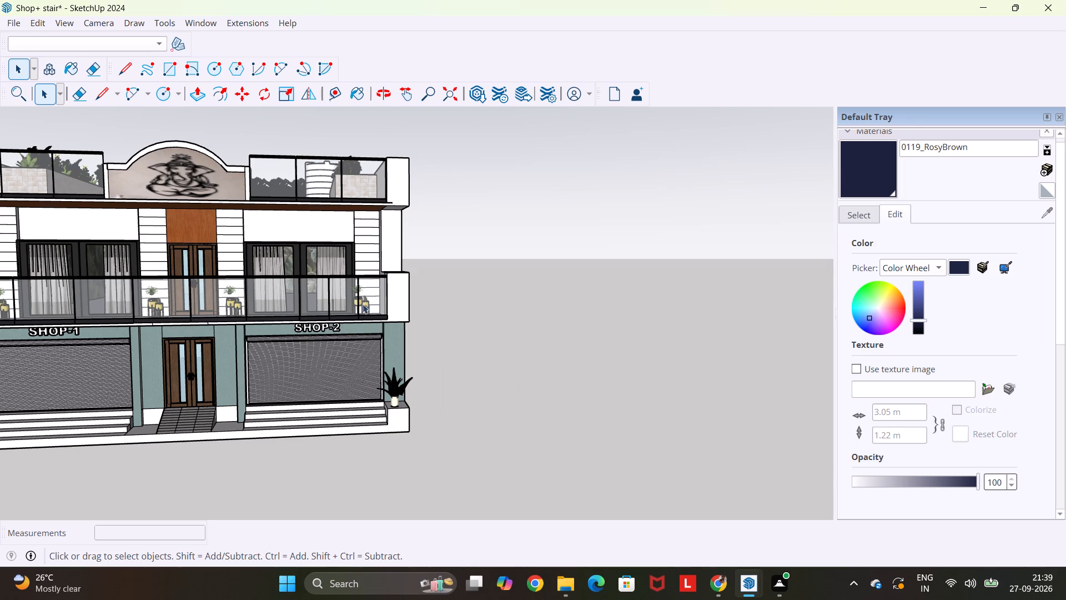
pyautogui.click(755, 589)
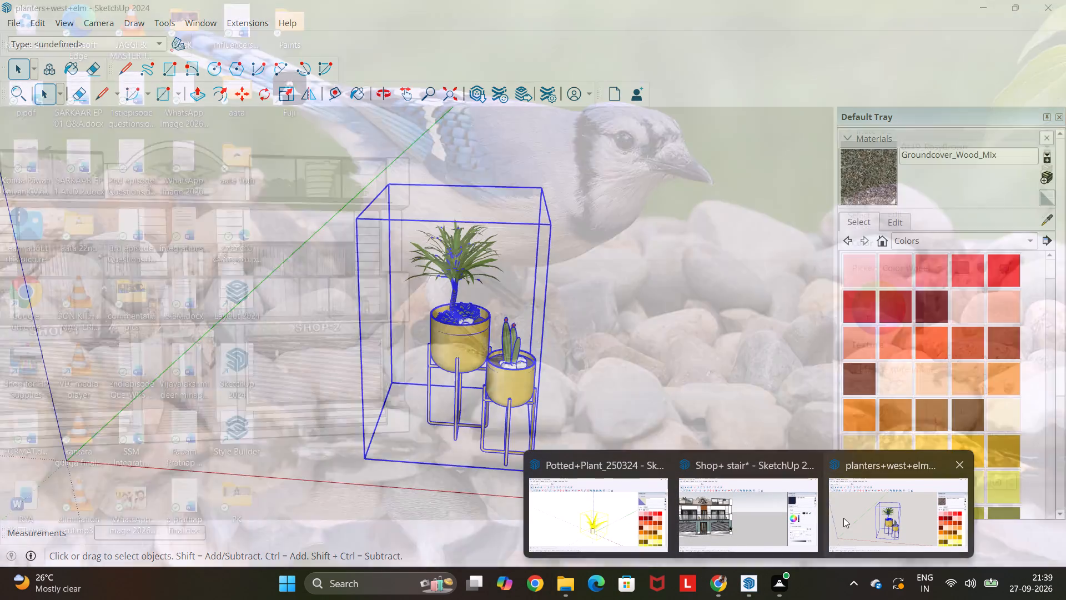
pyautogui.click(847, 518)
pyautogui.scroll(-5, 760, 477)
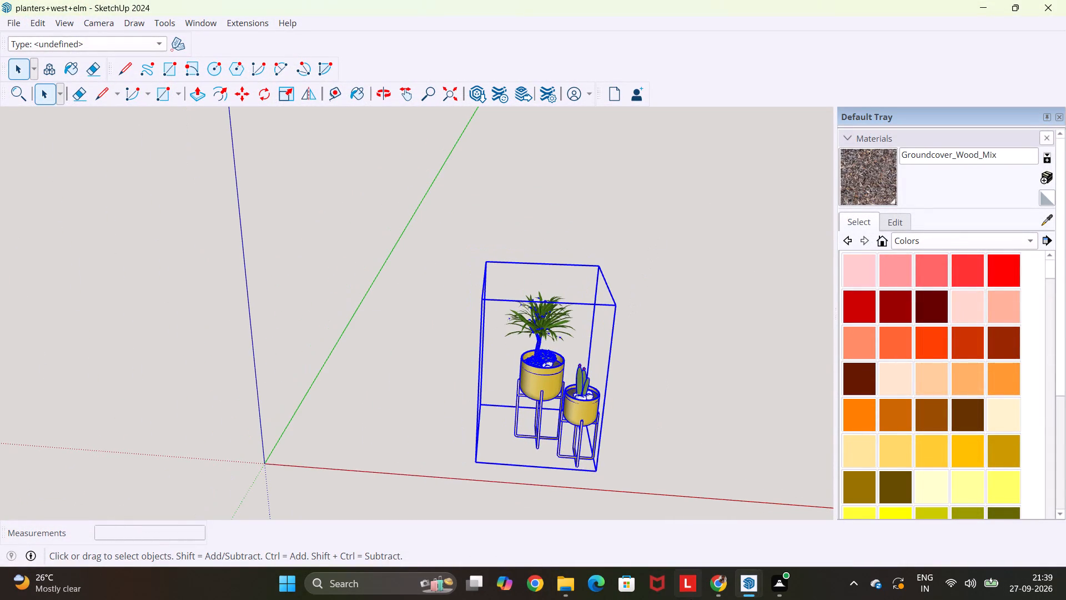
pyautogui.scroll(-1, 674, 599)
# Switch to the 3D Warehouse potted plant results and download the geolocated Plant model and the Planta model.
pyautogui.click(715, 579)
pyautogui.scroll(-2, 669, 501)
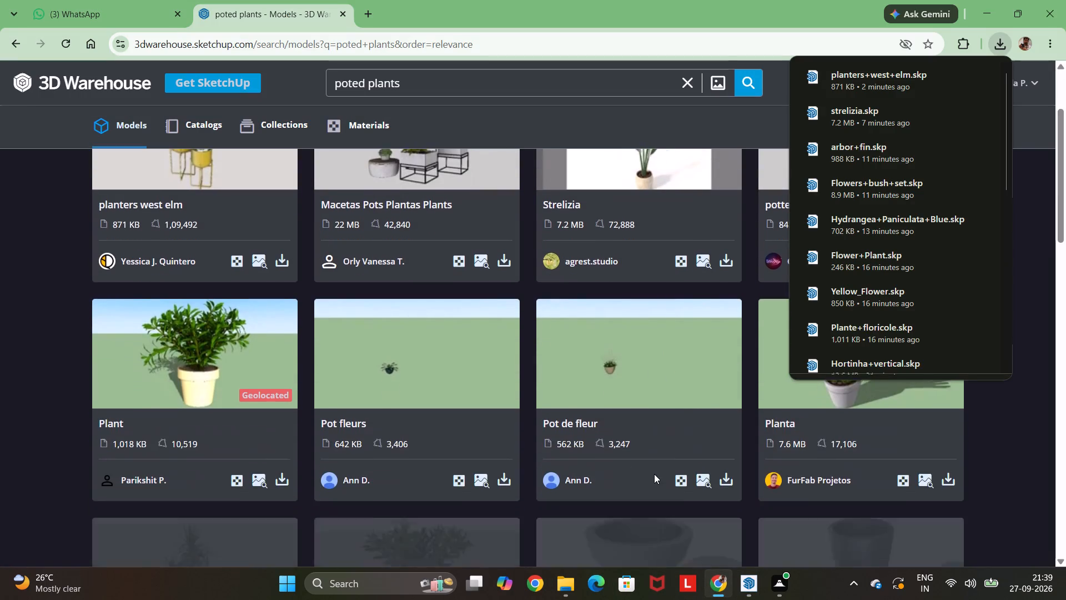
pyautogui.scroll(-2, 654, 474)
pyautogui.click(277, 328)
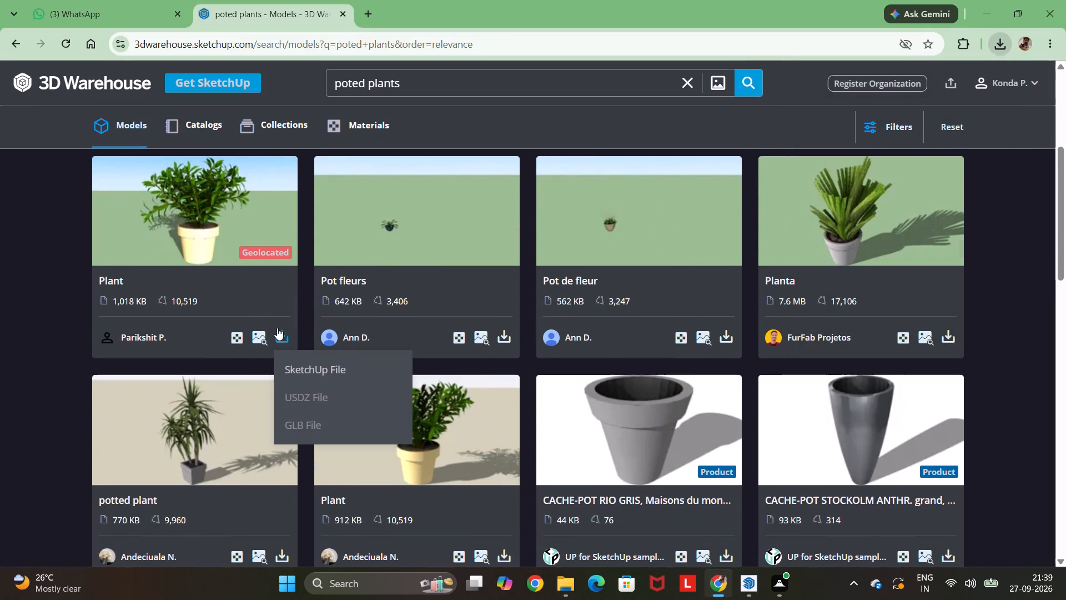
pyautogui.click(299, 359)
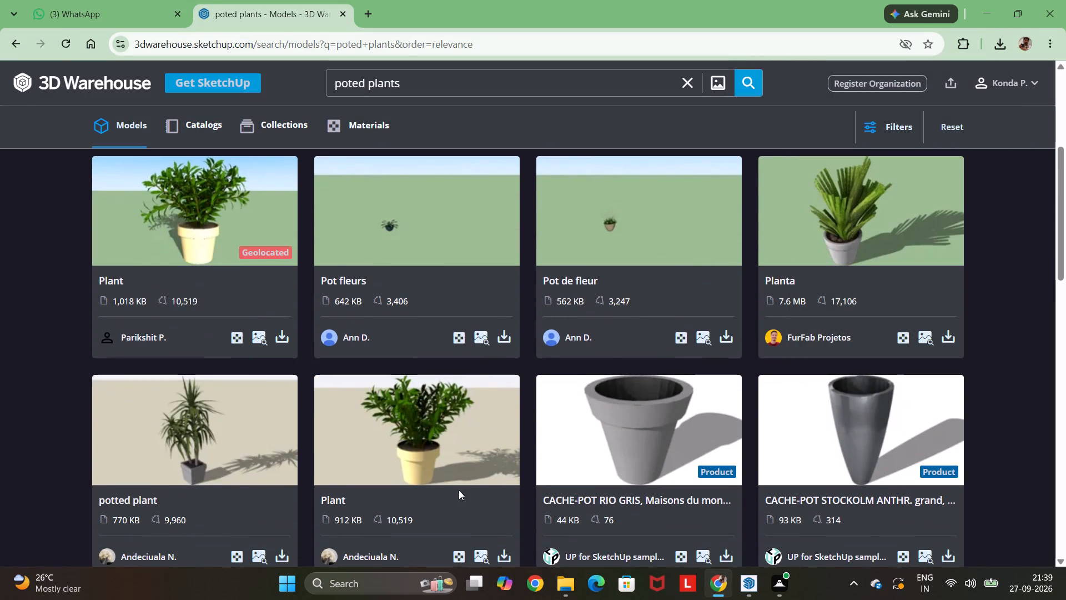
pyautogui.click(953, 335)
pyautogui.click(912, 363)
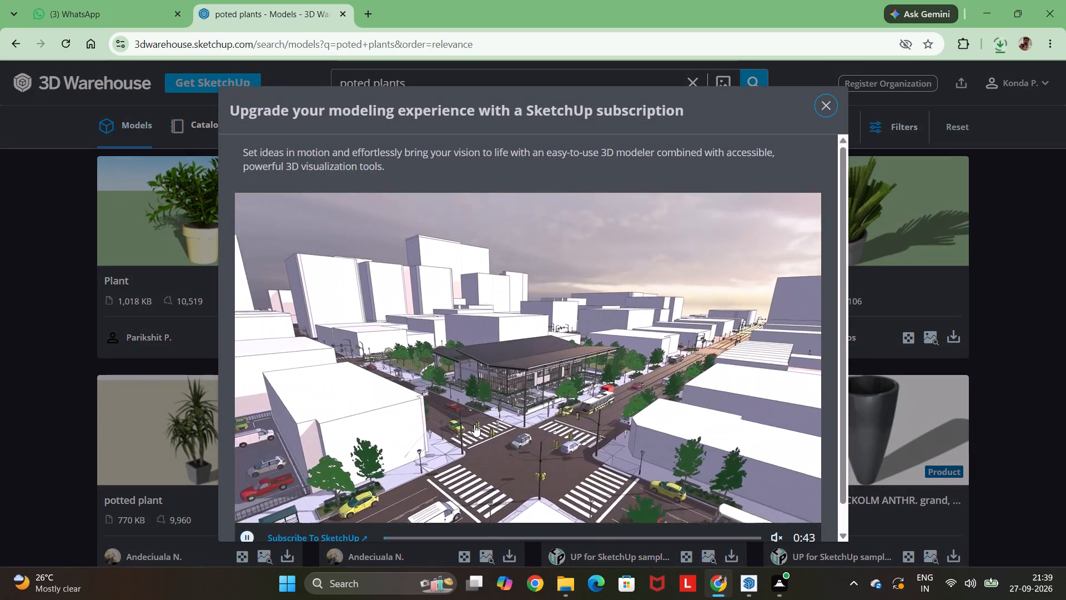
pyautogui.scroll(-6, 600, 476)
# Open the downloaded bushy potted plant file Untitled (8).skp from the Downloads folder.
pyautogui.click(554, 582)
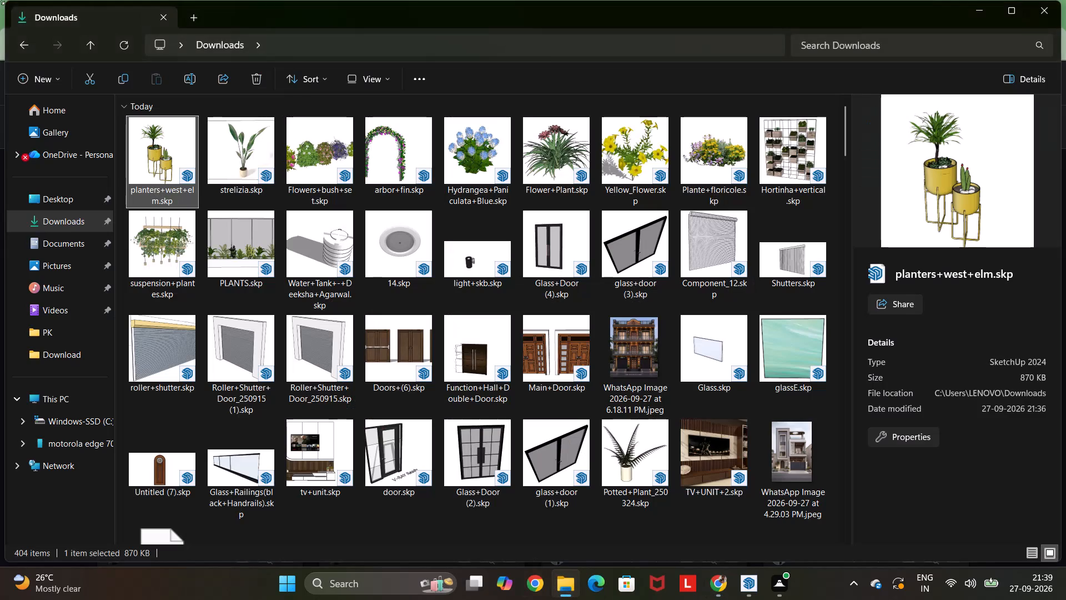
pyautogui.click(123, 45)
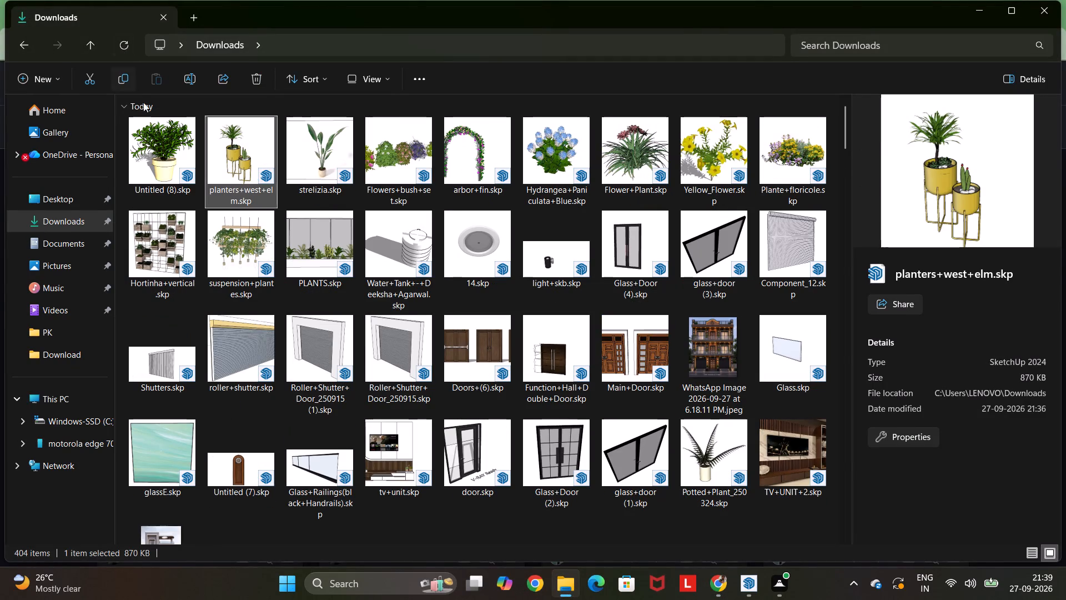
pyautogui.click(170, 149)
pyautogui.rightClick(169, 149)
pyautogui.click(197, 182)
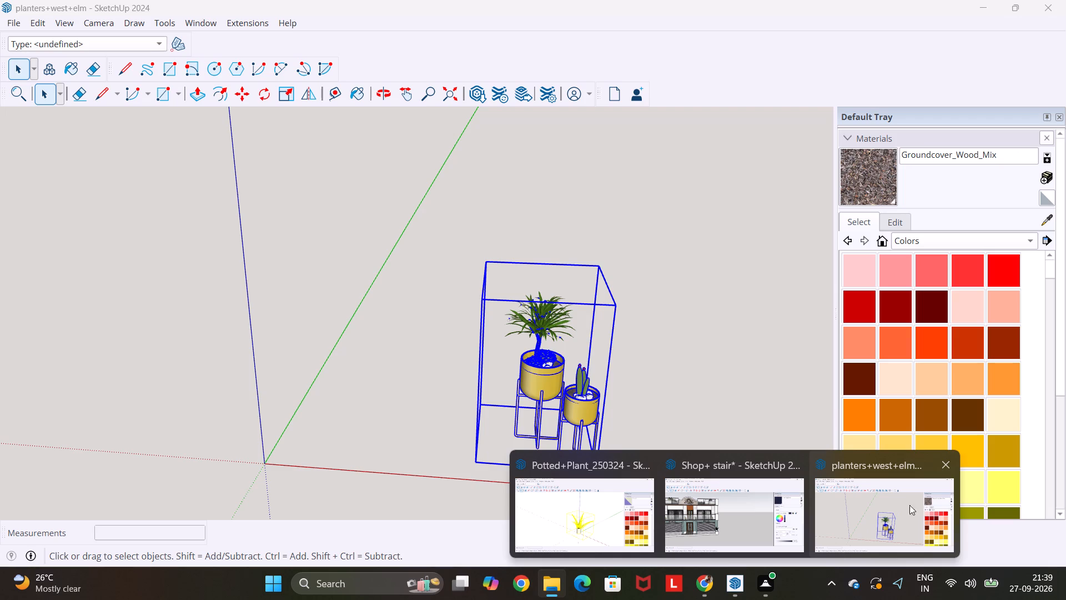
# Close the planters+west+elm and Potted+Plant_250324 models and return to the Shop+ stair model.
pyautogui.click(947, 472)
pyautogui.click(726, 455)
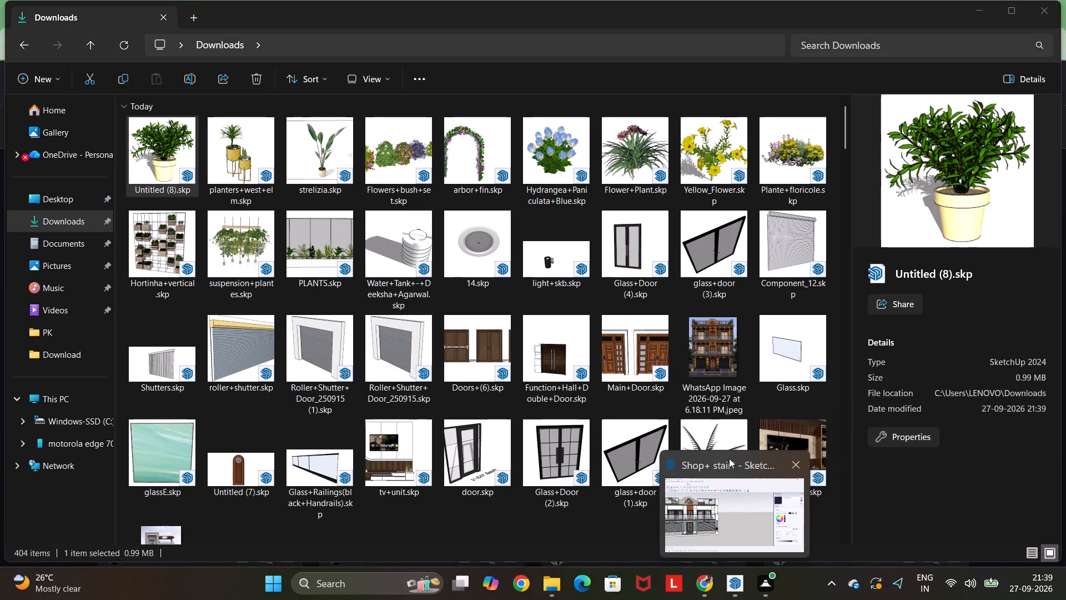
pyautogui.click(719, 518)
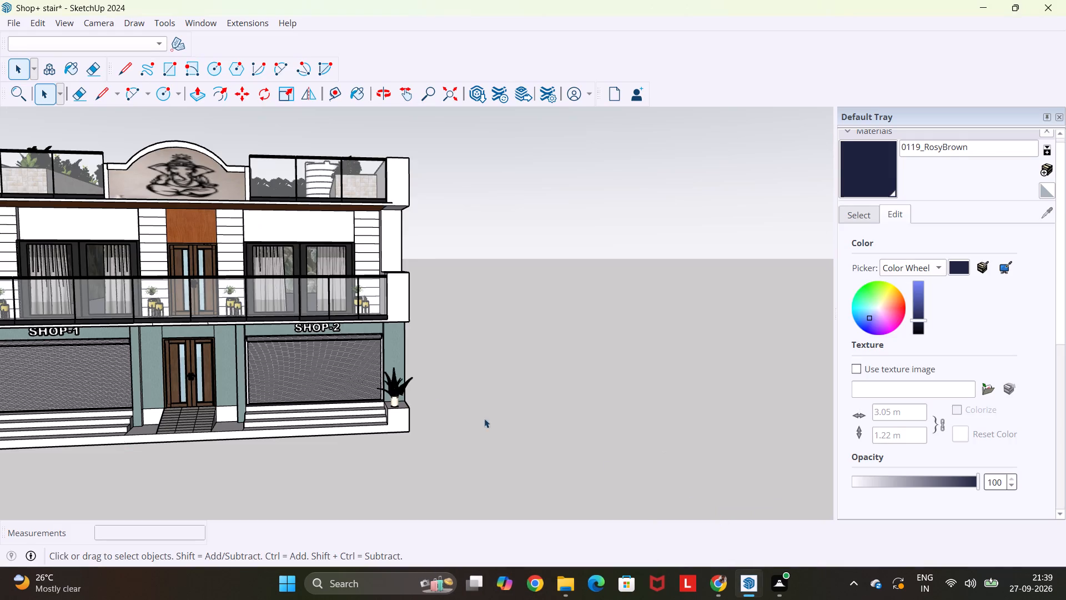
# Examine the ground-floor shop fronts, the entrance ramp and the step blocks from the front.
pyautogui.scroll(-11, 421, 393)
pyautogui.moveTo(408, 427); pyautogui.dragTo(345, 407, button='middle')
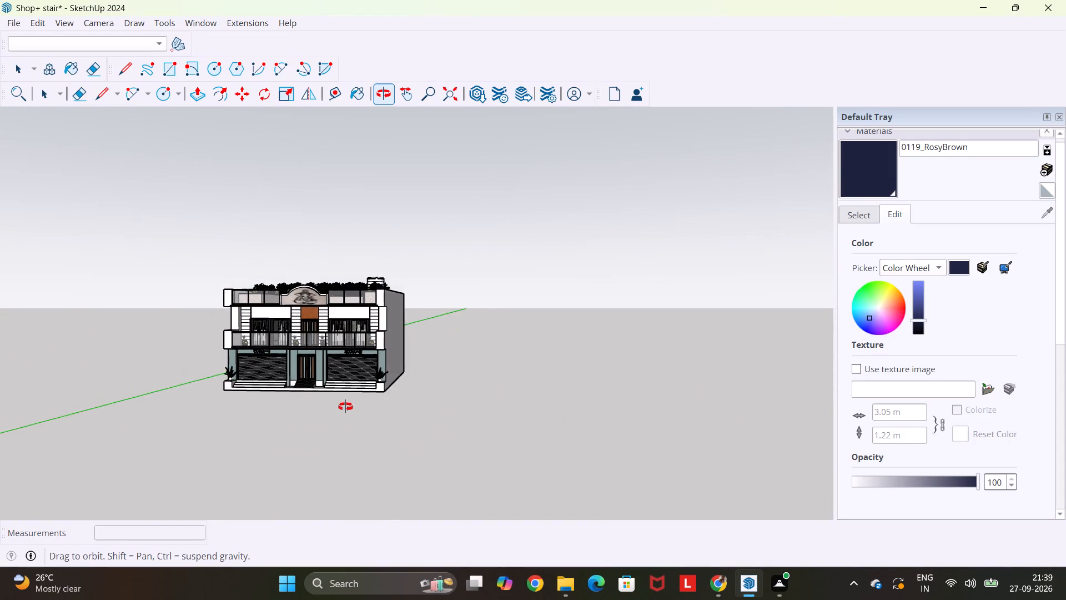
pyautogui.moveTo(345, 407); pyautogui.dragTo(346, 407, button='middle')
pyautogui.scroll(7, 346, 407)
pyautogui.scroll(9, 283, 379)
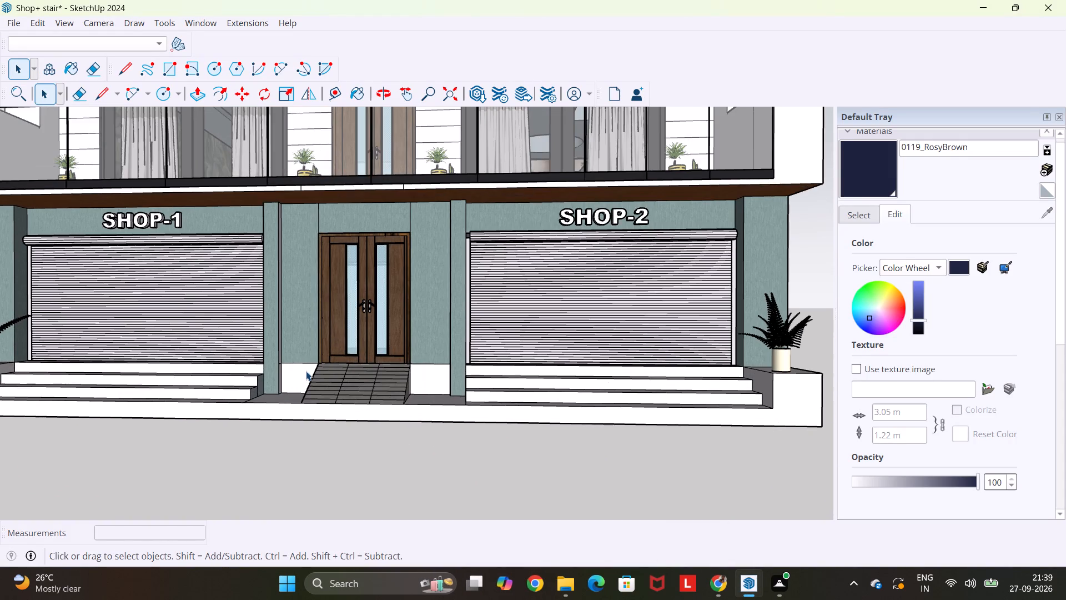
pyautogui.scroll(-1, 306, 371)
pyautogui.keyDown('shift'); pyautogui.moveTo(305, 372); pyautogui.dragTo(376, 367, button='middle'); pyautogui.keyUp('shift')
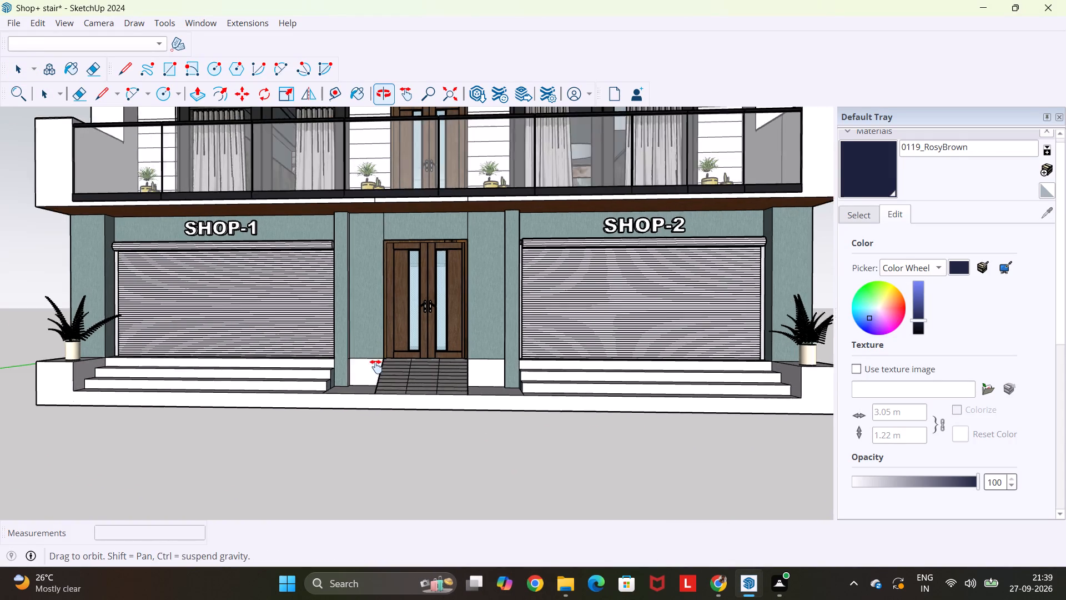
pyautogui.keyDown('shift'); pyautogui.moveTo(376, 367); pyautogui.dragTo(361, 353, button='middle'); pyautogui.keyUp('shift')
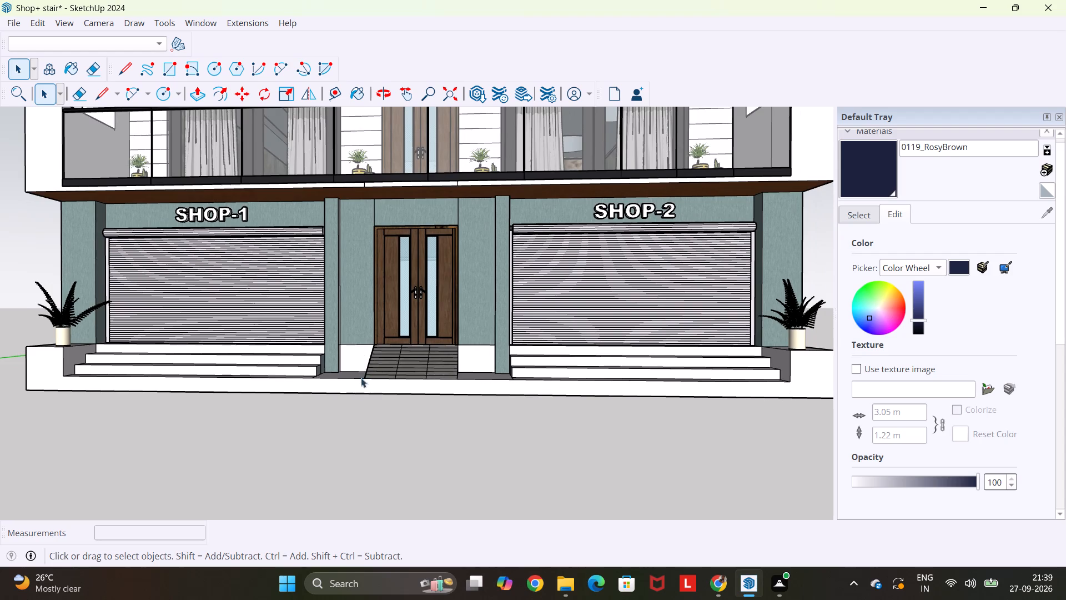
pyautogui.scroll(1, 363, 387)
pyautogui.moveTo(366, 393); pyautogui.dragTo(364, 386, button='middle')
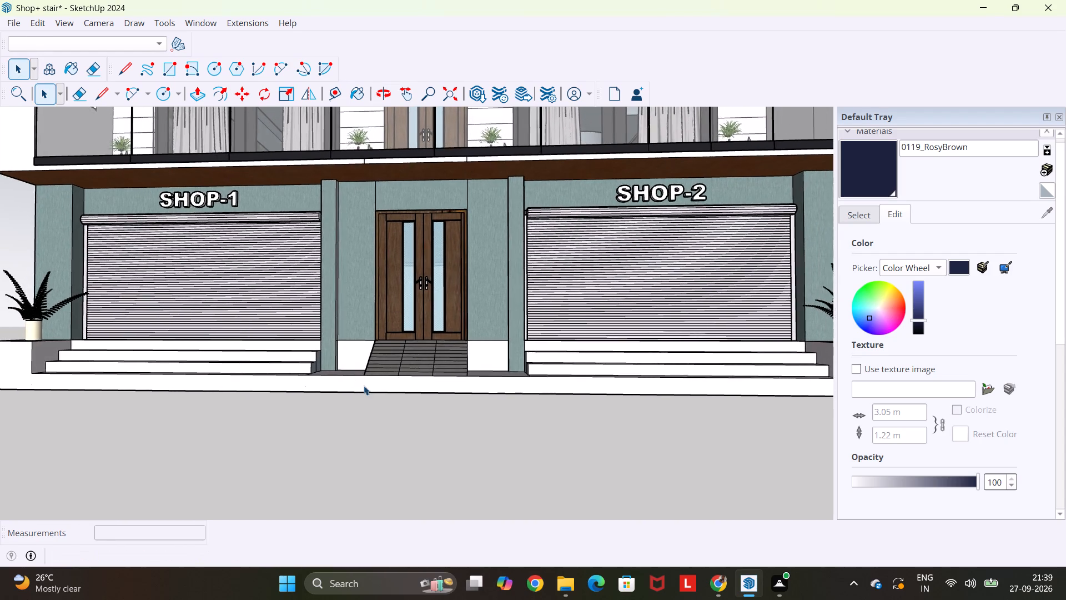
pyautogui.scroll(-2, 364, 386)
pyautogui.keyDown('shift'); pyautogui.moveTo(386, 377); pyautogui.dragTo(386, 369, button='middle'); pyautogui.keyUp('shift')
pyautogui.keyDown('shift'); pyautogui.scroll(2, 386, 369); pyautogui.keyUp('shift')
pyautogui.moveTo(440, 373); pyautogui.dragTo(418, 369, button='middle')
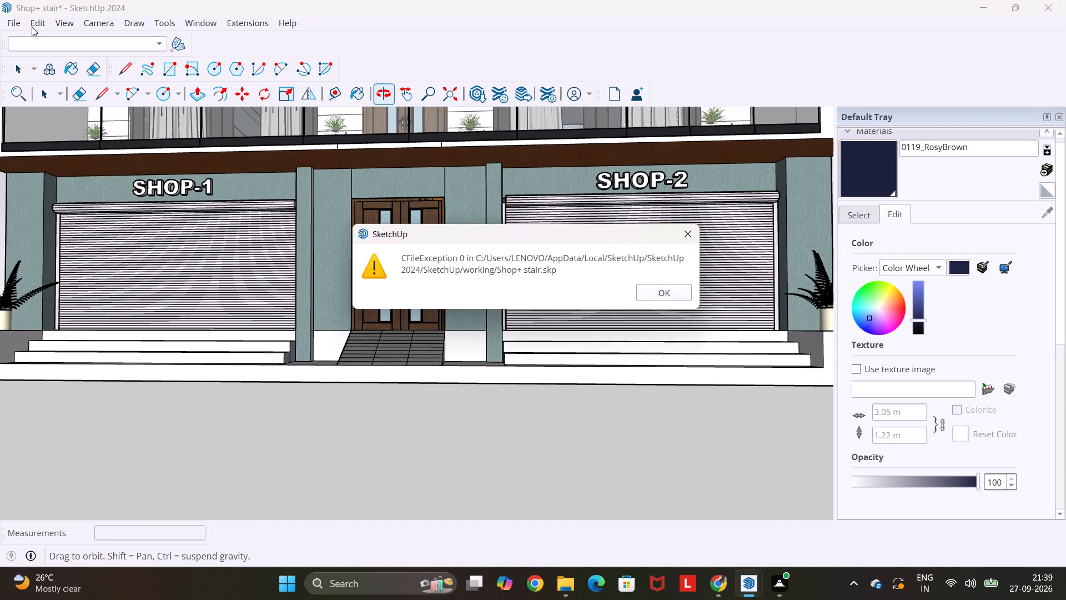
pyautogui.click(656, 295)
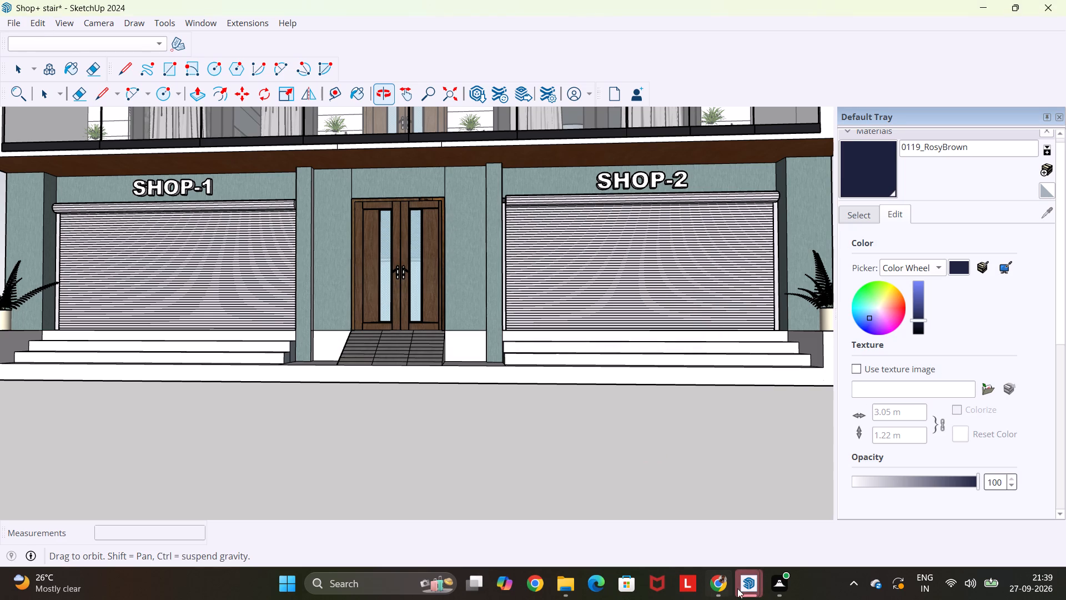
# Continue opening the downloaded potted plant file, and switch back to the Shop+ stair model meanwhile.
pyautogui.click(750, 586)
pyautogui.click(850, 498)
pyautogui.click(653, 319)
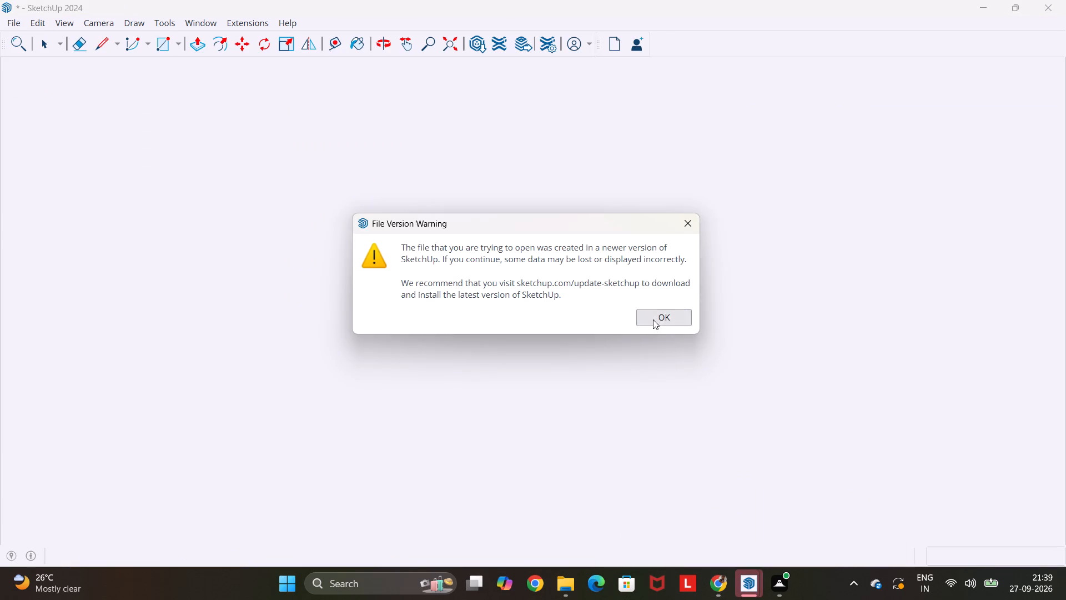
pyautogui.click(742, 582)
pyautogui.click(682, 527)
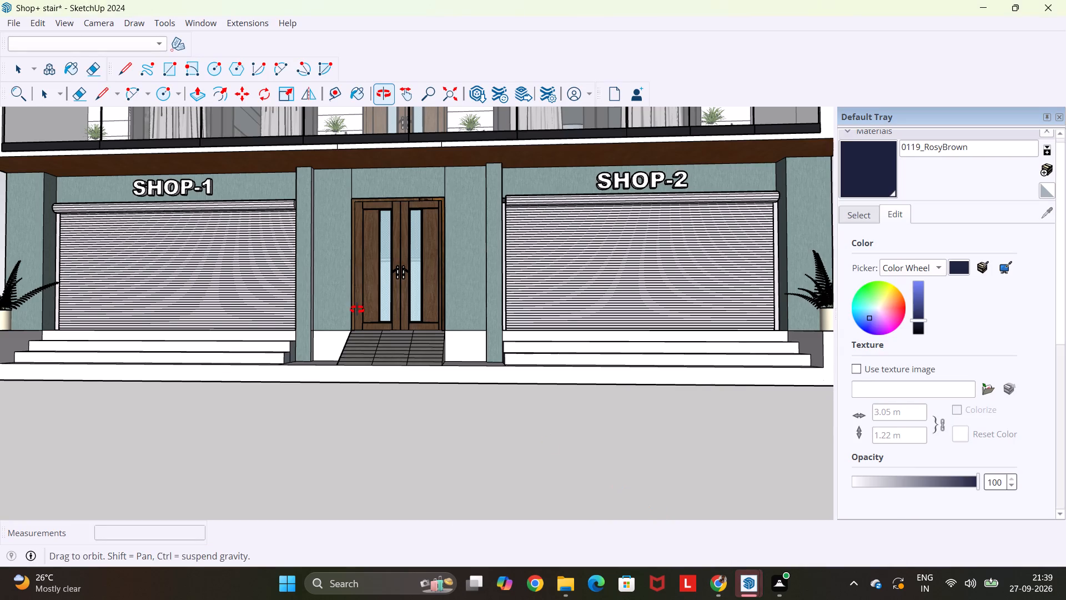
pyautogui.moveTo(272, 171); pyautogui.dragTo(288, 187, button='middle')
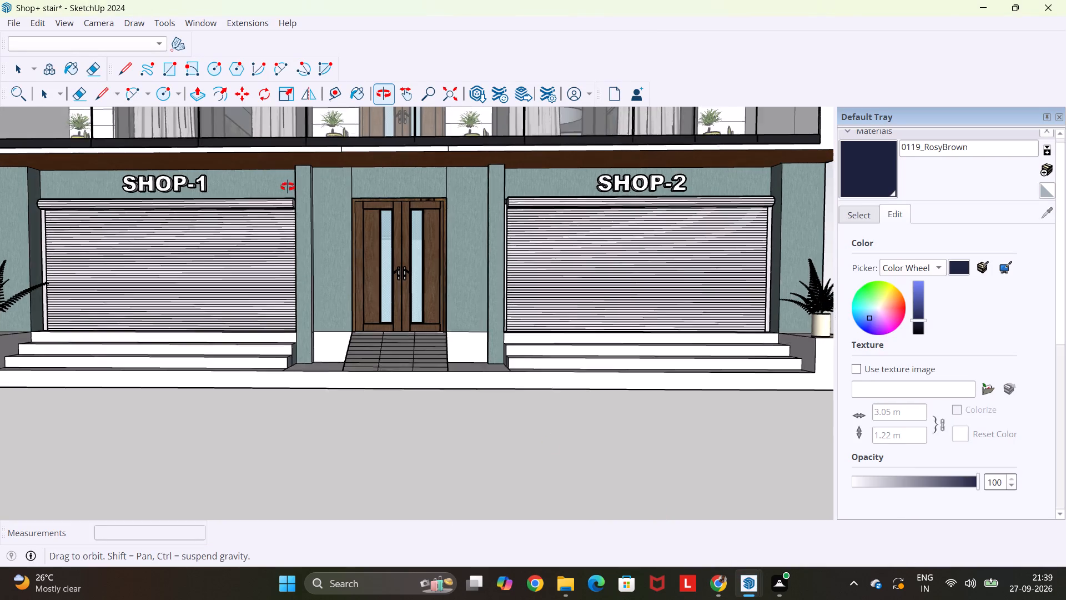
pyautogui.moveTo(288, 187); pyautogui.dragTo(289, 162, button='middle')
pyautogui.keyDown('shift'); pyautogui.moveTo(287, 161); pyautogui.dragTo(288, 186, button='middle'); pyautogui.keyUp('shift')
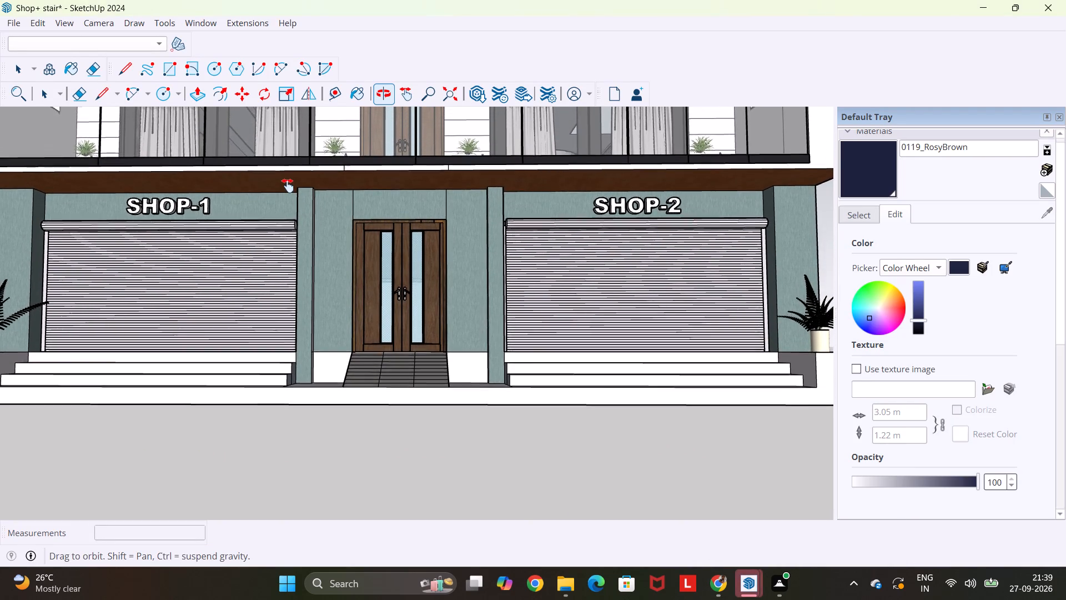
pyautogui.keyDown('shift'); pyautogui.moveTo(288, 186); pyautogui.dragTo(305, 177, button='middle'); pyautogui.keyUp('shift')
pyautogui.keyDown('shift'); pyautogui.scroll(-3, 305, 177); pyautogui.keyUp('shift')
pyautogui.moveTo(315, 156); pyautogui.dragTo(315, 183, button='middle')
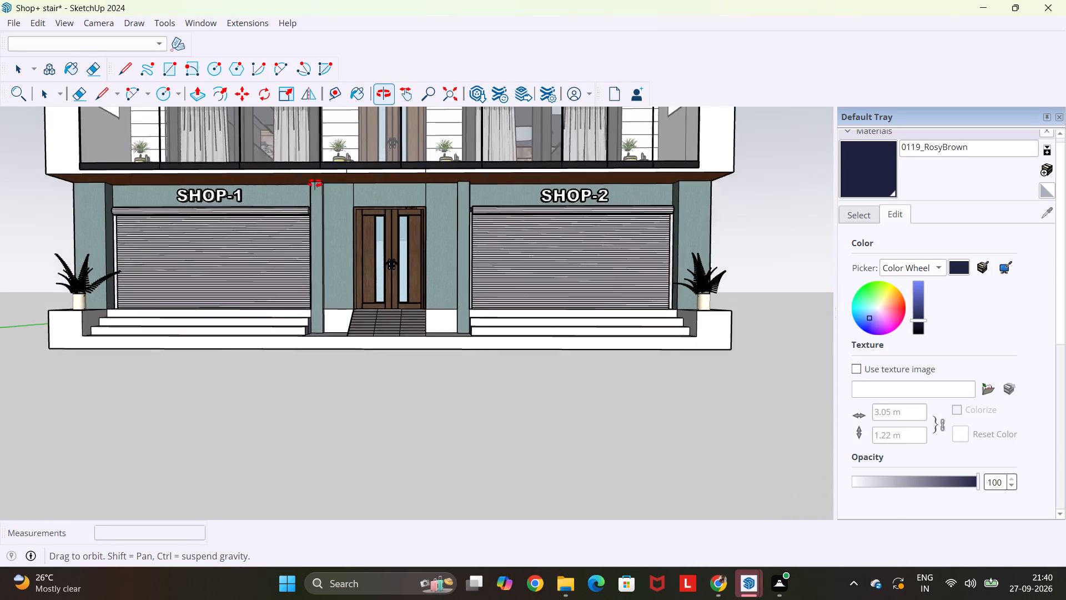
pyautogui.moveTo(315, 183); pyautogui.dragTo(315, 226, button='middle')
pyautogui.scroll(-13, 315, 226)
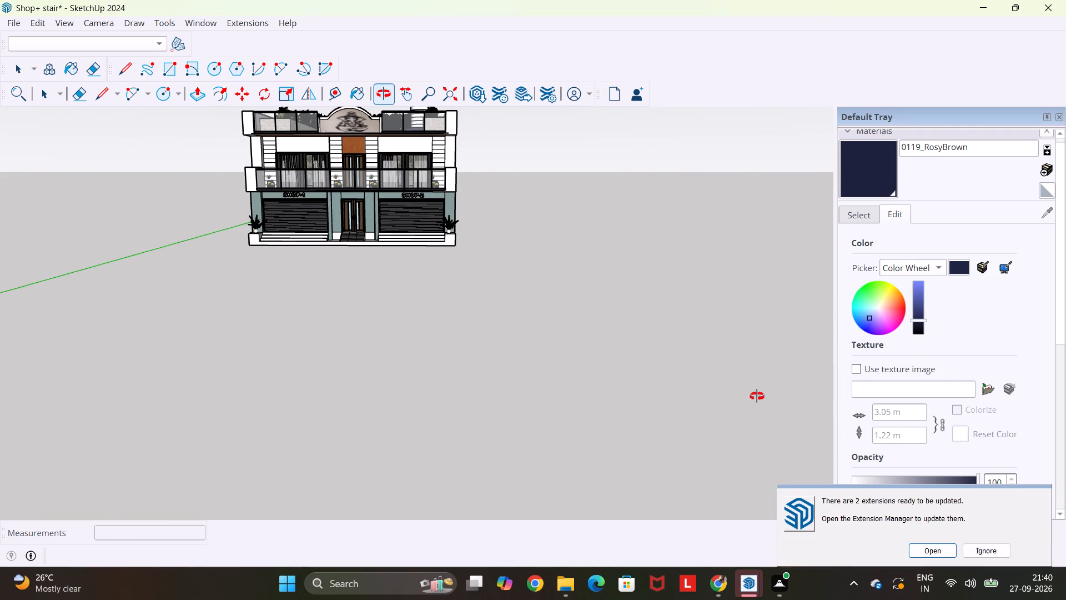
# Switch to the Untitled (8) model and copy the entire bushy potted plant, including its pot.
pyautogui.click(747, 581)
pyautogui.click(859, 516)
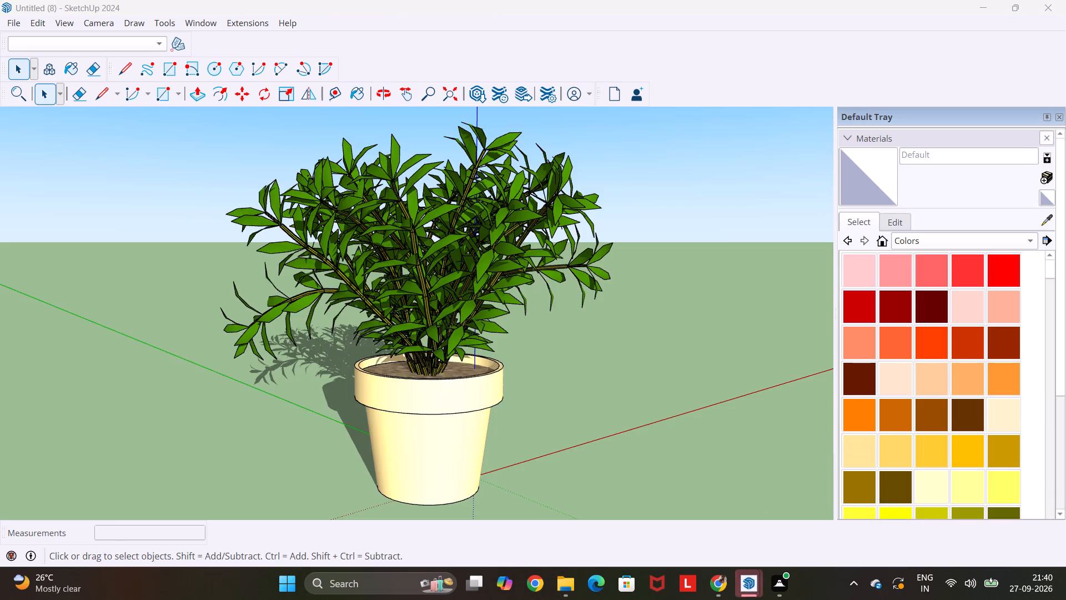
pyautogui.scroll(-7, 637, 323)
pyautogui.moveTo(632, 179); pyautogui.dragTo(365, 464)
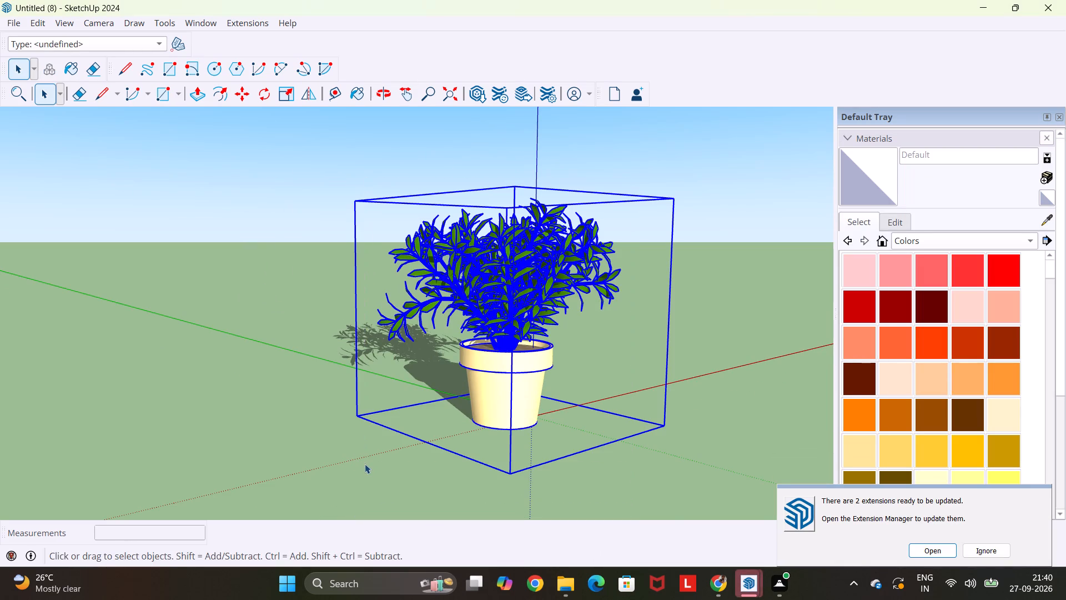
pyautogui.hotkey('ctrl', 'c')
# Return to the Shop+ stair model and paste the bushy potted plant beside the entrance ramp, on the SHOP-1 side.
pyautogui.click(745, 586)
pyautogui.click(672, 510)
pyautogui.scroll(2, 285, 173)
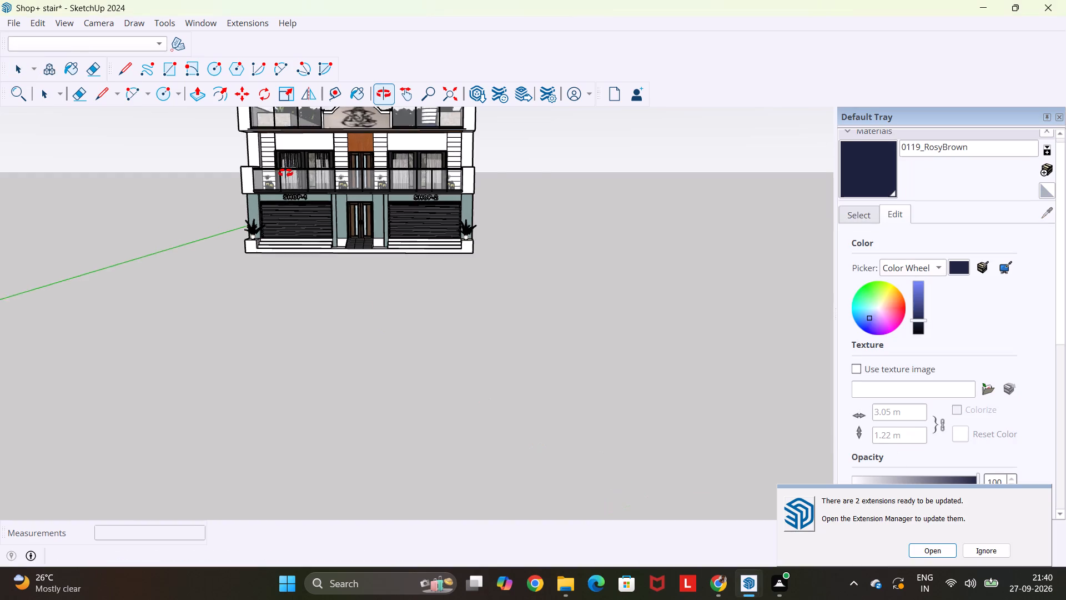
pyautogui.scroll(9, 285, 173)
pyautogui.hotkey('ctrl', 'v')
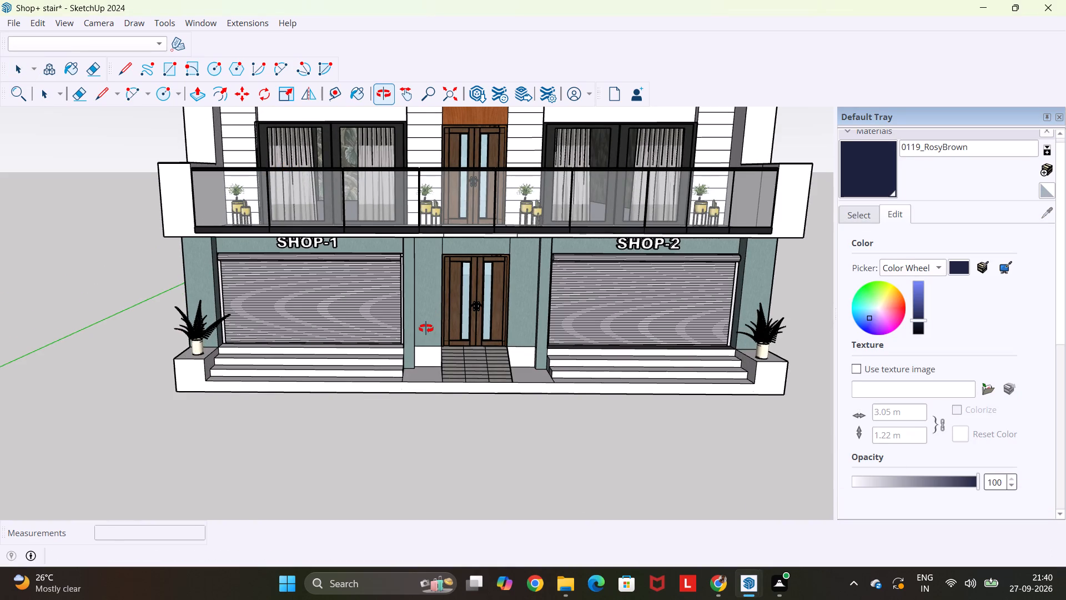
pyautogui.scroll(9, 420, 343)
pyautogui.scroll(-4, 429, 359)
pyautogui.press('space')
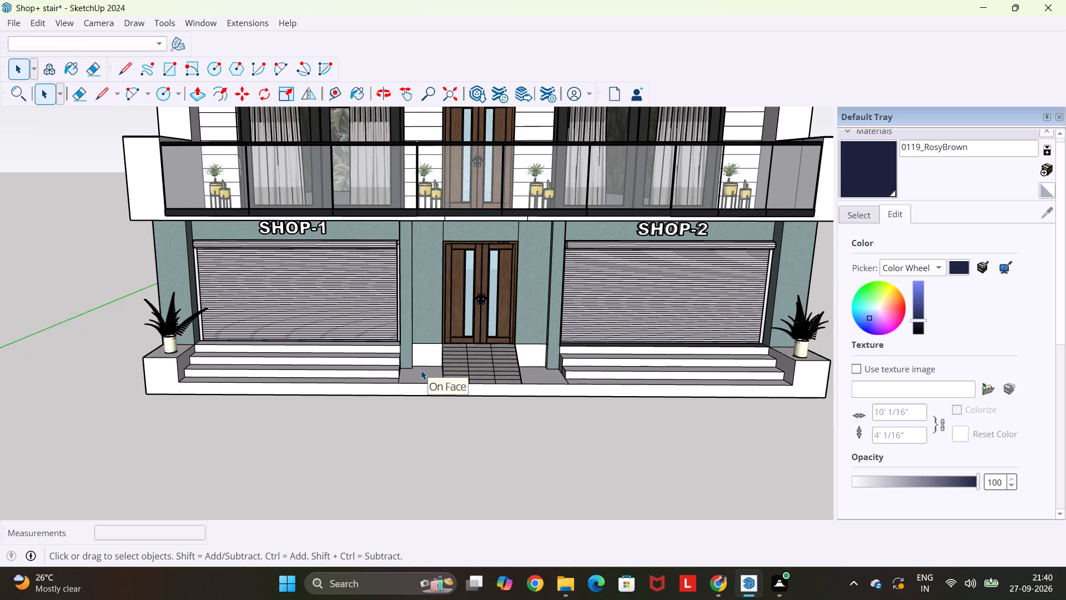
pyautogui.hotkey('ctrl', 'v')
pyautogui.scroll(3, 424, 366)
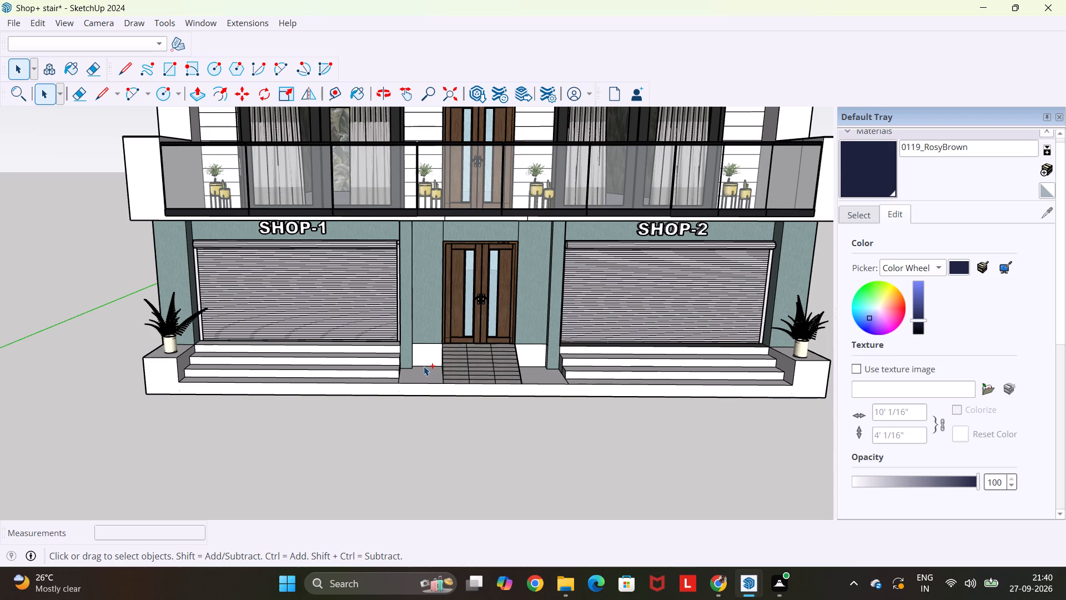
pyautogui.scroll(6, 424, 366)
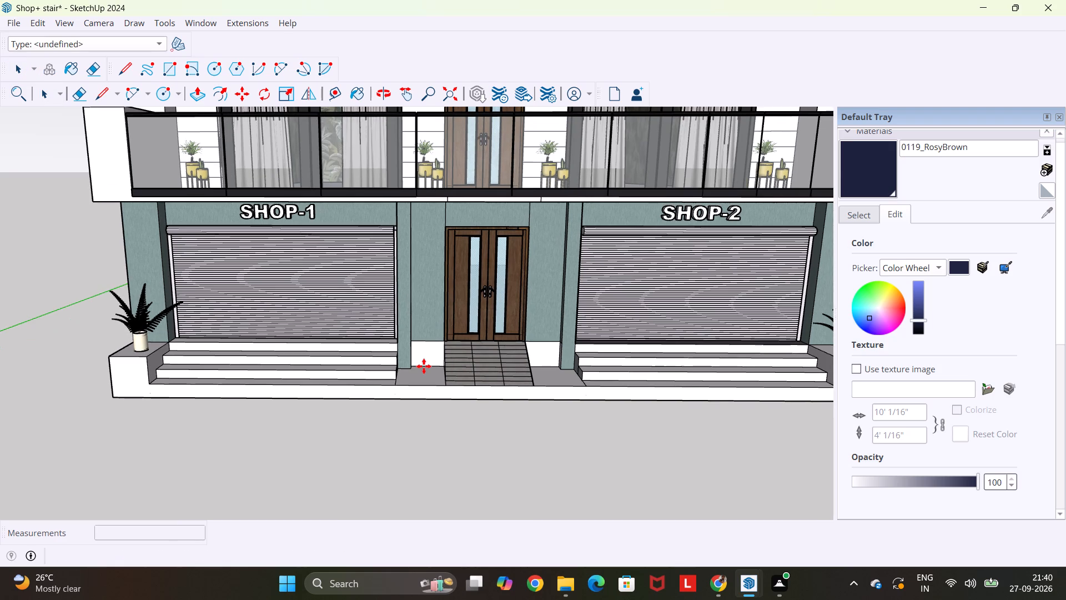
pyautogui.scroll(5, 424, 366)
pyautogui.scroll(-2, 424, 366)
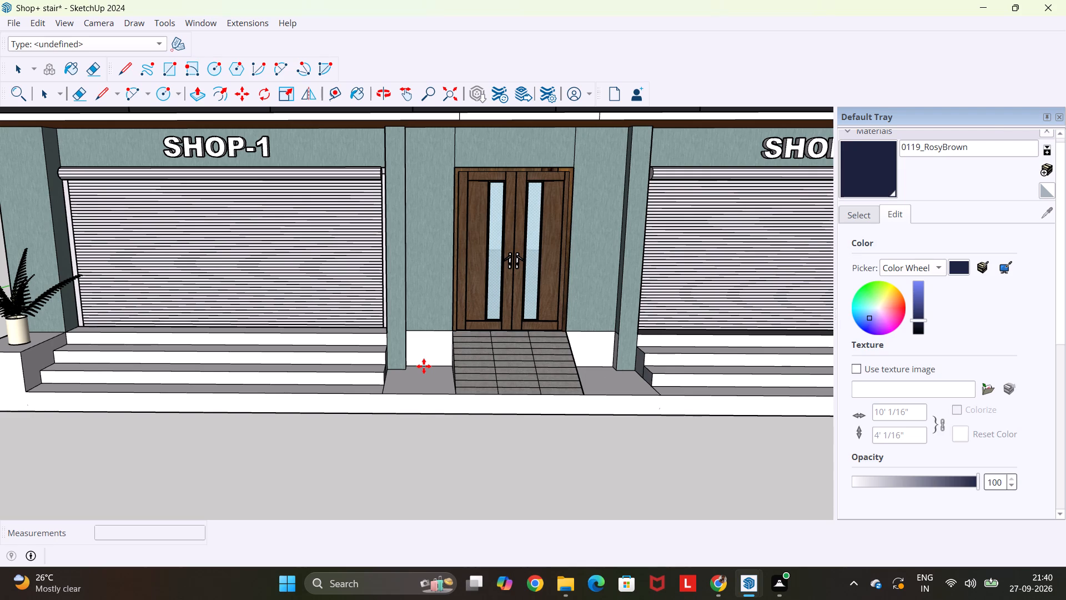
pyautogui.scroll(4, 420, 364)
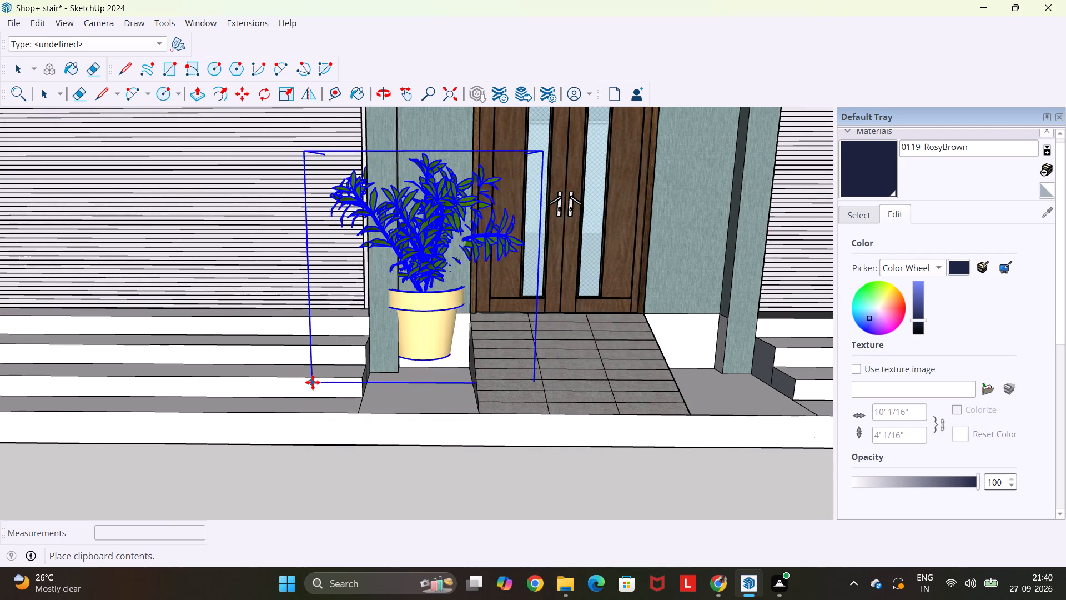
pyautogui.click(320, 397)
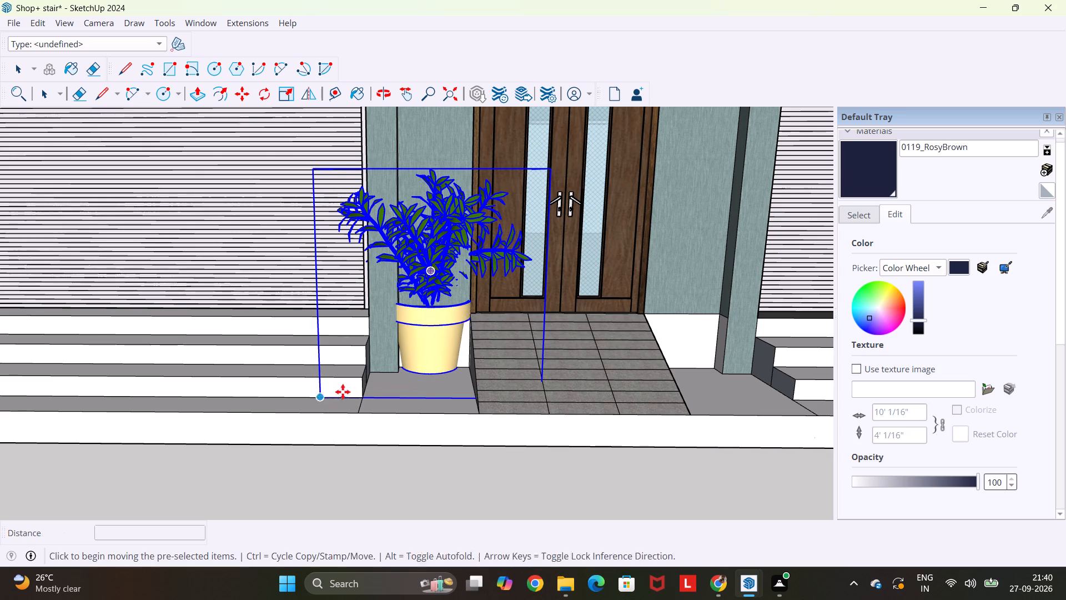
pyautogui.press('Escape')
# Move the pasted plant forward, closer to the front edge of the plinth on the SHOP-1 side of the ramp.
pyautogui.press('m')
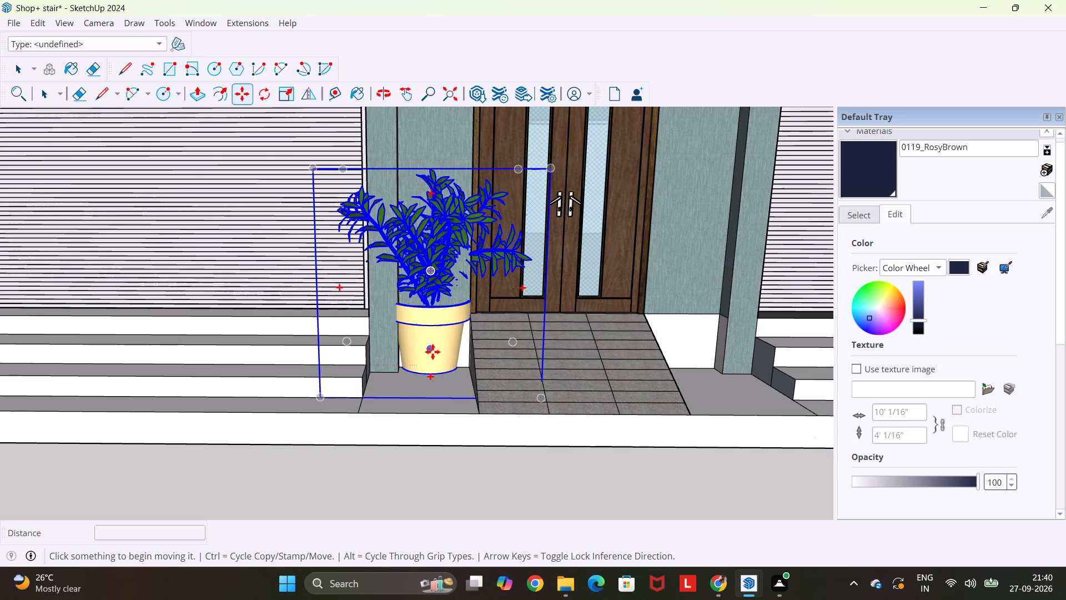
pyautogui.click(431, 344)
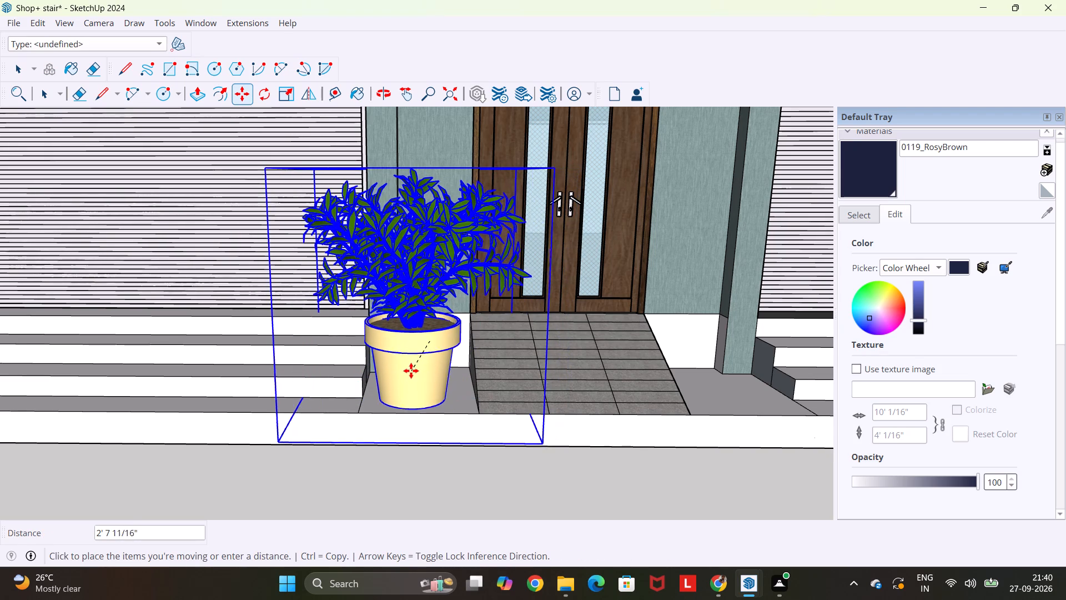
pyautogui.click(414, 371)
# Copy the potted plant and paste the duplicate on the SHOP-2 side of the entrance ramp.
pyautogui.scroll(-4, 419, 370)
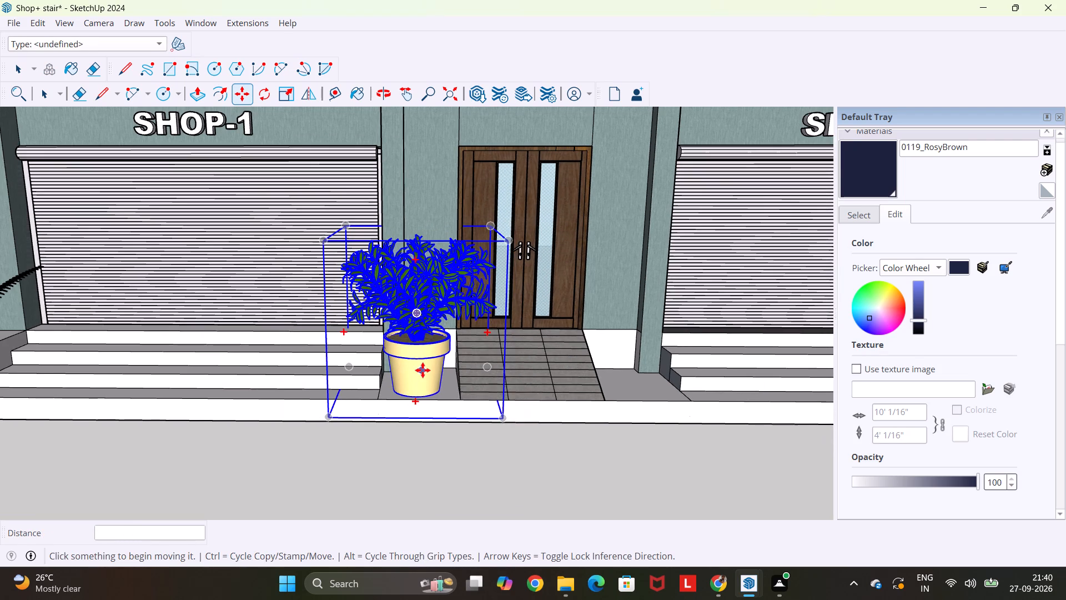
pyautogui.hotkey('ctrl', 'c')
pyautogui.hotkey('ctrl', 'v')
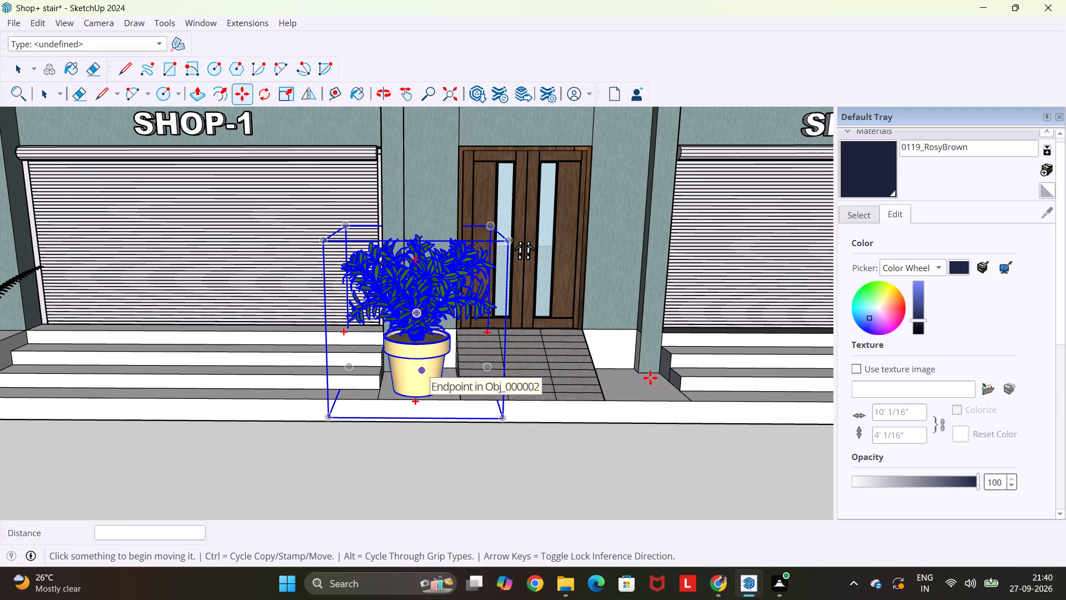
pyautogui.moveTo(687, 386); pyautogui.dragTo(561, 382, button='middle')
pyautogui.moveTo(561, 382); pyautogui.dragTo(560, 382, button='middle')
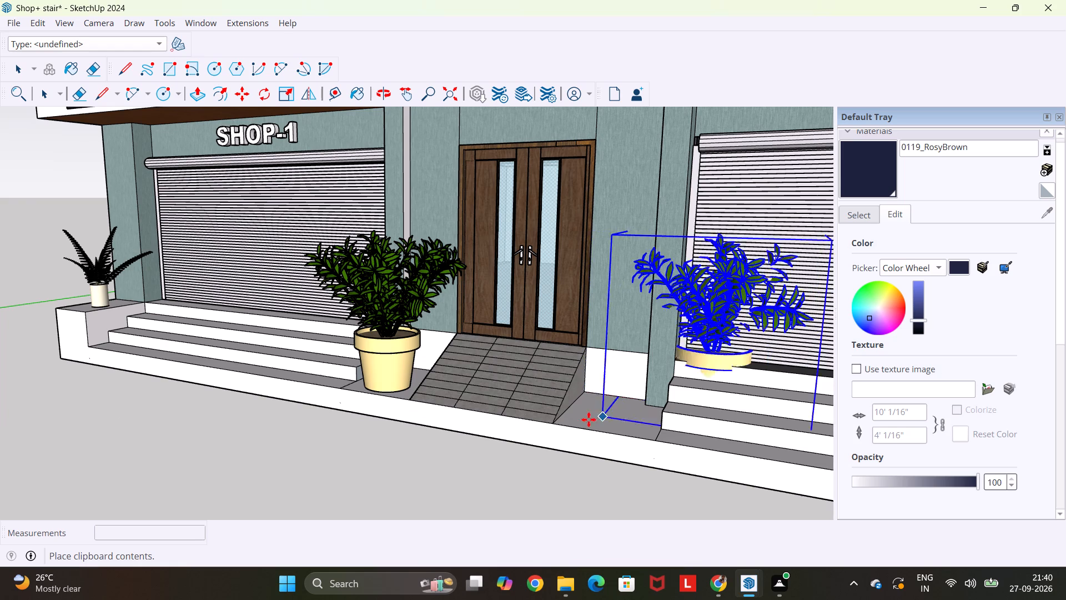
pyautogui.click(505, 422)
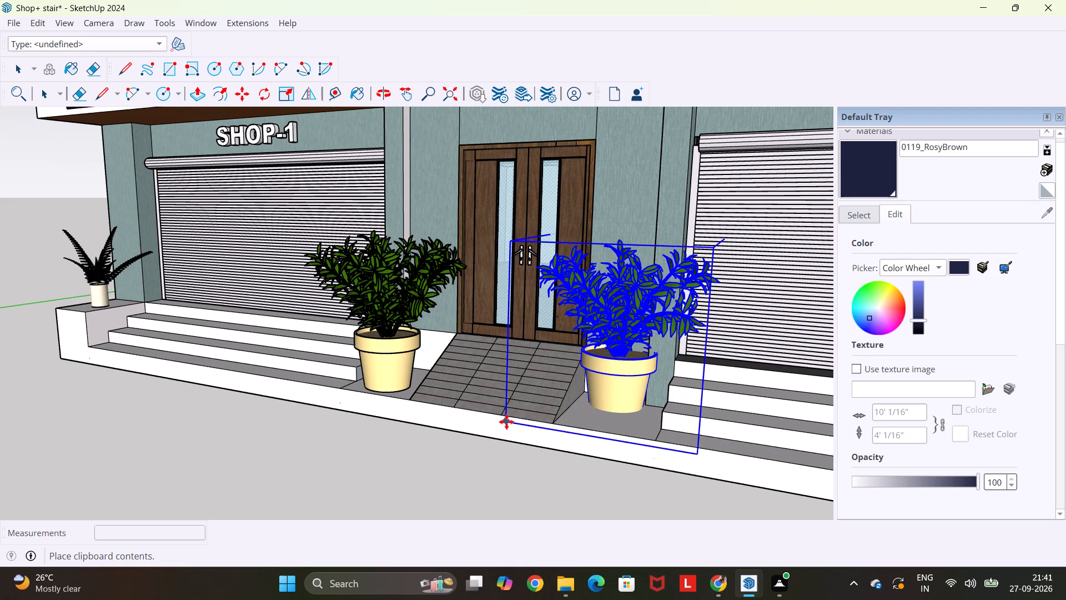
# Reposition the SHOP-2 side plant beside the ramp, bringing it forward, raising it 6", and shifting it about 1' farther forward along the green axis.
pyautogui.press('m')
pyautogui.click(626, 386)
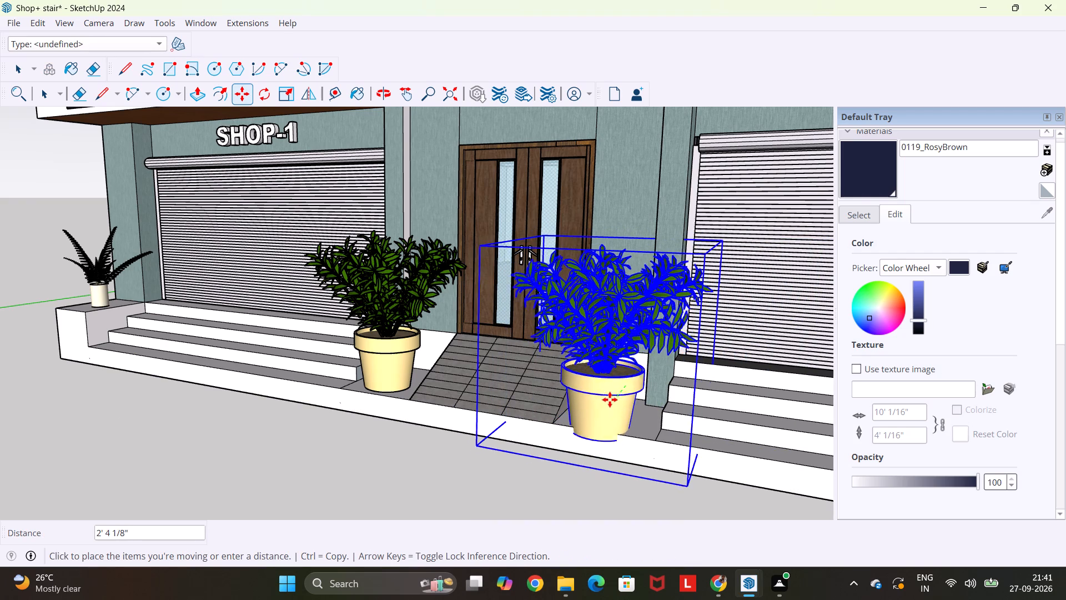
pyautogui.click(610, 394)
pyautogui.press('m')
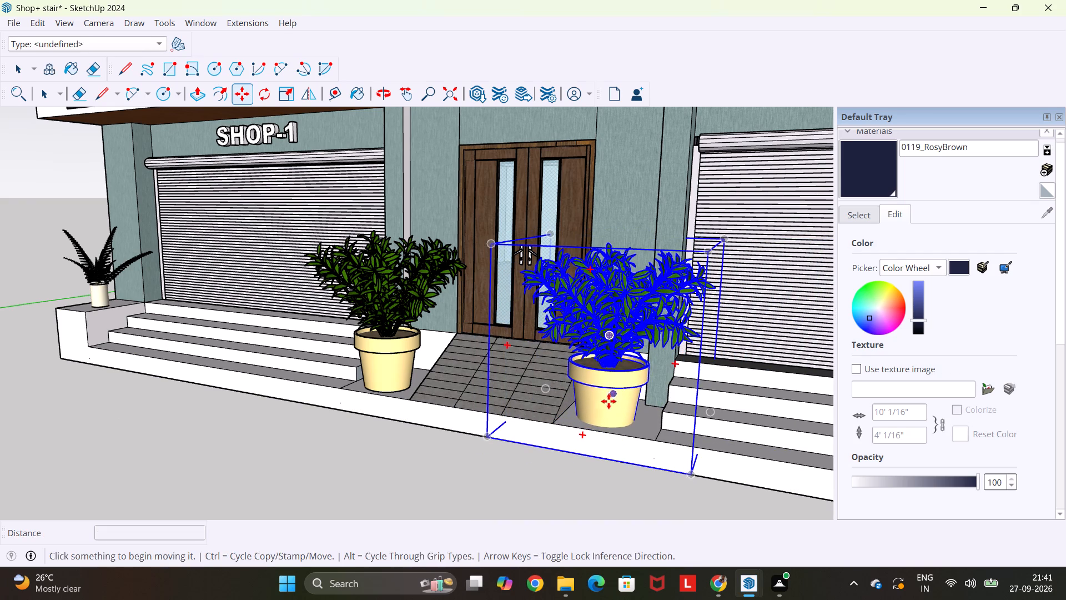
pyautogui.click(606, 403)
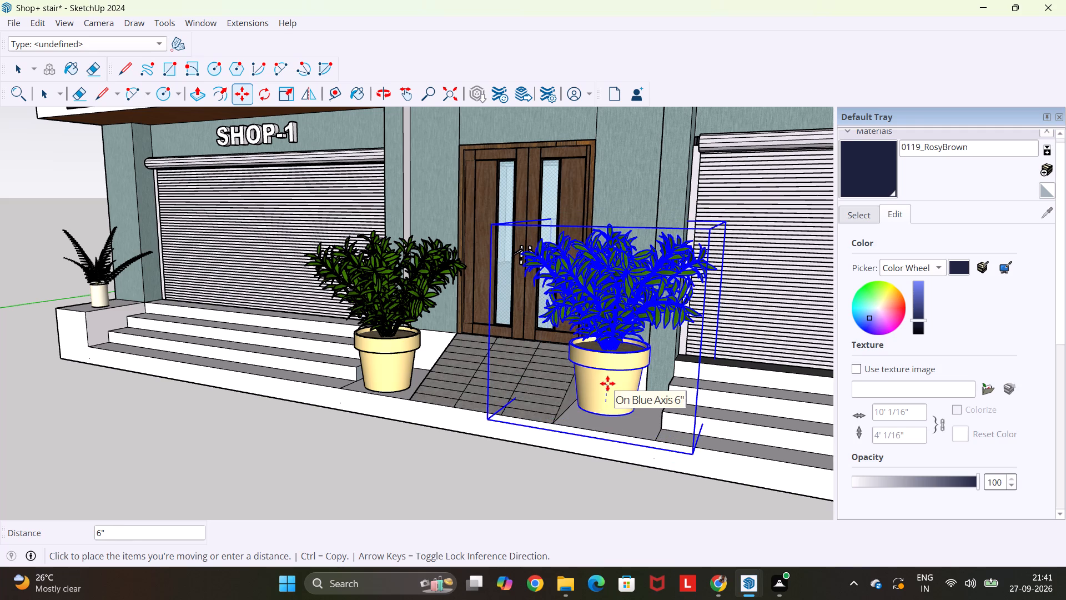
pyautogui.click(607, 383)
pyautogui.click(607, 383)
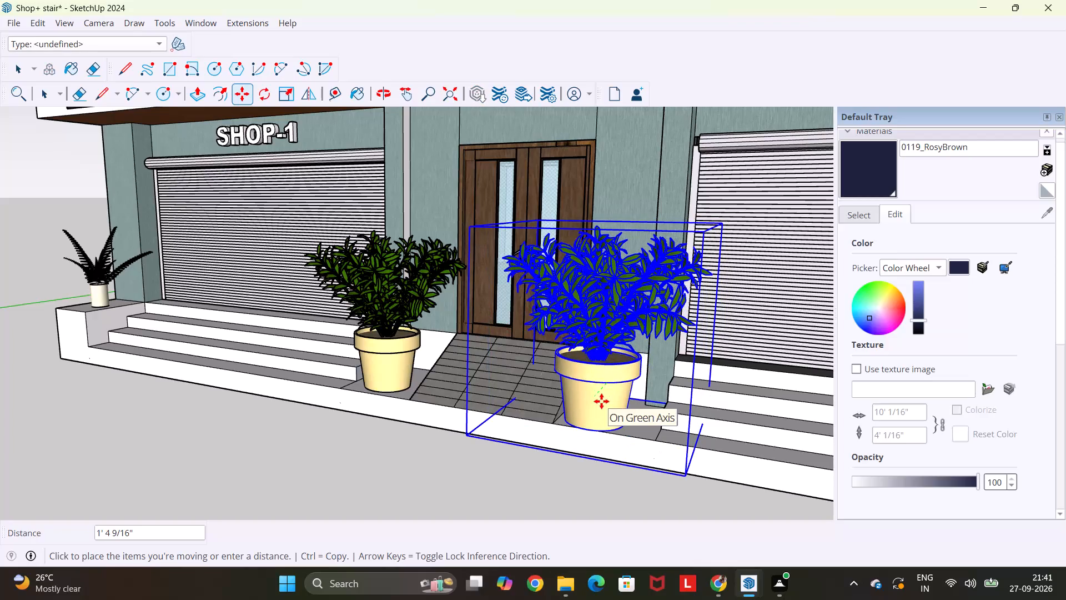
pyautogui.click(604, 398)
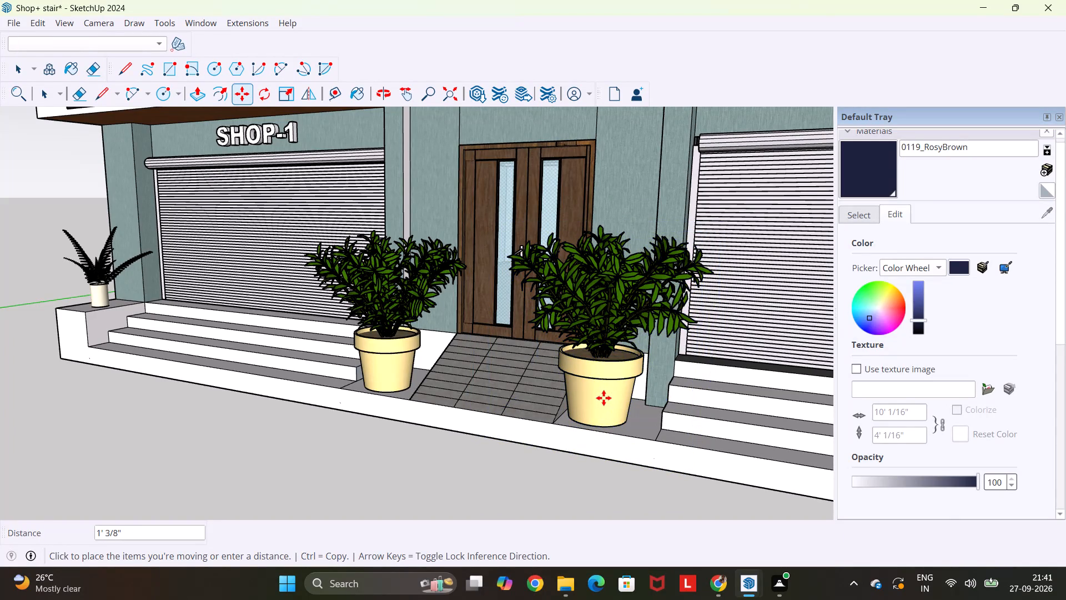
pyautogui.press('Escape')
pyautogui.press('Escape')
pyautogui.press('space')
# Examine the whole front facade, checking the plants flanking the entrance against the balcony and roof decoration.
pyautogui.scroll(-13, 597, 392)
pyautogui.moveTo(562, 429); pyautogui.dragTo(640, 433, button='middle')
pyautogui.scroll(-1, 634, 433)
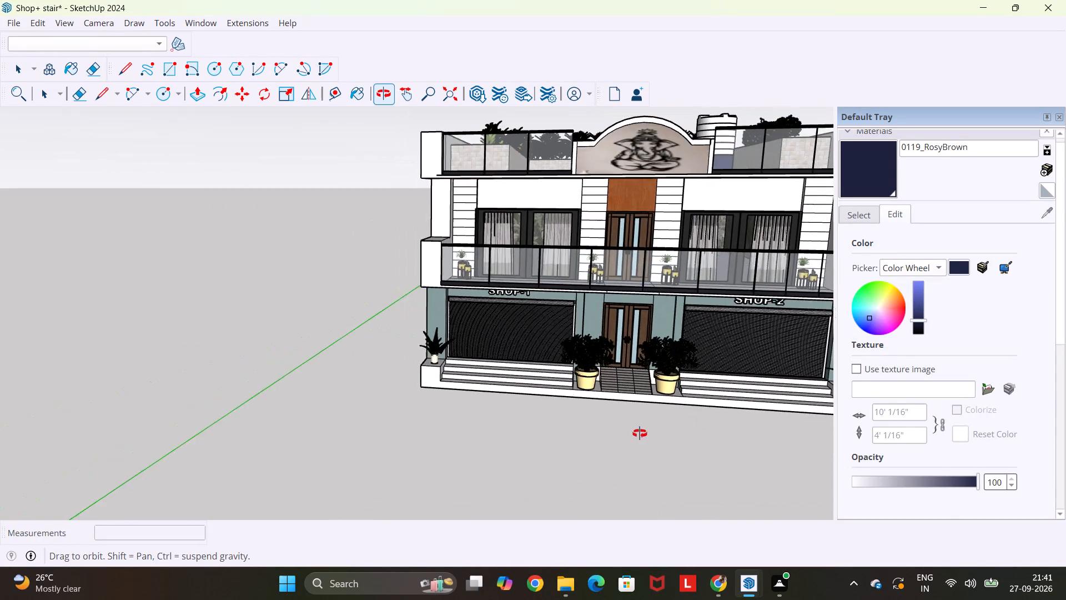
pyautogui.moveTo(640, 433); pyautogui.dragTo(642, 433, button='middle')
pyautogui.keyDown('shift'); pyautogui.moveTo(642, 431); pyautogui.dragTo(453, 449, button='middle'); pyautogui.keyUp('shift')
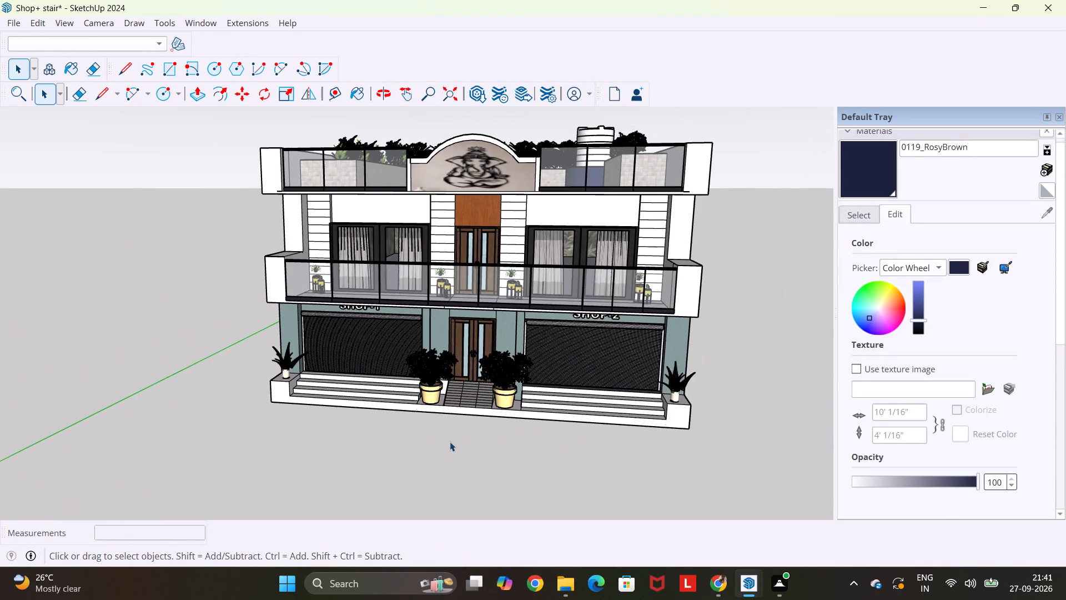
pyautogui.moveTo(450, 442); pyautogui.dragTo(419, 445, button='middle')
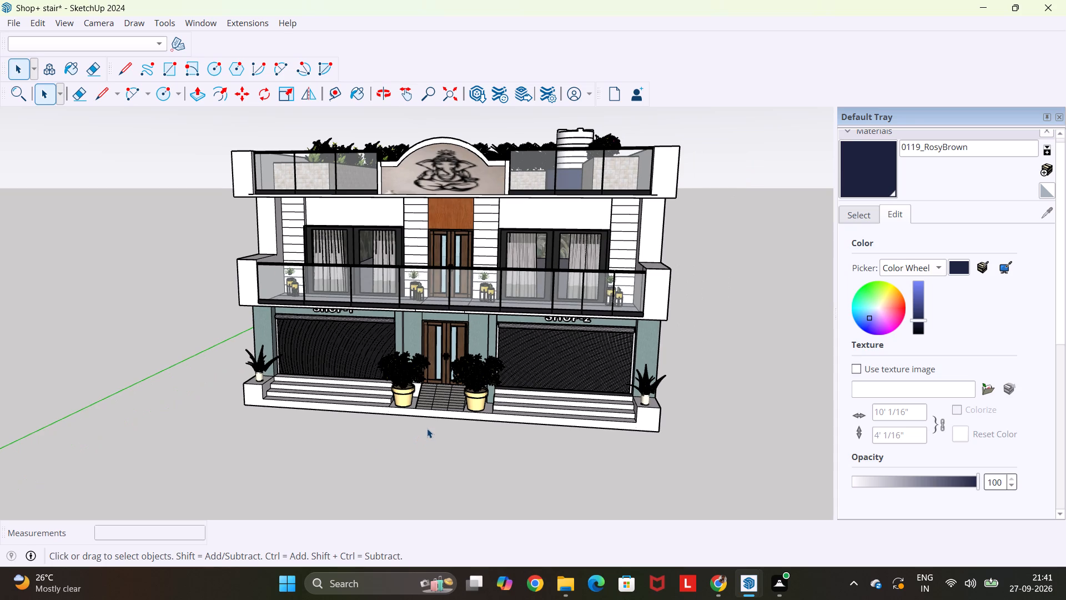
pyautogui.keyDown('ctrl'); pyautogui.moveTo(427, 429); pyautogui.dragTo(491, 431, button='middle'); pyautogui.keyUp('ctrl')
pyautogui.scroll(4, 492, 422)
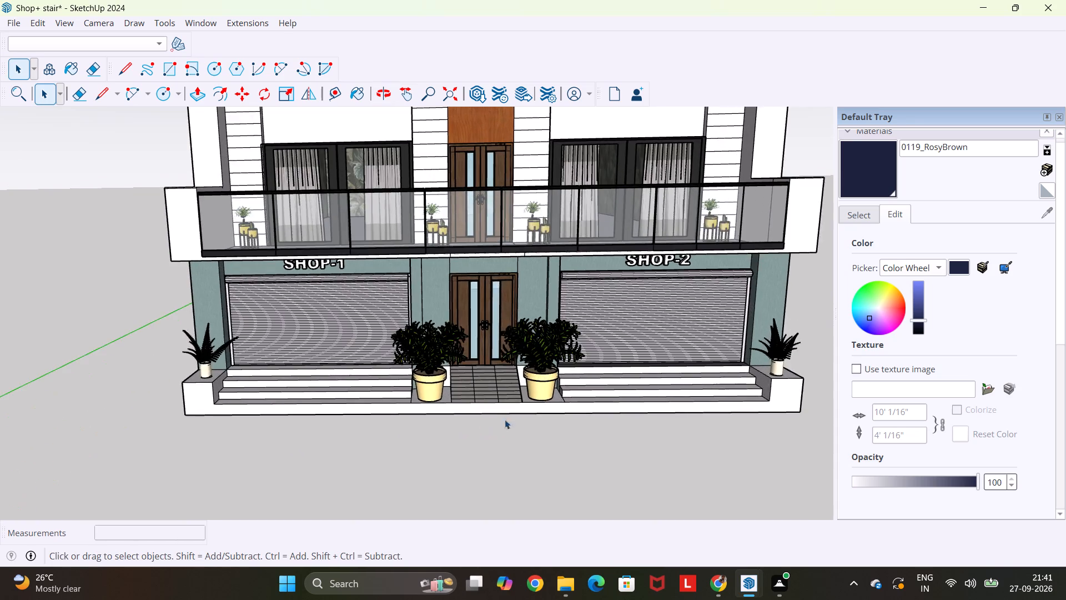
pyautogui.scroll(-5, 539, 399)
pyautogui.scroll(2, 619, 308)
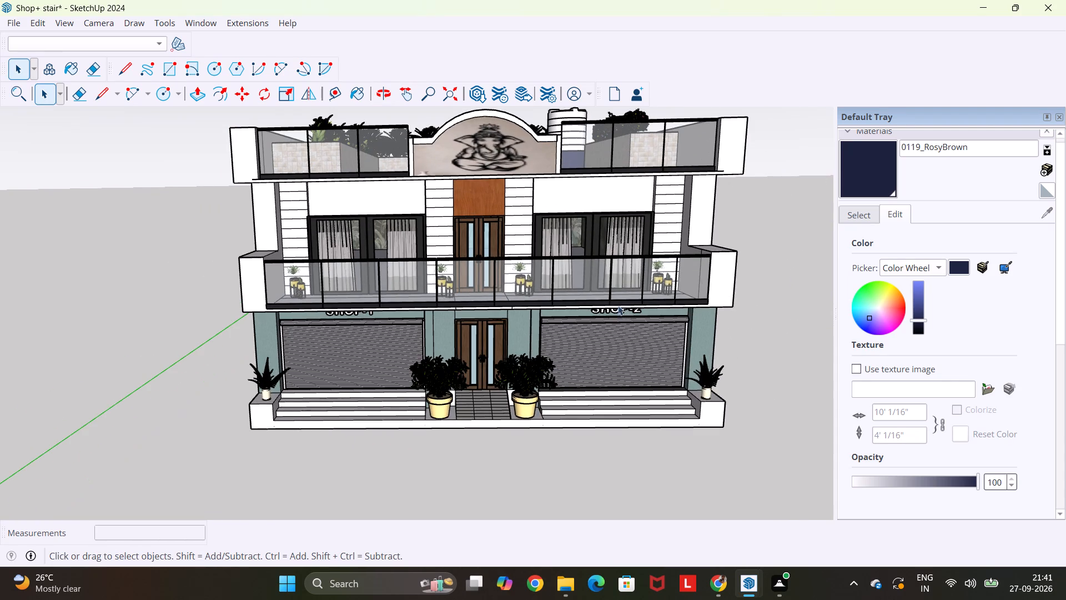
pyautogui.press('Escape')
pyautogui.press('space')
pyautogui.moveTo(652, 244); pyautogui.dragTo(645, 263, button='middle')
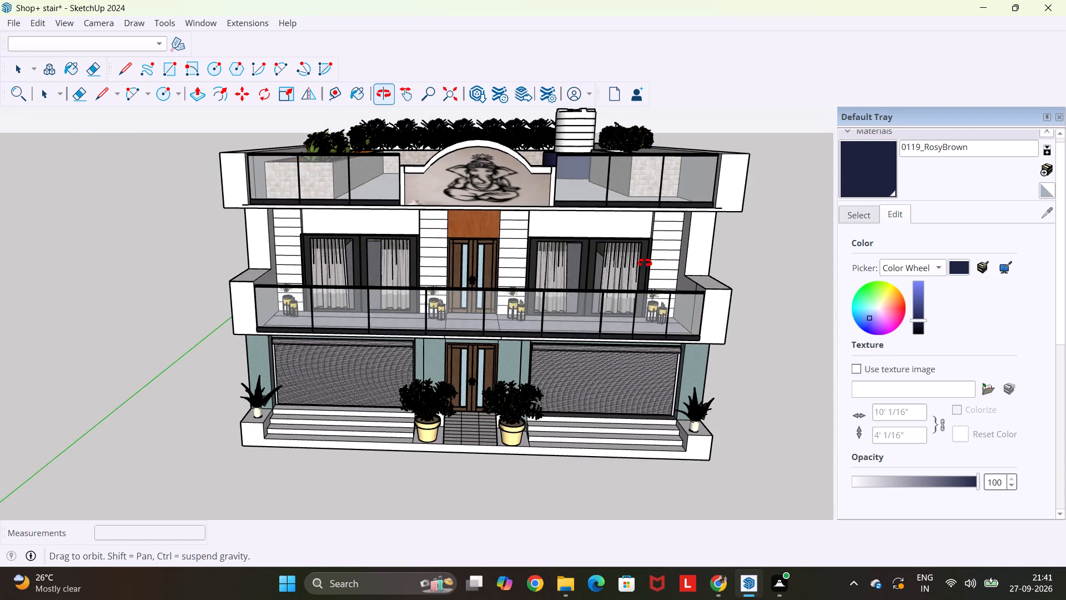
# Examine the ground-floor front, including the shop steps, the plinth and the plants flanking the entrance ramp.
pyautogui.moveTo(645, 263); pyautogui.dragTo(644, 250, button='middle')
pyautogui.scroll(1, 644, 250)
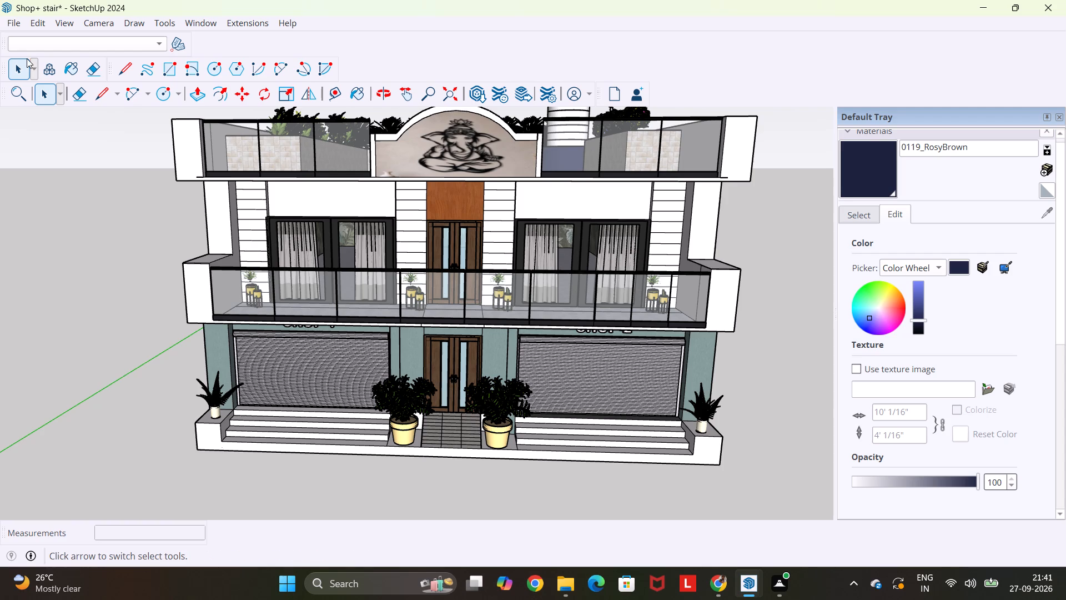
pyautogui.click(12, 20)
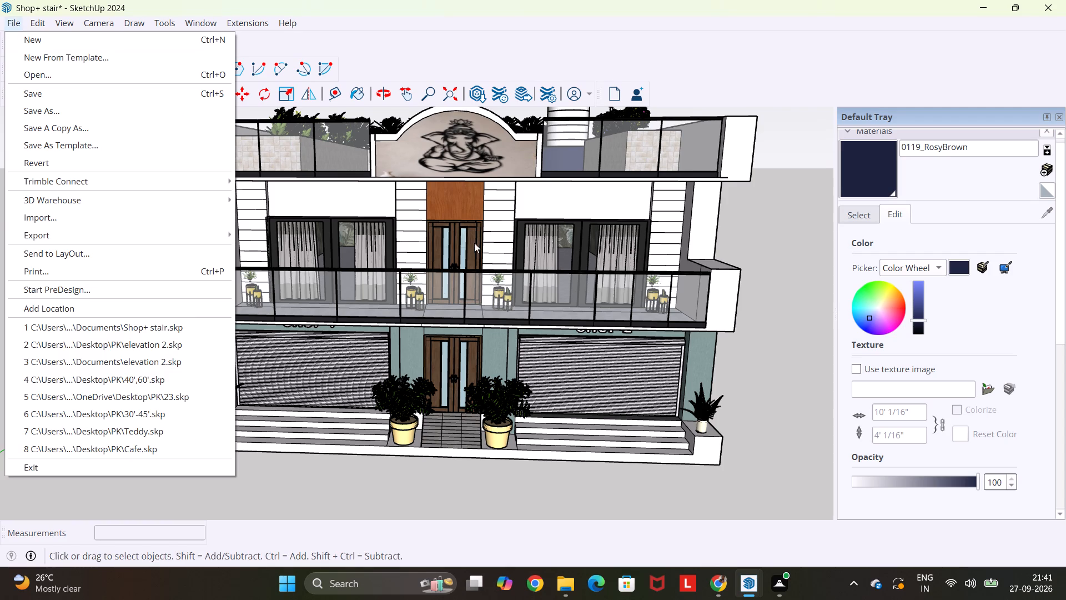
pyautogui.press('Escape')
pyautogui.press('space')
pyautogui.click(435, 482)
pyautogui.moveTo(443, 473); pyautogui.dragTo(454, 429, button='middle')
pyautogui.scroll(4, 454, 429)
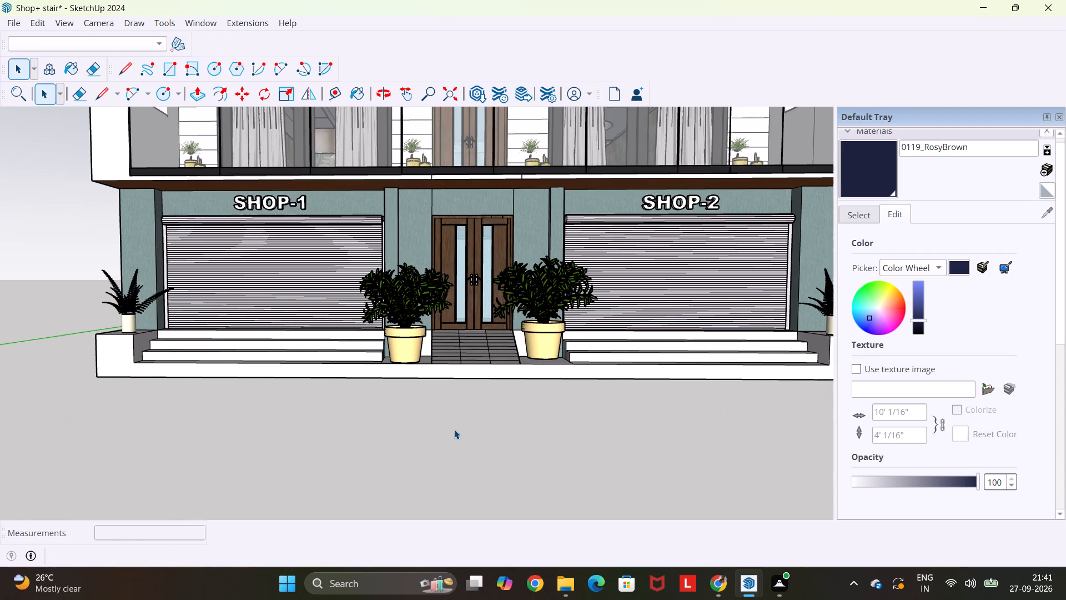
pyautogui.moveTo(540, 414); pyautogui.dragTo(476, 419, button='middle')
pyautogui.scroll(1, 476, 419)
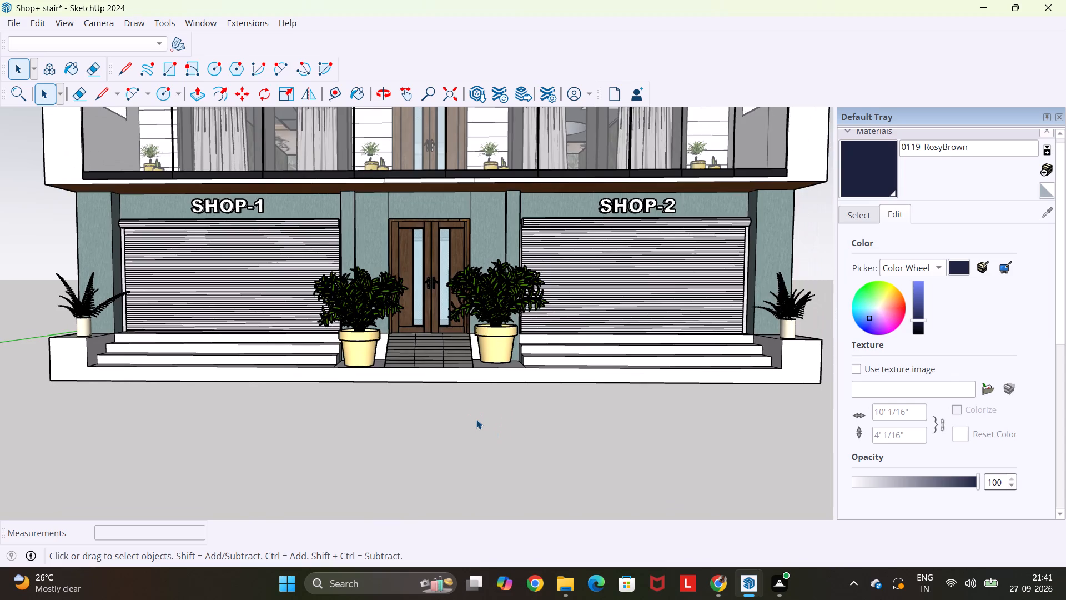
pyautogui.scroll(1, 476, 419)
pyautogui.scroll(-2, 476, 419)
pyautogui.moveTo(515, 419); pyautogui.dragTo(513, 418, button='middle')
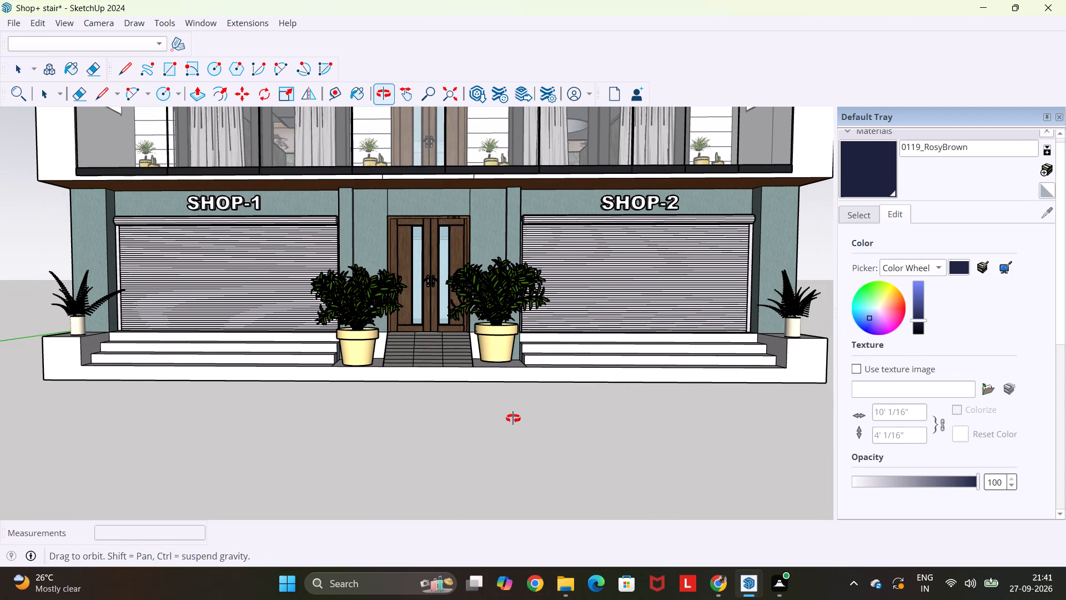
pyautogui.moveTo(513, 418); pyautogui.dragTo(500, 418, button='middle')
pyautogui.scroll(1, 502, 418)
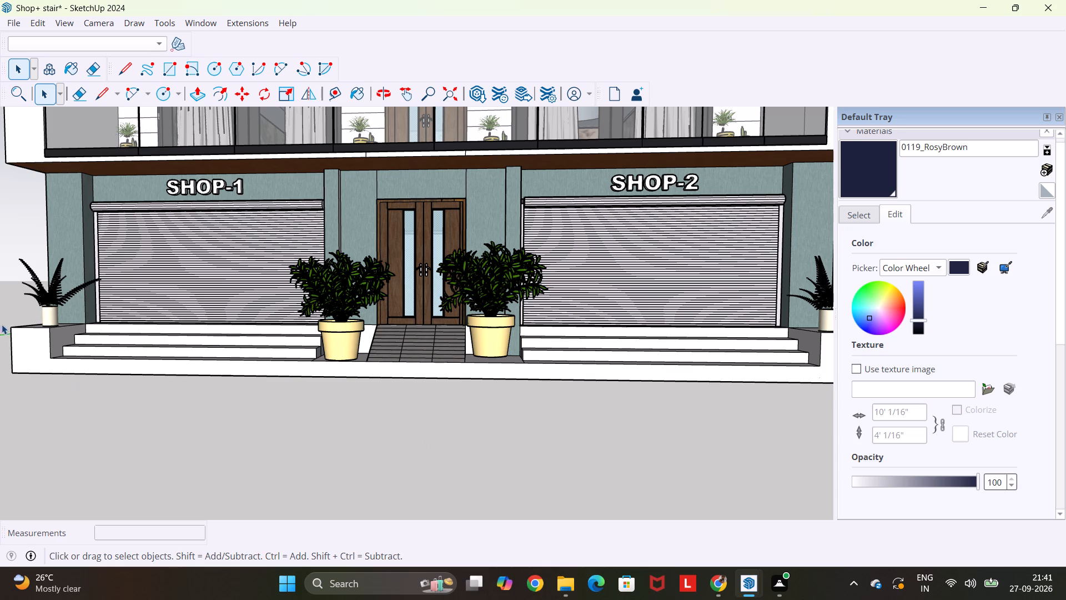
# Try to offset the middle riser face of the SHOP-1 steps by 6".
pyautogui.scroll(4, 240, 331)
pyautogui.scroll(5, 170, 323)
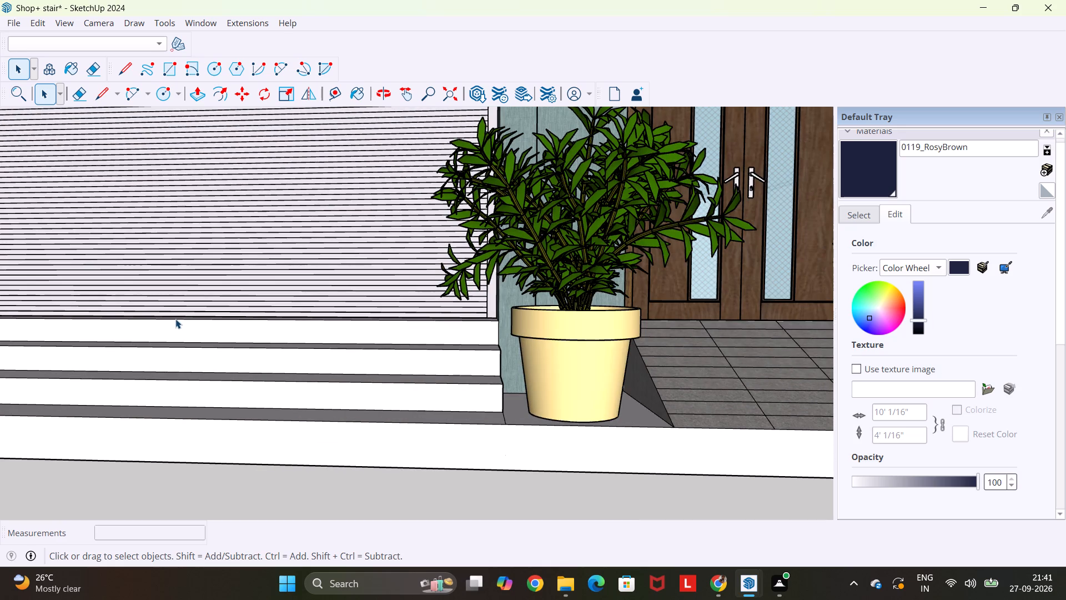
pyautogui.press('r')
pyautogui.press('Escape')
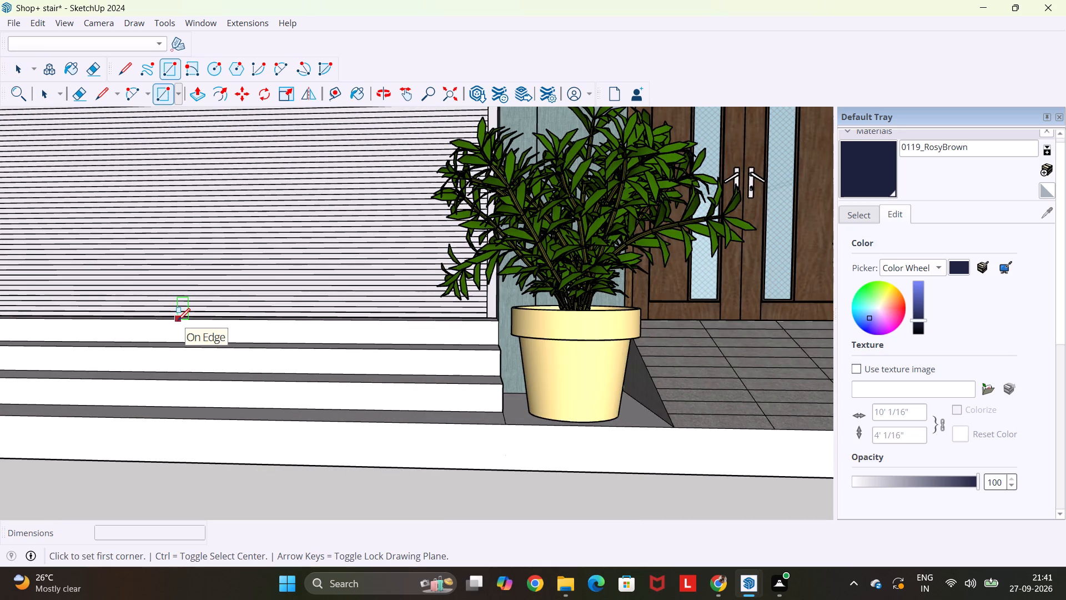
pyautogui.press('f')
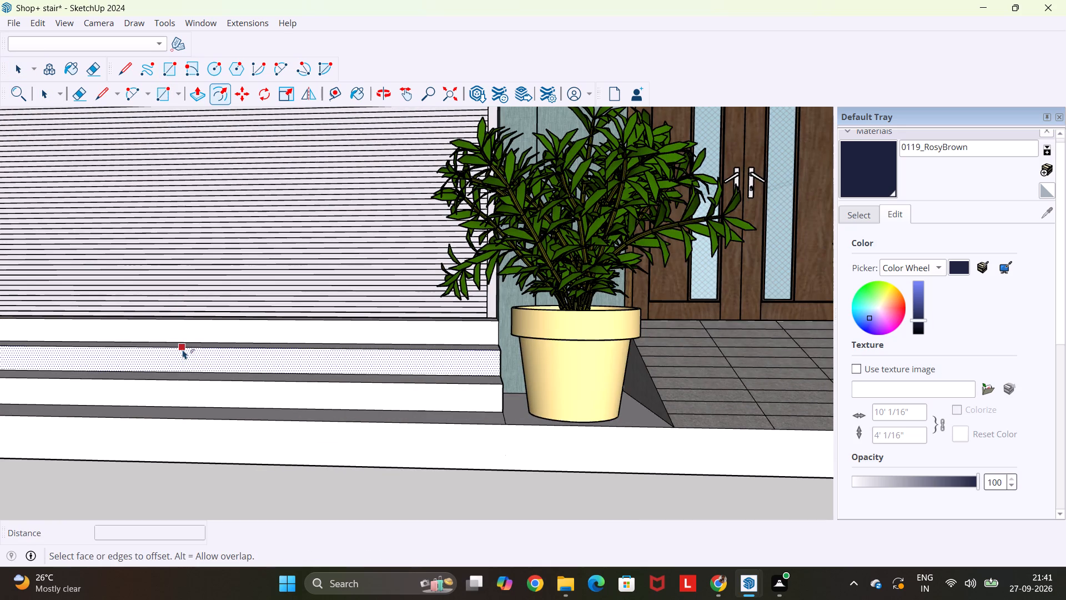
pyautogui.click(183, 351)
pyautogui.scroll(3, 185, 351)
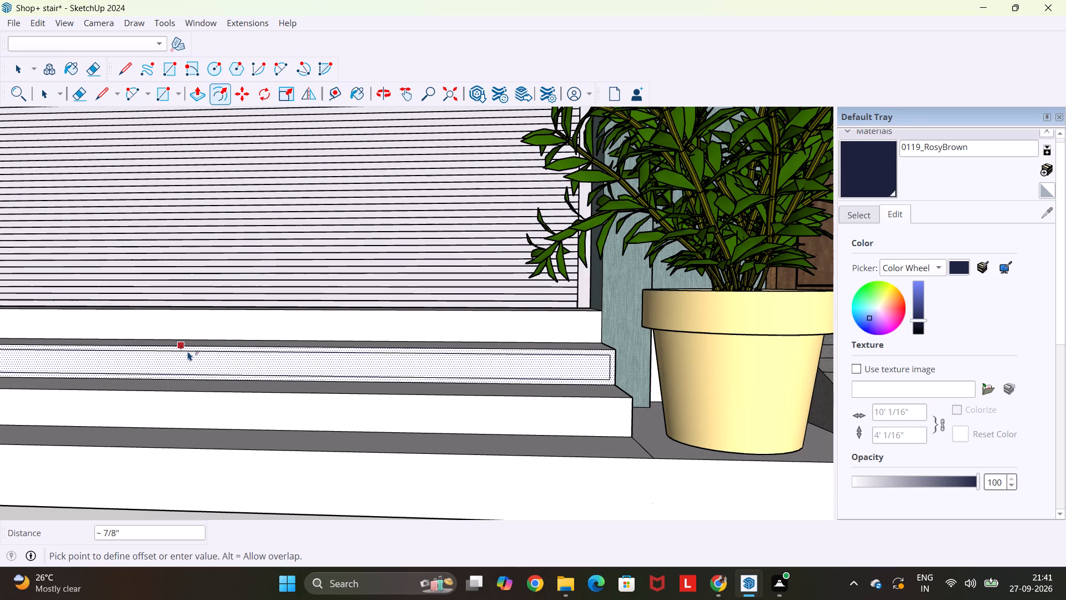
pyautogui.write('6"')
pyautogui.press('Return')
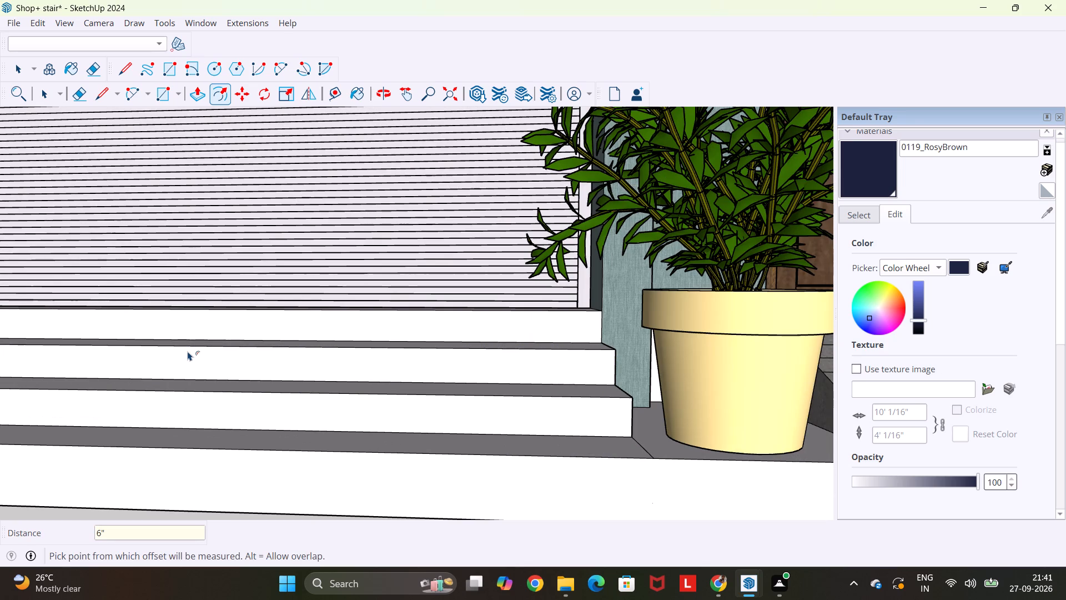
# Offset the outlines of the middle and lowest riser faces of the SHOP-1 steps 1" inward.
pyautogui.click(188, 352)
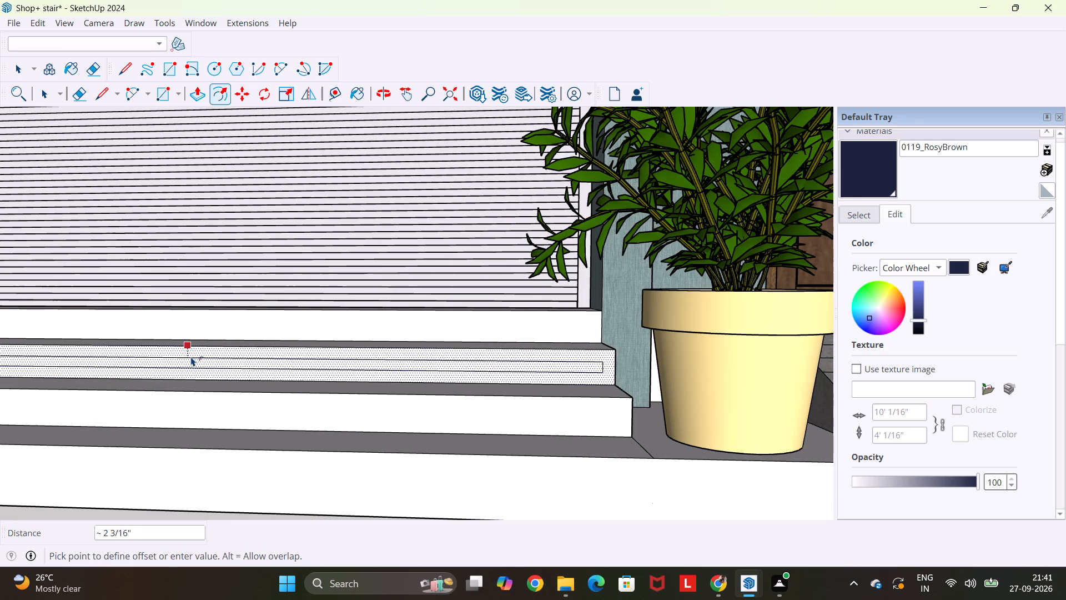
pyautogui.write('1"')
pyautogui.press('Return')
pyautogui.press('Escape')
pyautogui.press('space')
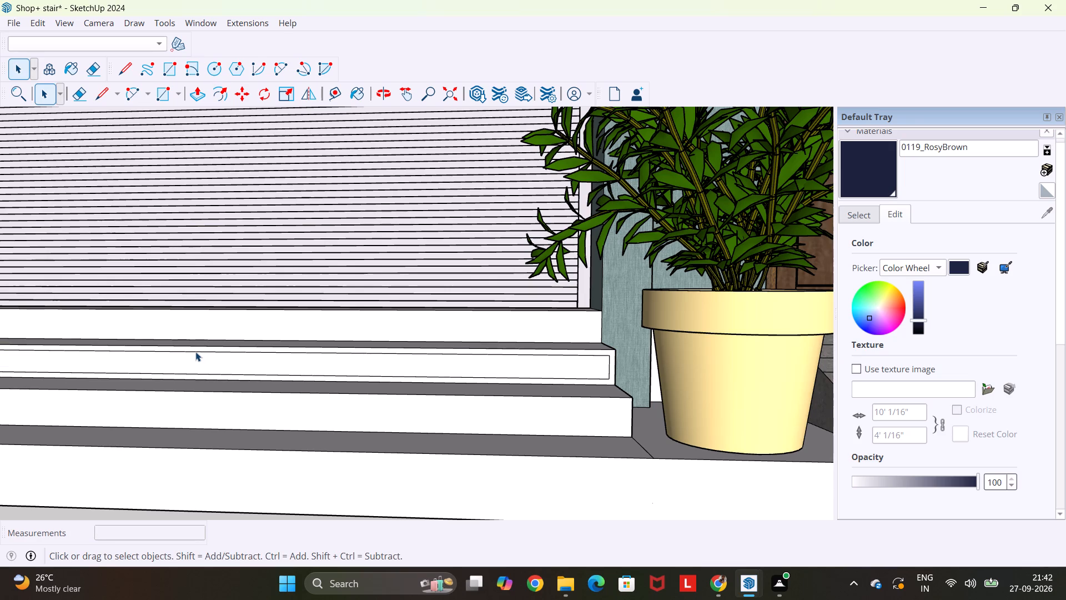
pyautogui.press('f')
pyautogui.click(202, 404)
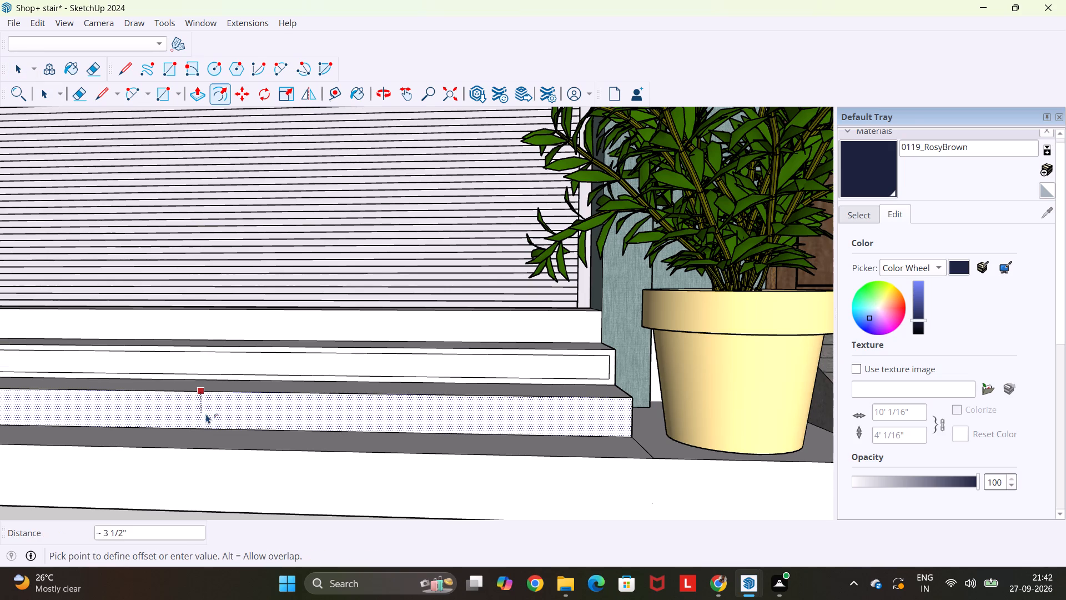
pyautogui.write('1"')
pyautogui.press('Return')
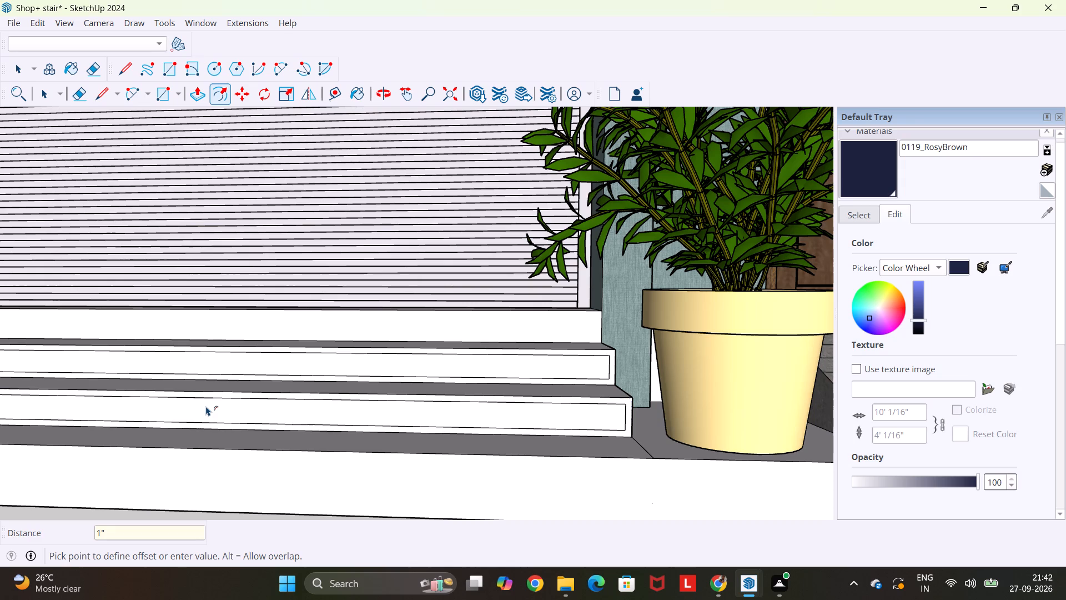
# Offset the outline of the plinth's long front face 1" inward.
pyautogui.scroll(-4, 203, 419)
pyautogui.scroll(-2, 228, 469)
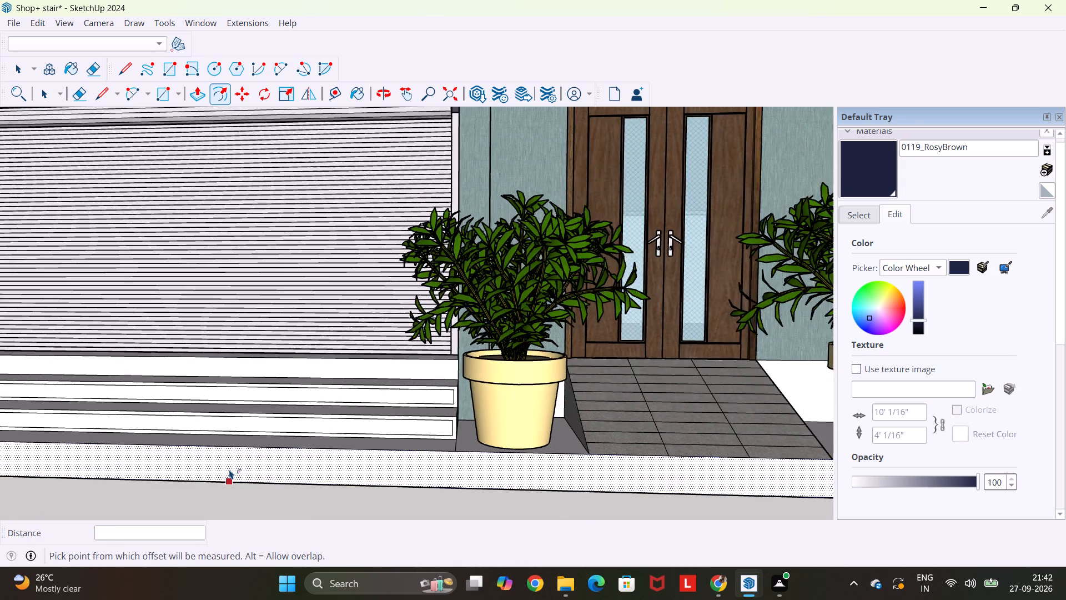
pyautogui.scroll(-3, 229, 469)
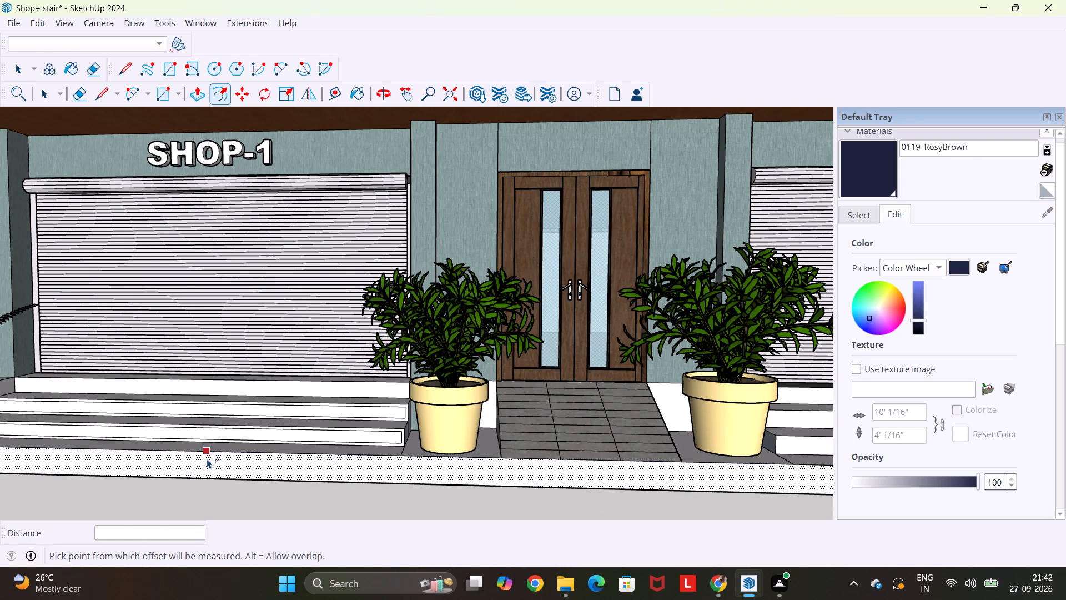
pyautogui.click(207, 459)
pyautogui.write('1"')
pyautogui.press('Return')
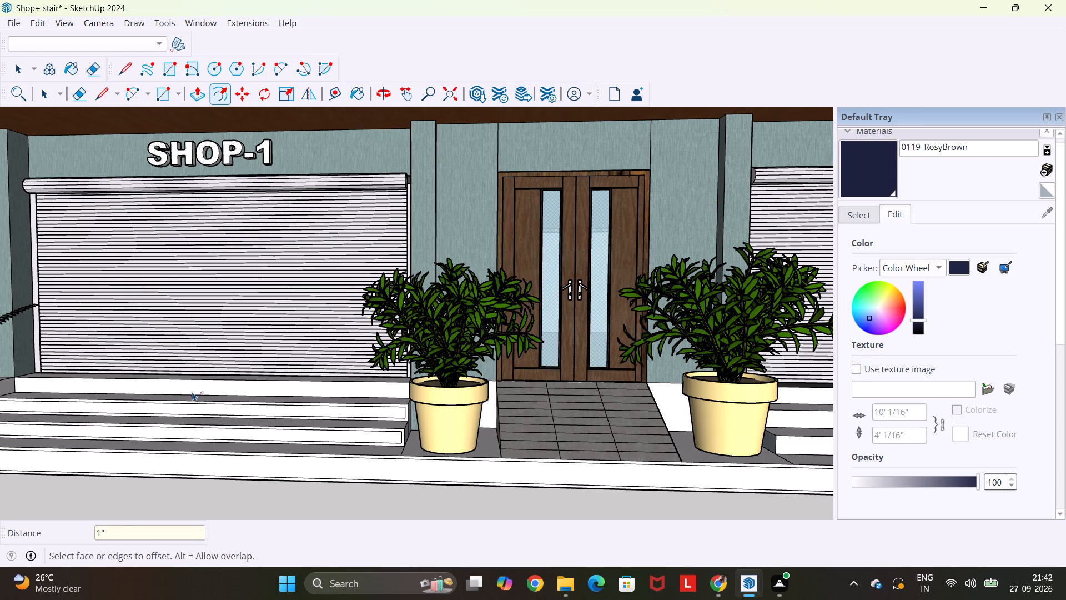
# Offset the outline of the top riser face of the SHOP-1 steps 1" inward.
pyautogui.scroll(4, 193, 388)
pyautogui.click(194, 391)
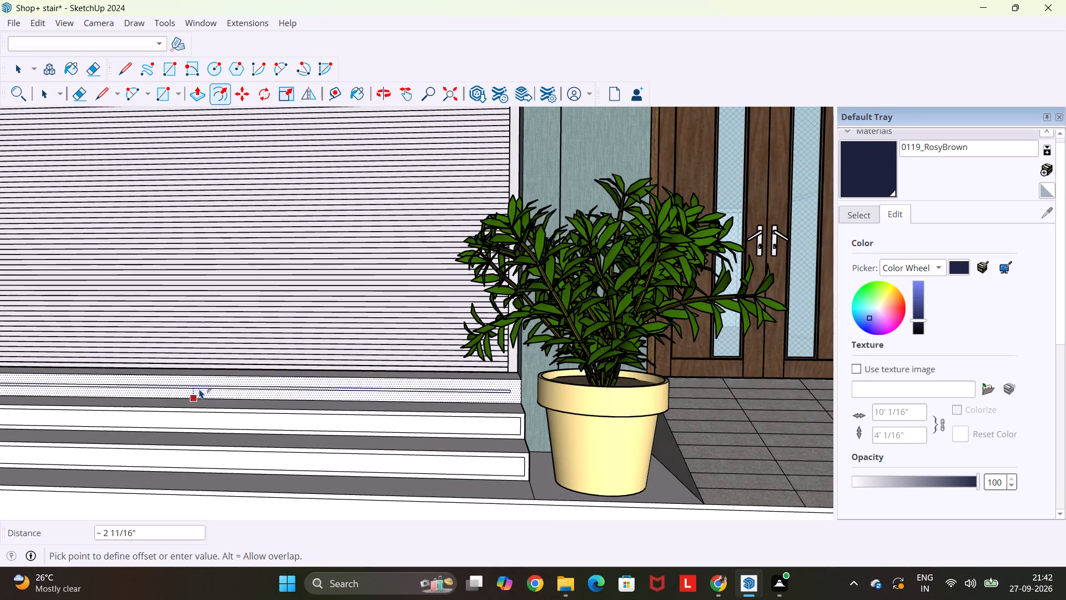
pyautogui.write('1"')
pyautogui.press('Return')
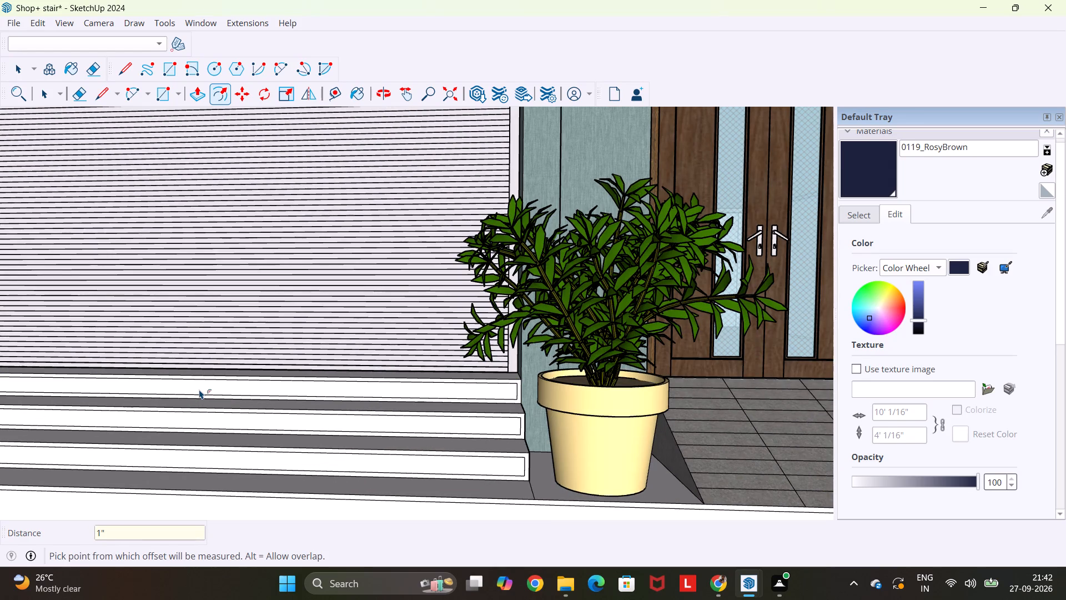
# Offset the outlines of all three riser faces of the SHOP-2 steps 1" inward, working from the lowest to the top.
pyautogui.scroll(-12, 199, 389)
pyautogui.scroll(5, 565, 428)
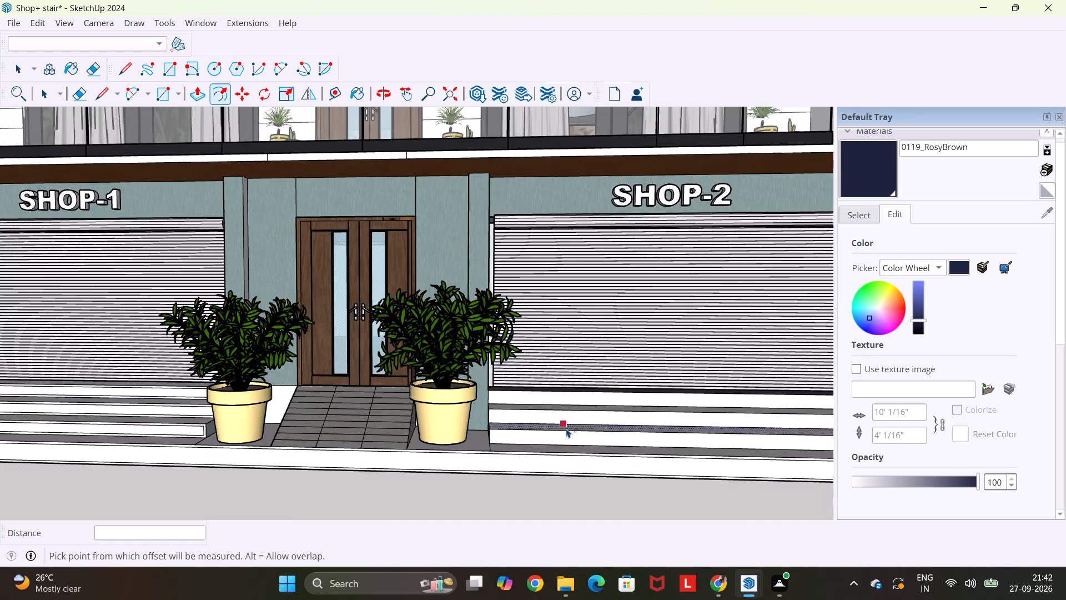
pyautogui.scroll(5, 566, 428)
pyautogui.click(570, 435)
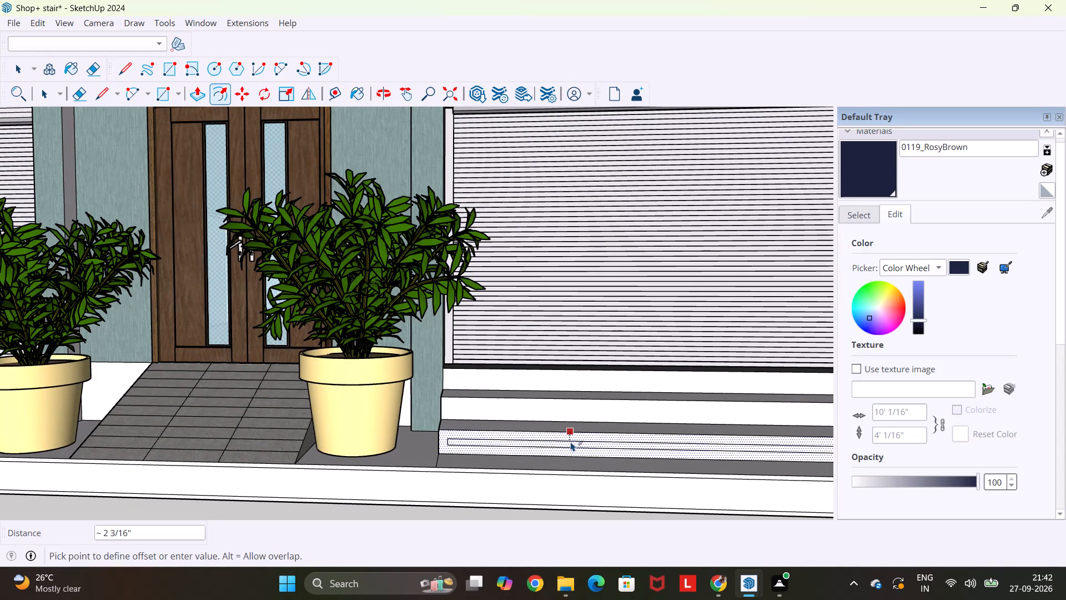
pyautogui.write('1"')
pyautogui.press('Return')
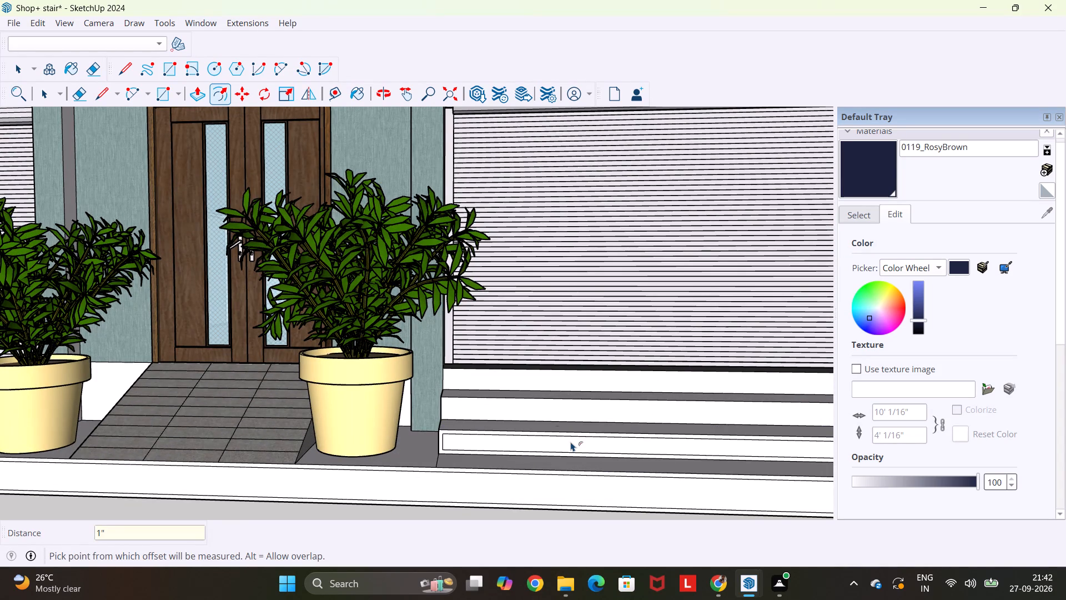
pyautogui.scroll(4, 571, 406)
pyautogui.click(572, 403)
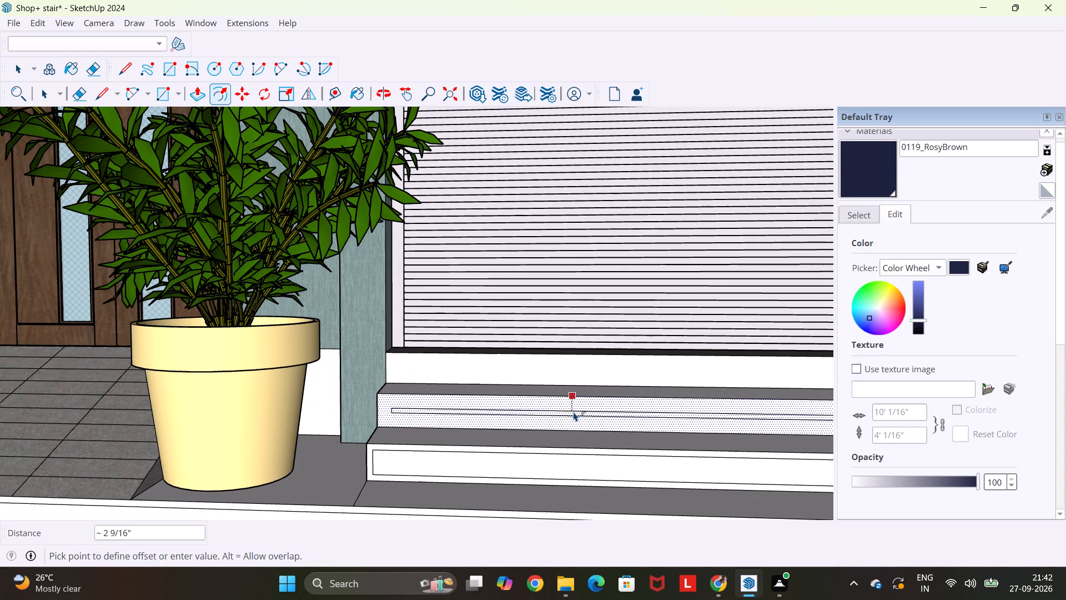
pyautogui.write('1"')
pyautogui.press('Return')
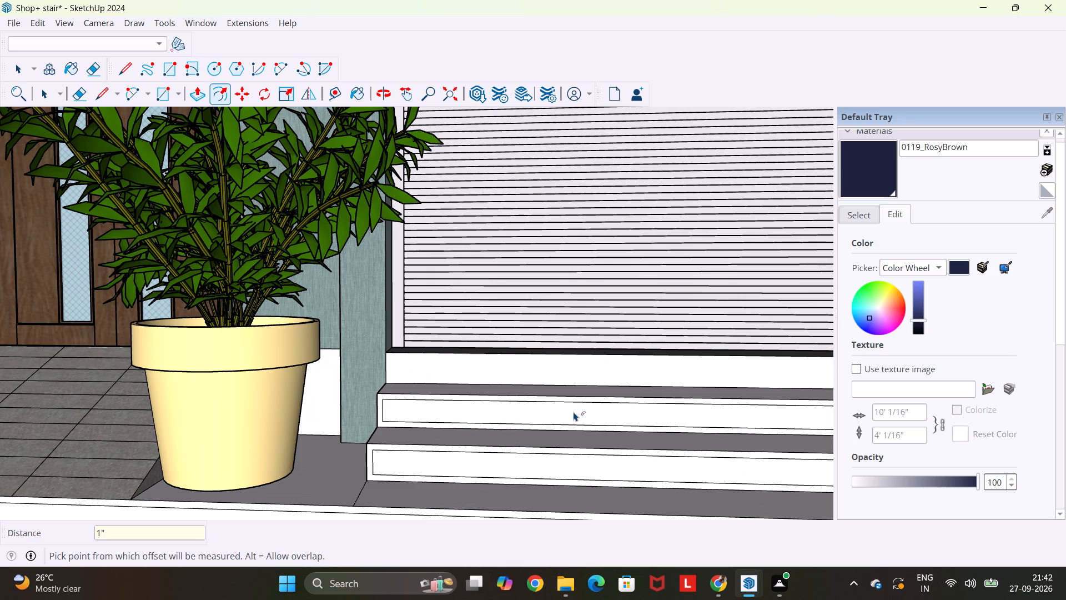
pyautogui.click(513, 382)
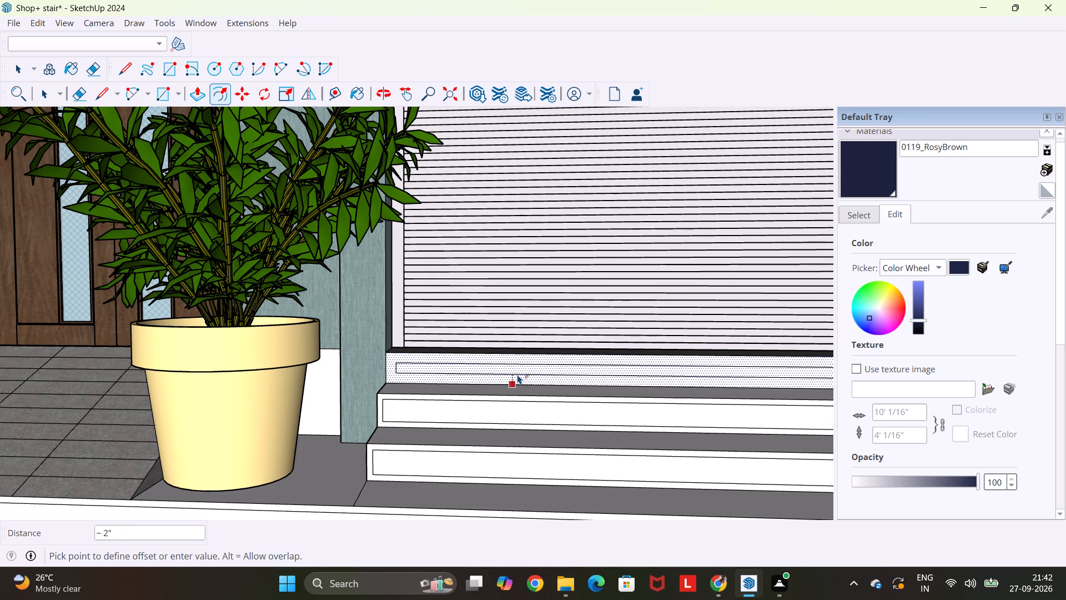
pyautogui.write('1"')
pyautogui.press('Return')
pyautogui.press('Escape')
pyautogui.press('space')
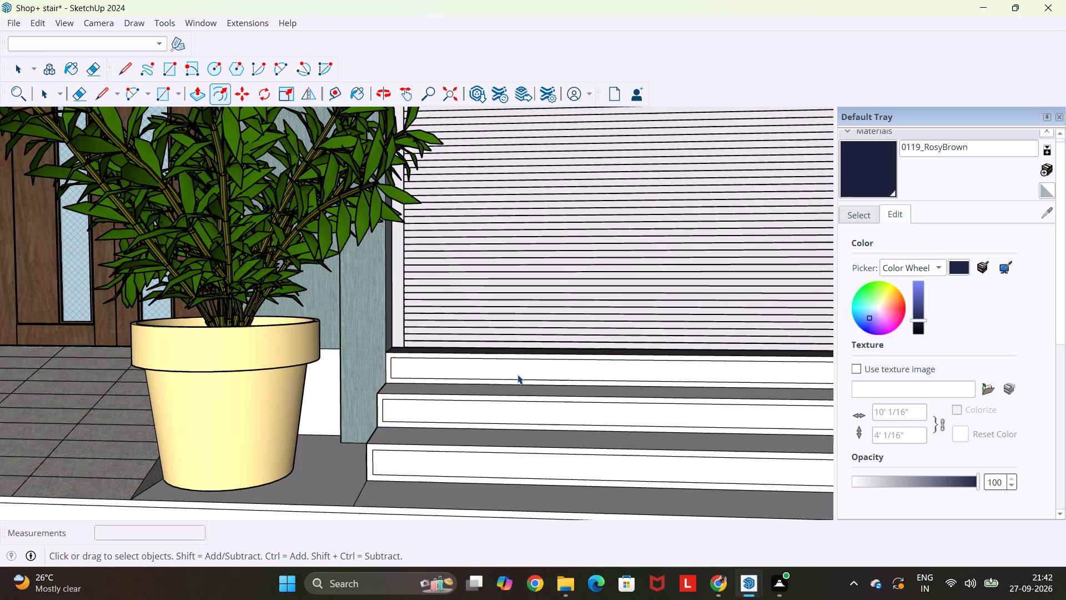
# Paint the border strips of the three SHOP-2 step risers with 0137_Black from the Colors-Named collection.
pyautogui.scroll(-5, 517, 379)
pyautogui.click(862, 213)
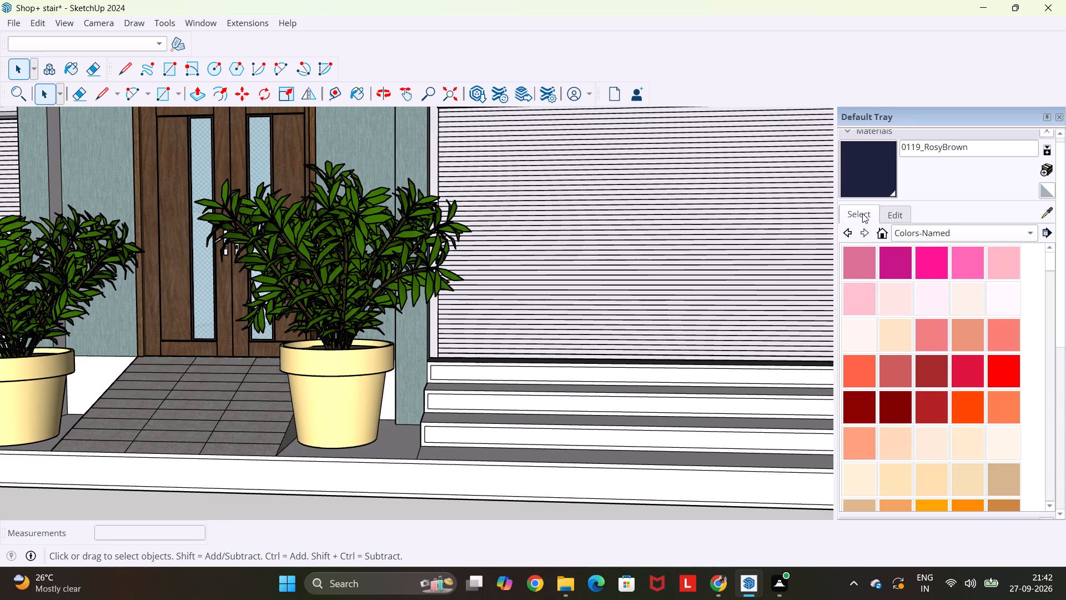
pyautogui.scroll(-20, 919, 333)
pyautogui.scroll(-11, 919, 333)
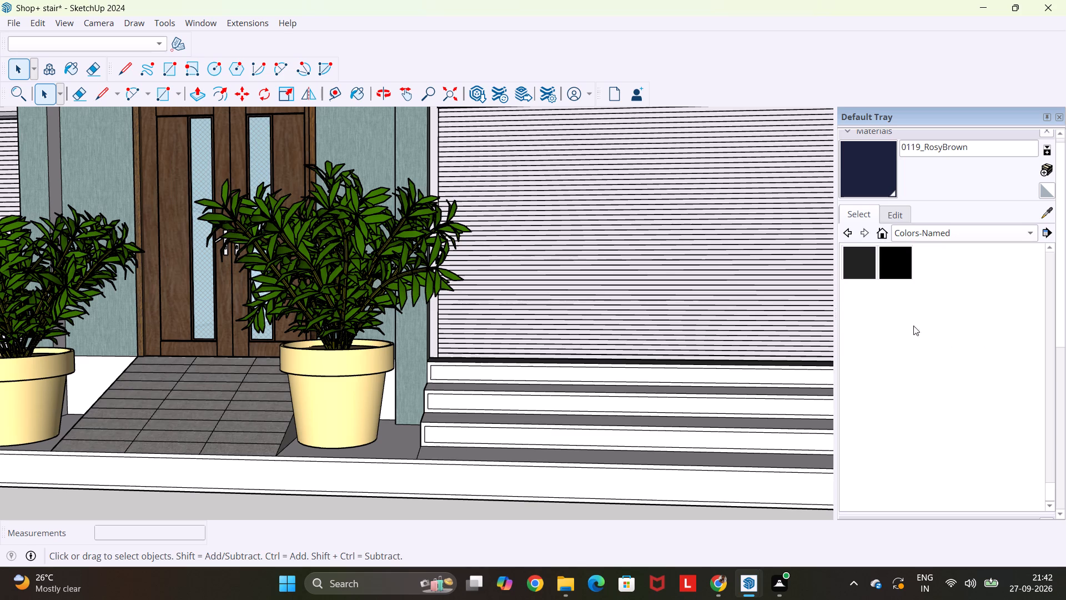
pyautogui.click(894, 261)
pyautogui.scroll(4, 570, 407)
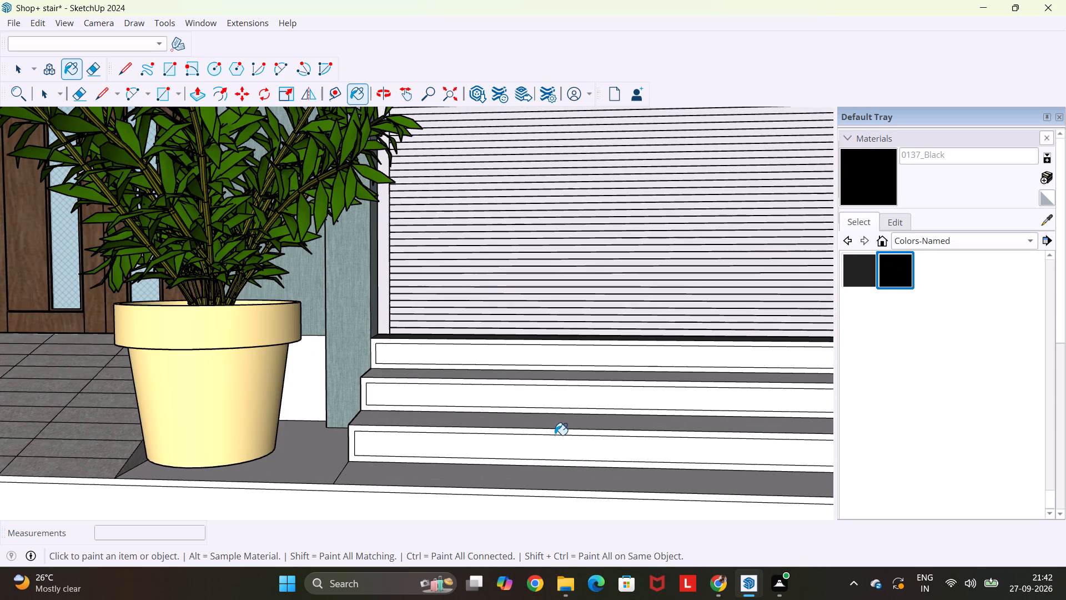
pyautogui.click(556, 434)
pyautogui.click(573, 382)
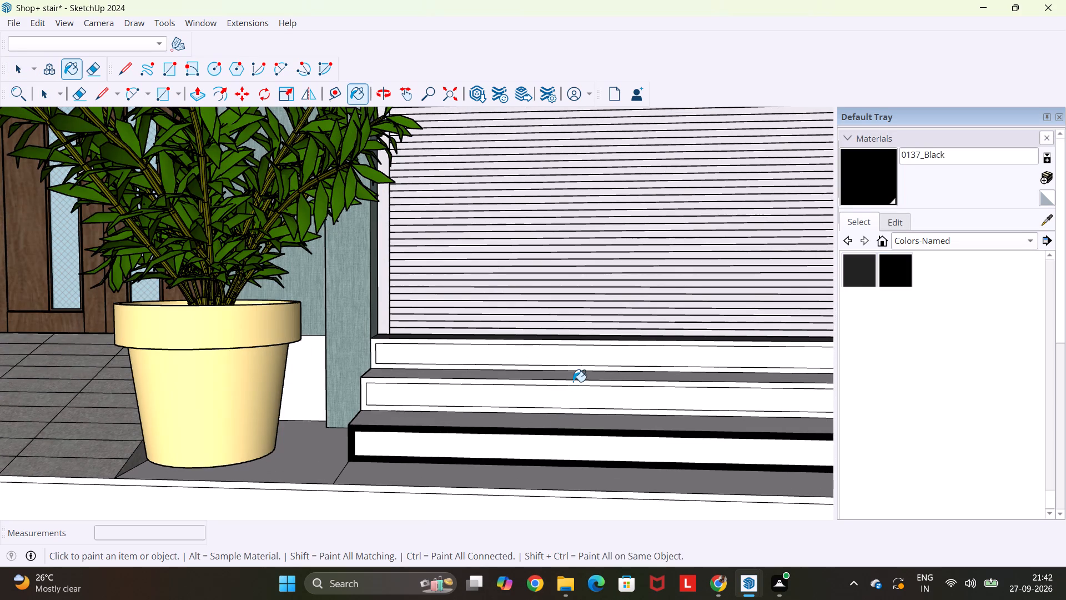
pyautogui.click(585, 343)
# Paint the border strip around the plinth's front face with 0137_Black.
pyautogui.moveTo(585, 343); pyautogui.dragTo(567, 392, button='middle')
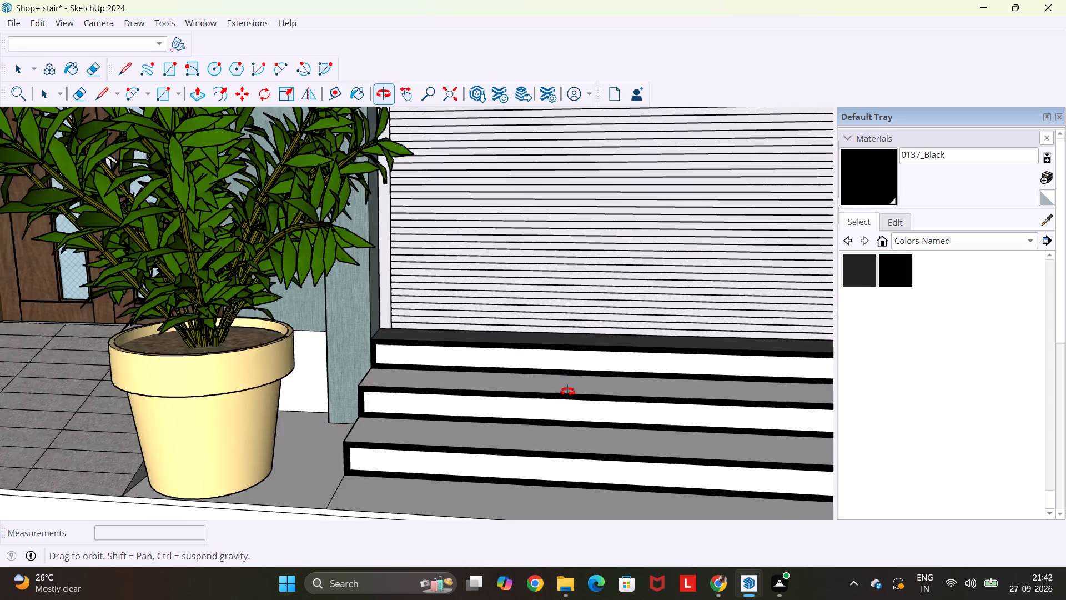
pyautogui.moveTo(567, 392); pyautogui.dragTo(573, 351, button='middle')
pyautogui.scroll(-2, 573, 351)
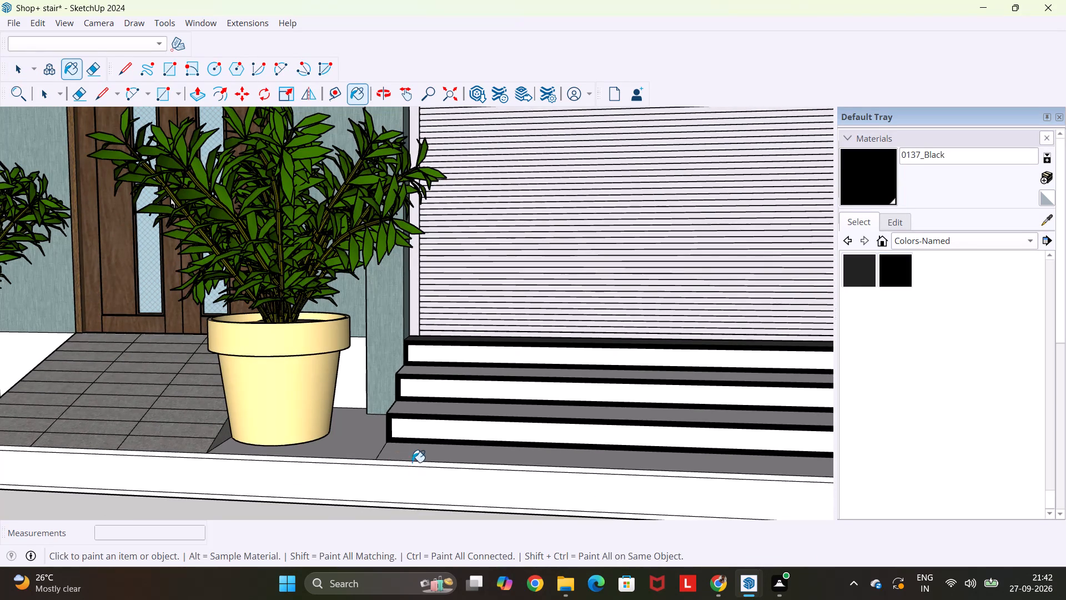
pyautogui.click(412, 464)
pyautogui.scroll(-18, 408, 463)
pyautogui.scroll(3, 174, 441)
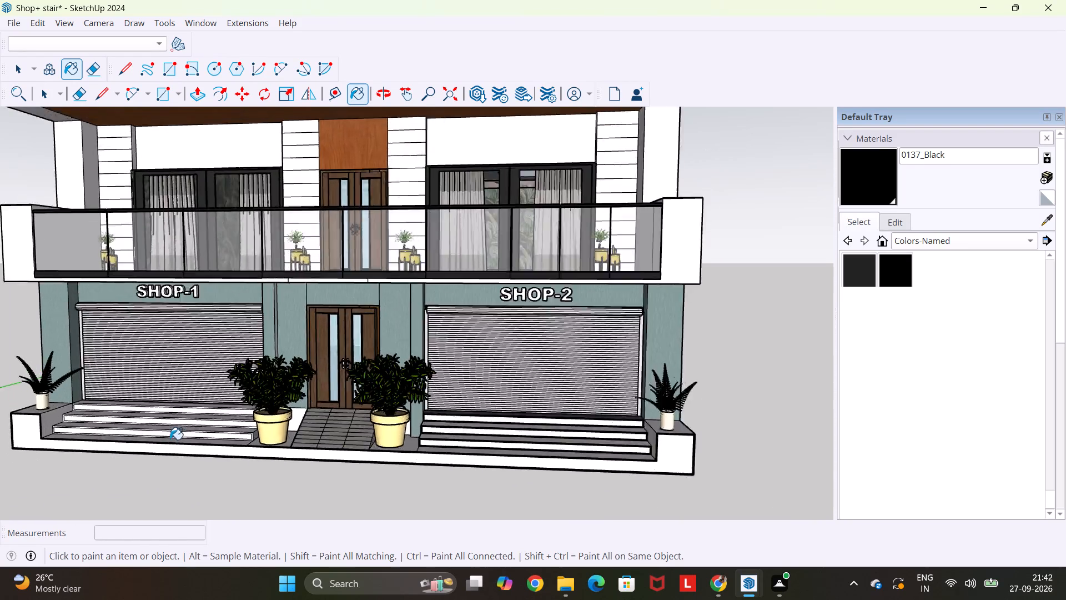
# Paint the border strips of the three SHOP-1 step risers with 0137_Black, working from the lowest to the top.
pyautogui.scroll(15, 170, 439)
pyautogui.click(166, 416)
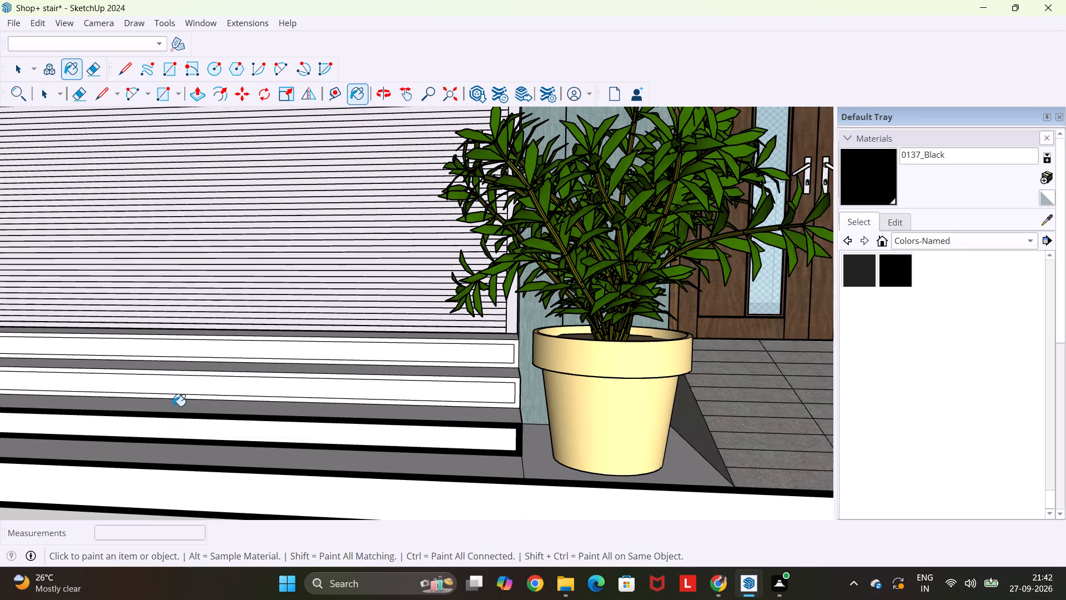
pyautogui.click(206, 372)
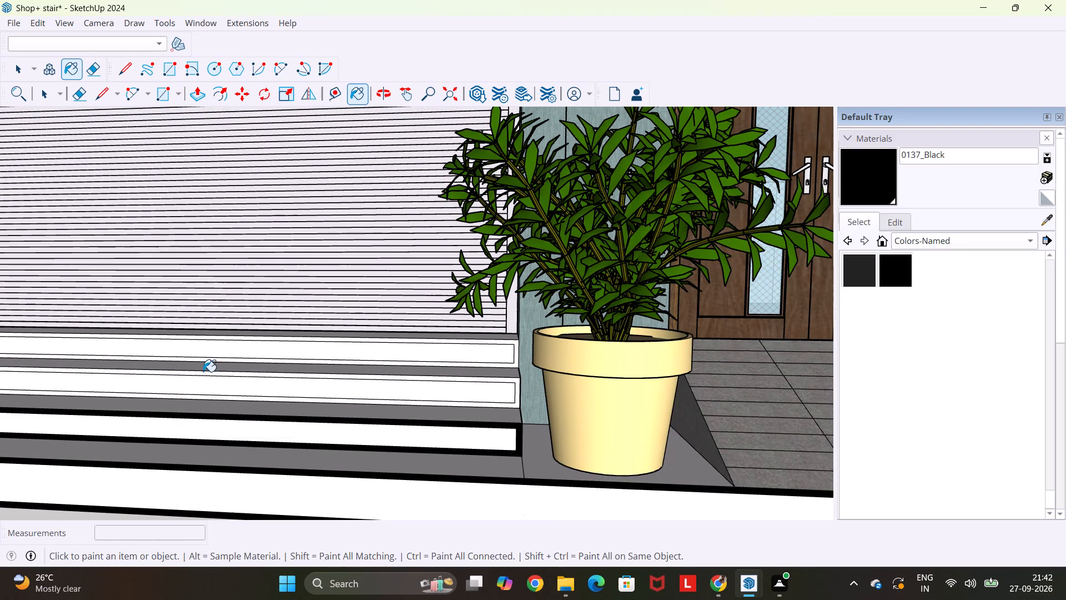
pyautogui.click(204, 374)
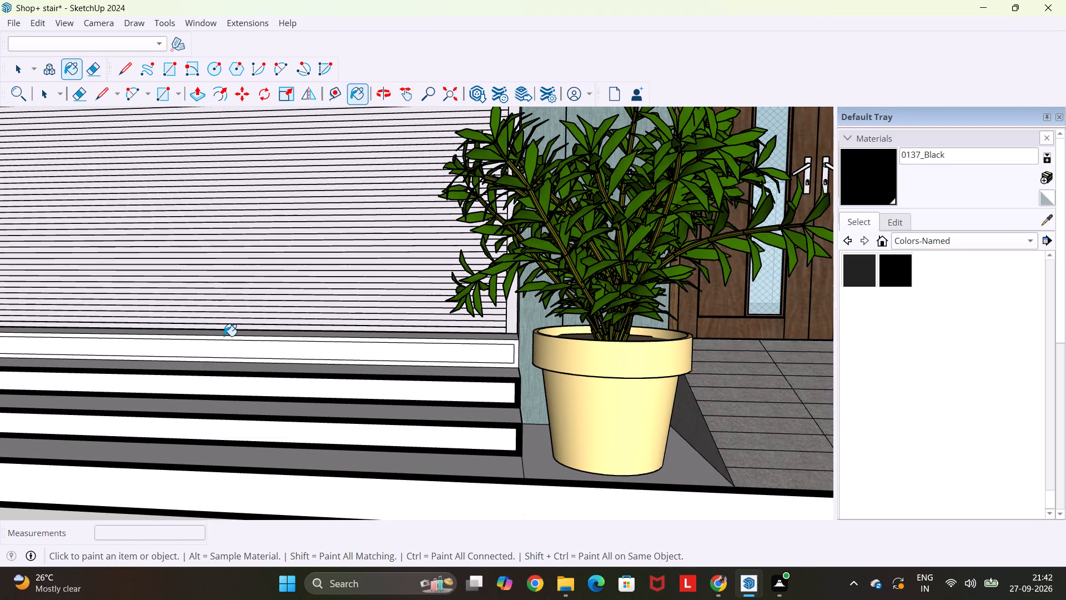
pyautogui.click(223, 336)
pyautogui.click(223, 337)
pyautogui.scroll(4, 222, 337)
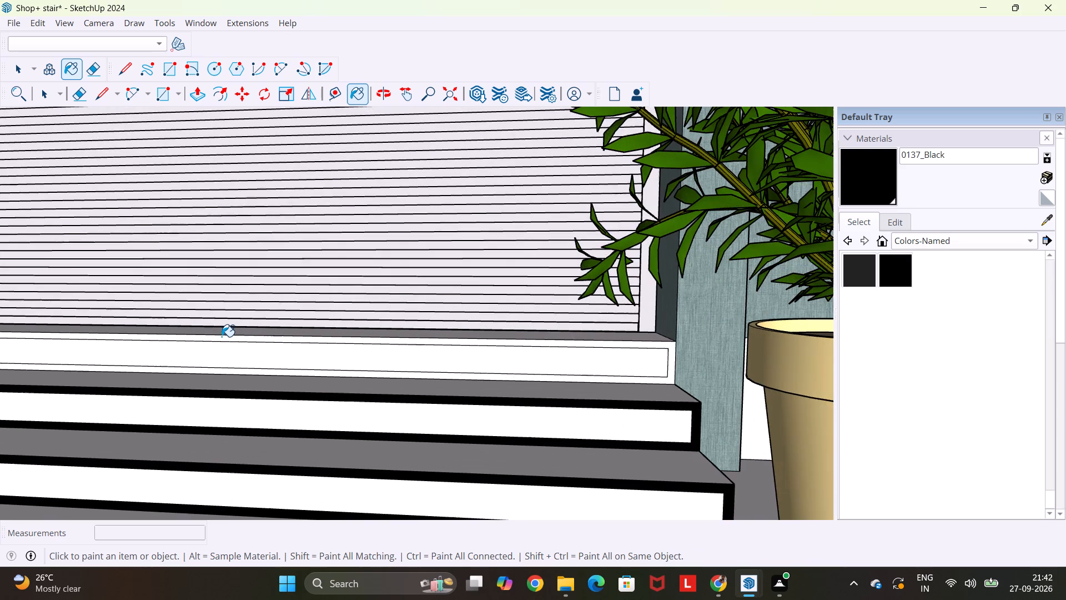
pyautogui.scroll(3, 222, 337)
pyautogui.click(222, 337)
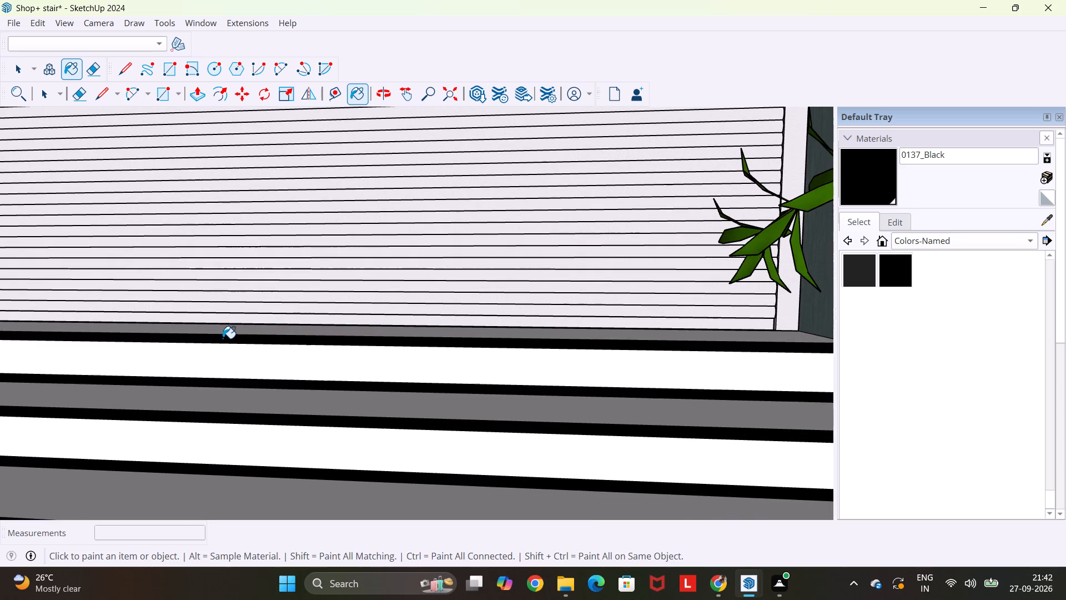
# Paint the treads of the SHOP-1 steps with Carrera Marble from the Stone collection.
pyautogui.scroll(-11, 223, 338)
pyautogui.moveTo(283, 377); pyautogui.dragTo(339, 534, button='middle')
pyautogui.scroll(-13, 339, 534)
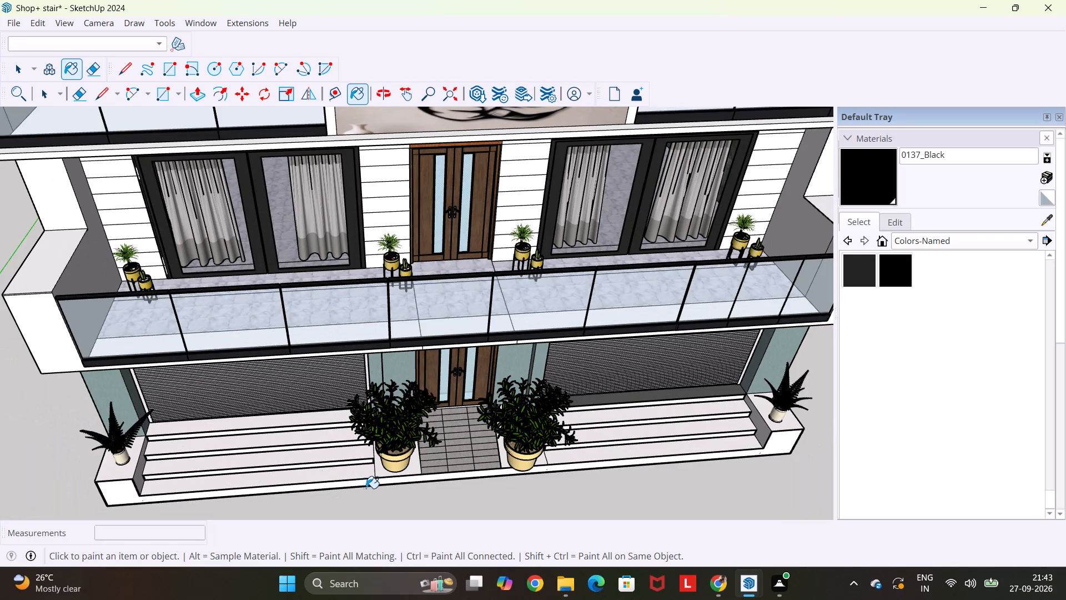
pyautogui.click(917, 240)
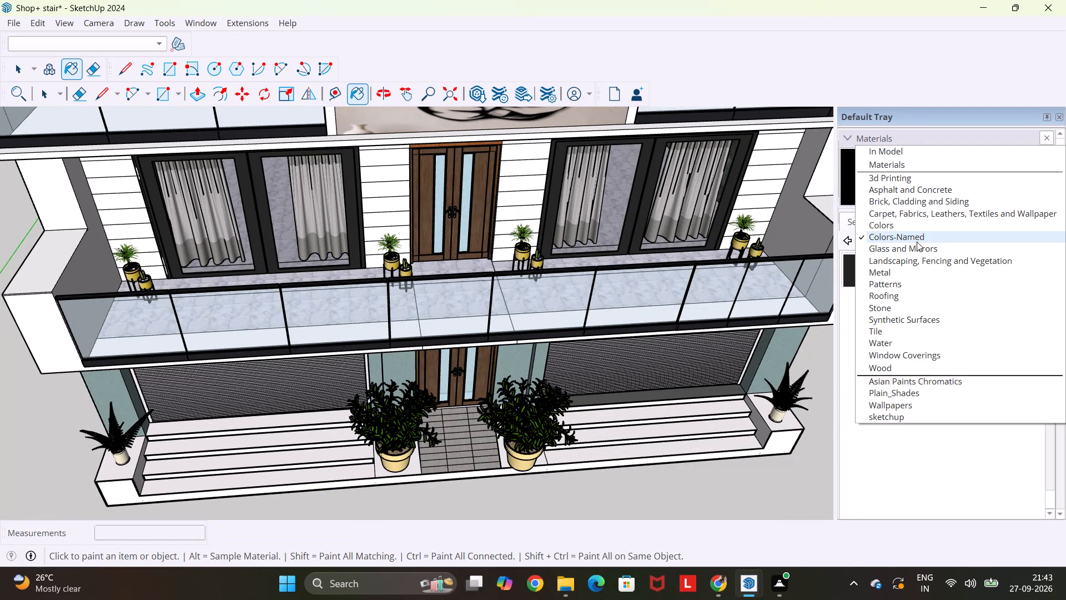
pyautogui.click(913, 306)
pyautogui.click(891, 274)
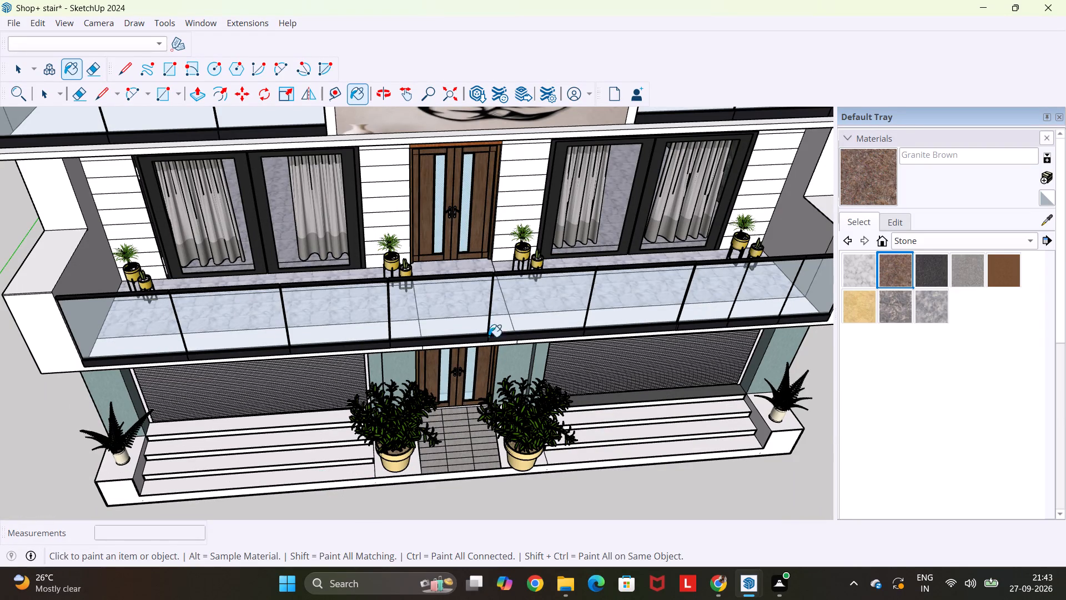
pyautogui.click(859, 267)
pyautogui.scroll(8, 333, 399)
pyautogui.click(314, 426)
pyautogui.click(325, 474)
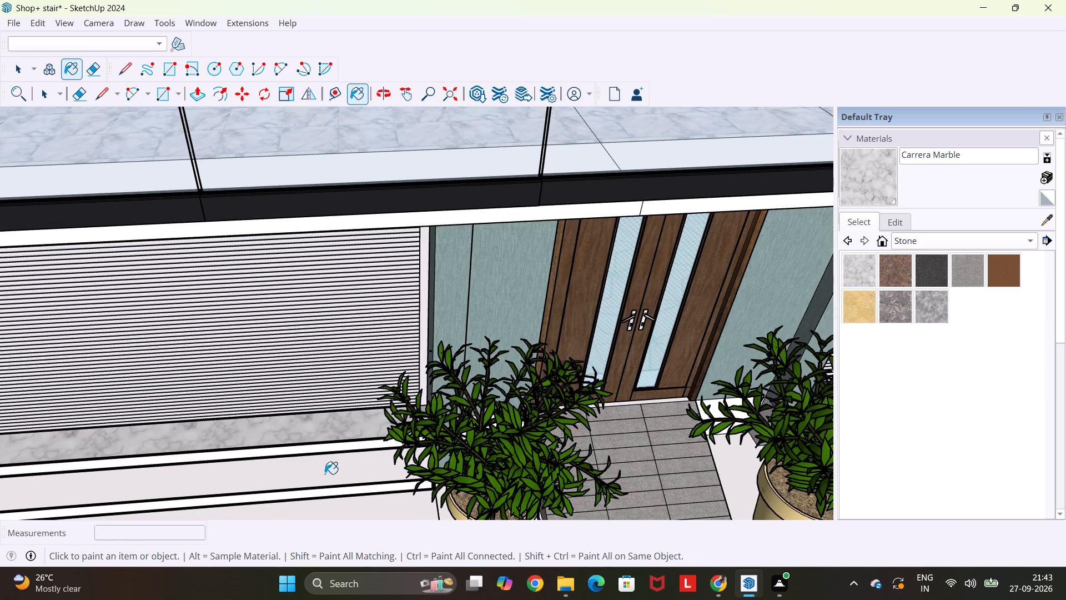
pyautogui.scroll(-9, 325, 473)
pyautogui.scroll(5, 323, 504)
pyautogui.click(318, 486)
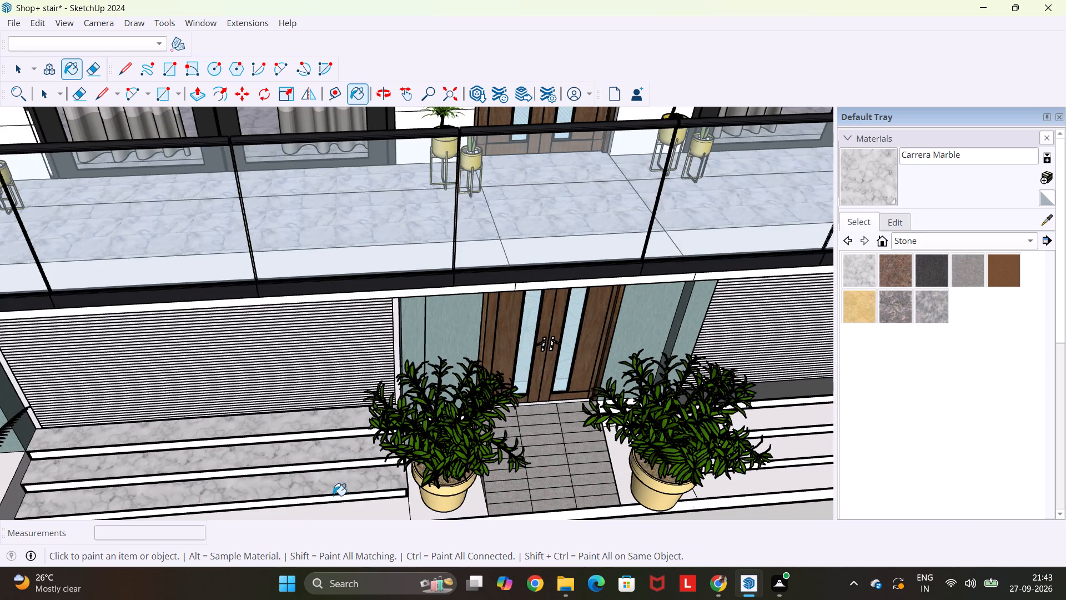
pyautogui.scroll(-3, 341, 497)
pyautogui.click(365, 512)
# Paint the treads of the SHOP-2 steps with Carrera Marble.
pyautogui.click(701, 483)
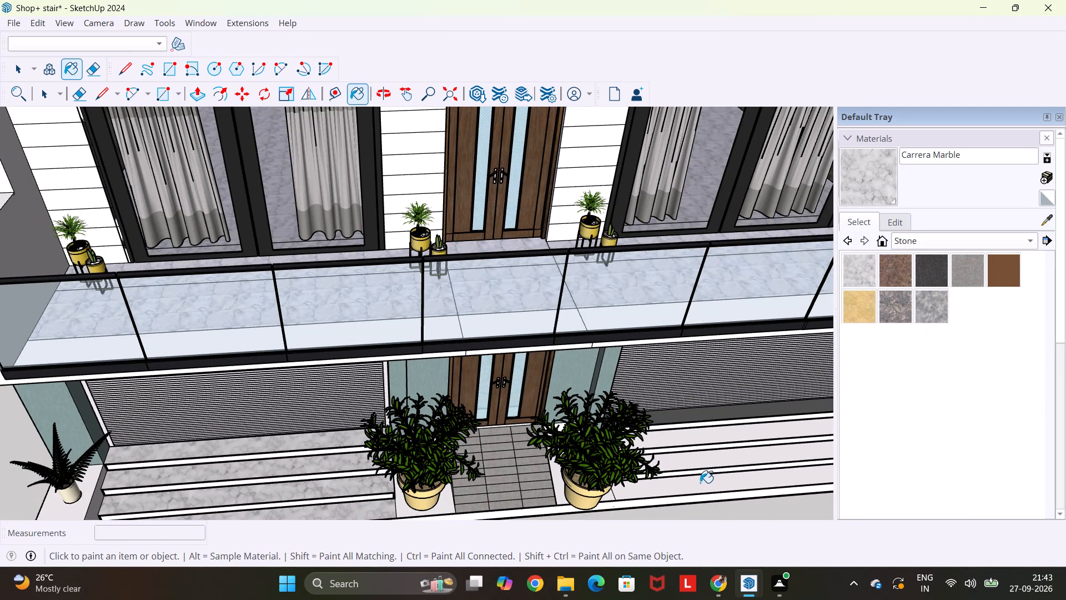
pyautogui.scroll(4, 699, 479)
pyautogui.click(694, 459)
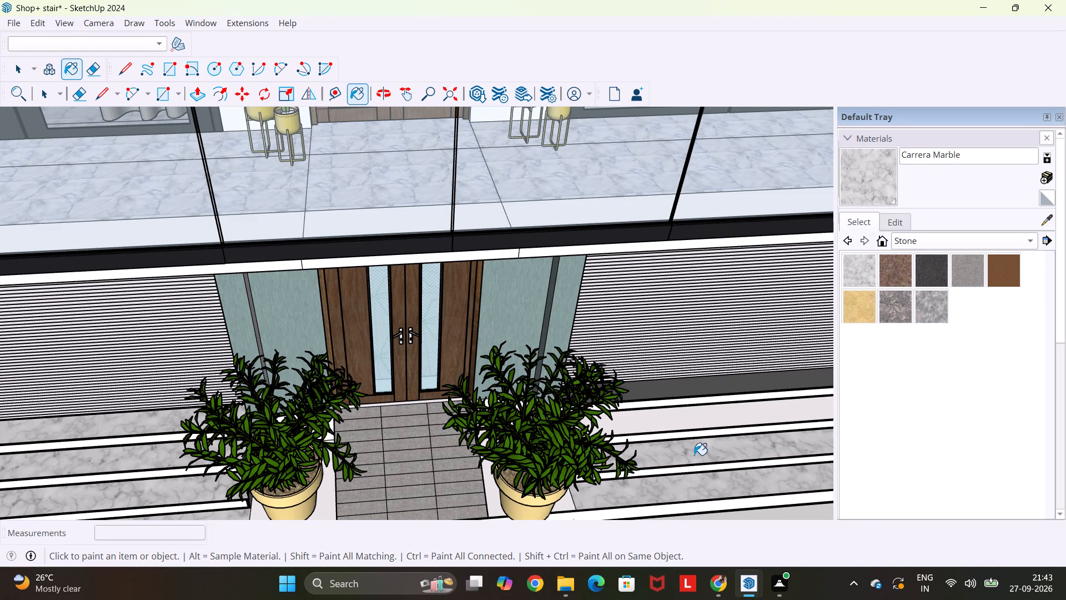
pyautogui.click(678, 424)
# Paint the plinth's front face inside its black border with Carrera Marble.
pyautogui.scroll(-9, 678, 421)
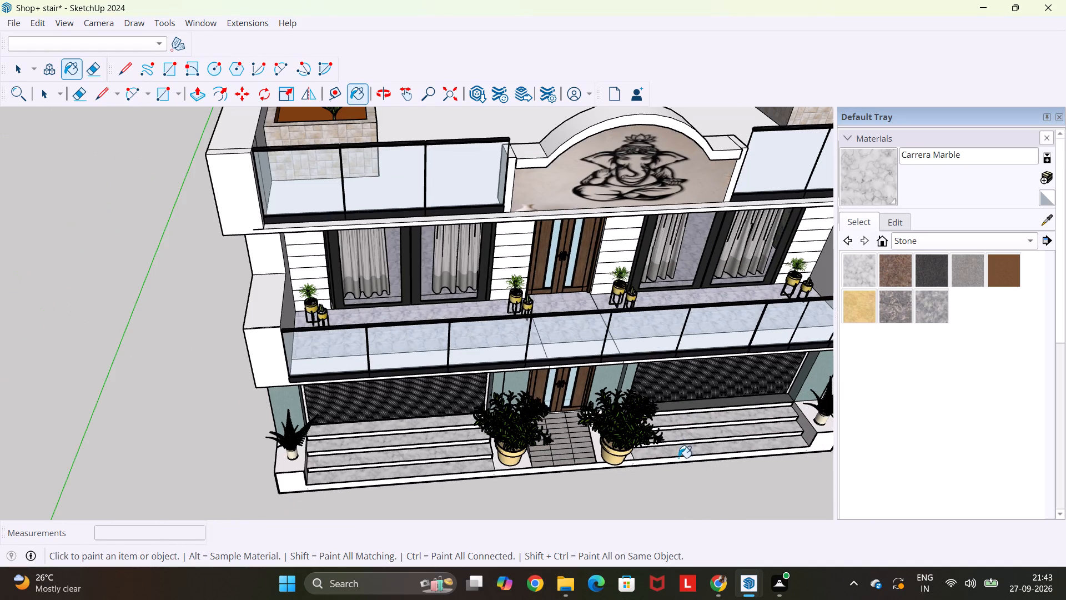
pyautogui.moveTo(673, 453); pyautogui.dragTo(627, 375, button='middle')
pyautogui.scroll(5, 409, 503)
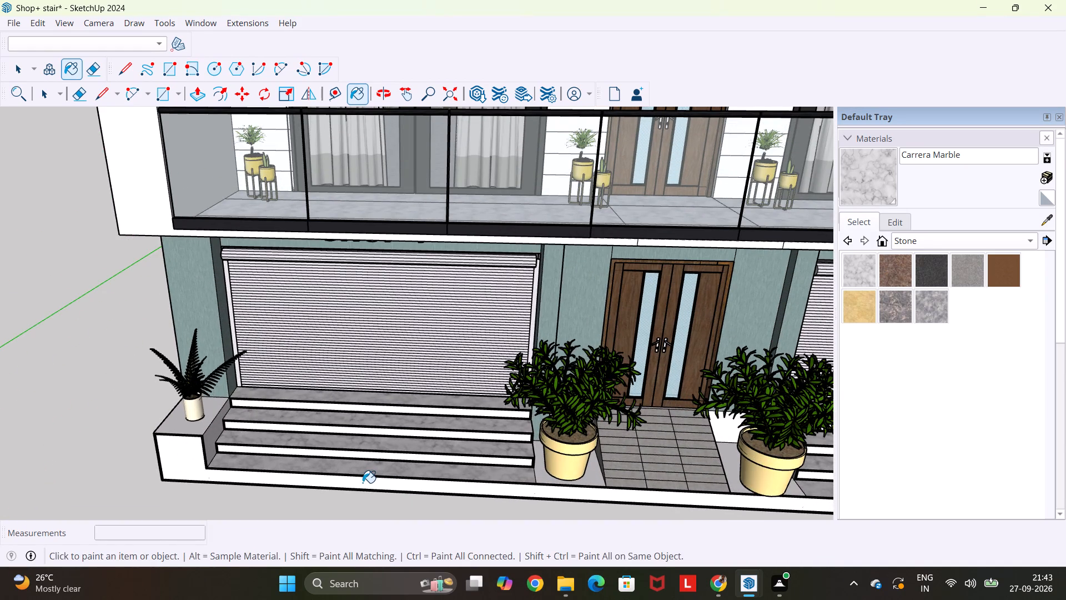
pyautogui.click(363, 483)
pyautogui.scroll(-4, 363, 483)
pyautogui.press('Escape')
pyautogui.press('space')
# Move the large potted plant on the SHOP-2 side of the entrance over the landing between the ramp and the steps.
pyautogui.moveTo(577, 513); pyautogui.dragTo(567, 494, button='middle')
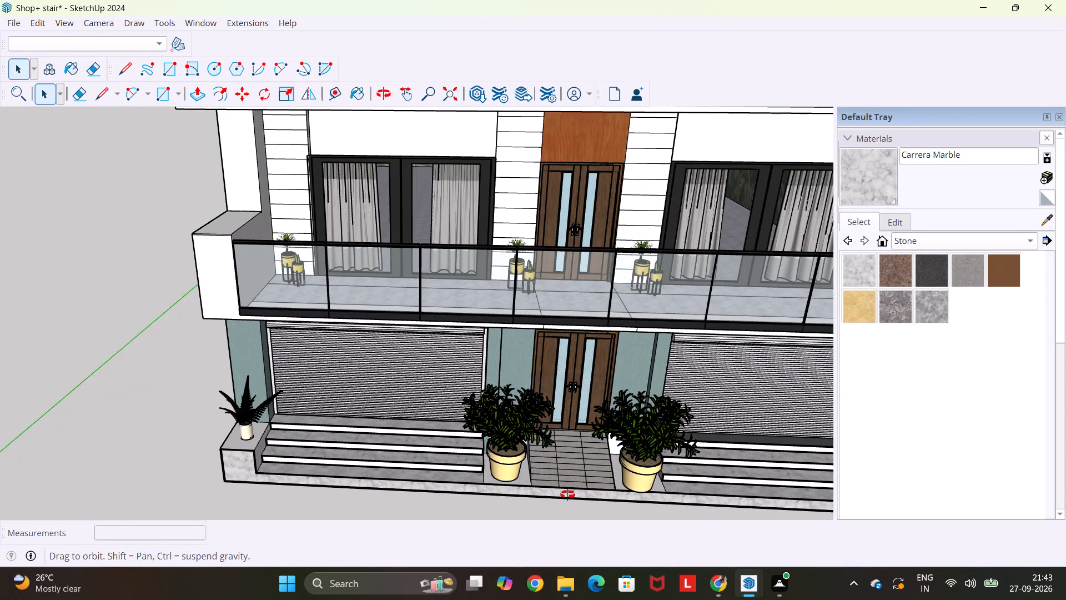
pyautogui.moveTo(567, 494); pyautogui.dragTo(758, 479, button='middle')
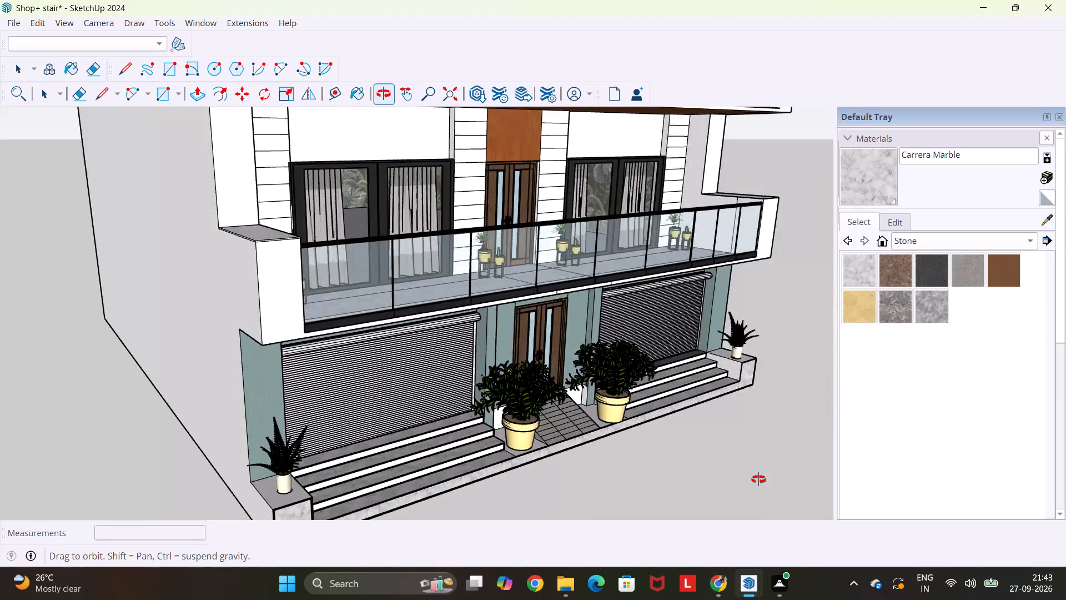
pyautogui.moveTo(758, 479); pyautogui.dragTo(906, 422, button='middle')
pyautogui.scroll(7, 546, 394)
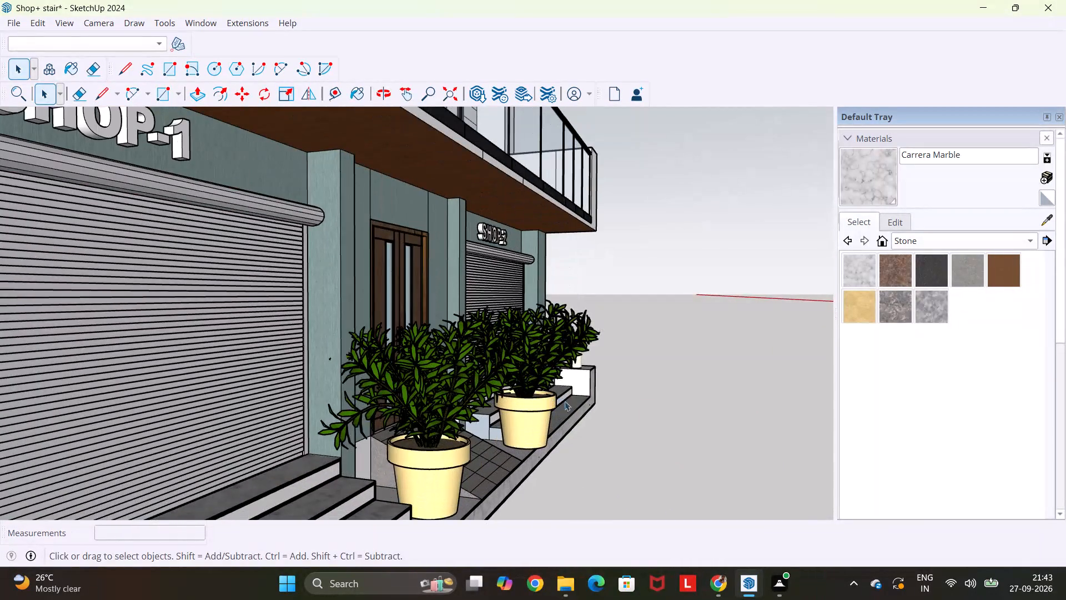
pyautogui.moveTo(582, 438); pyautogui.dragTo(601, 417, button='middle')
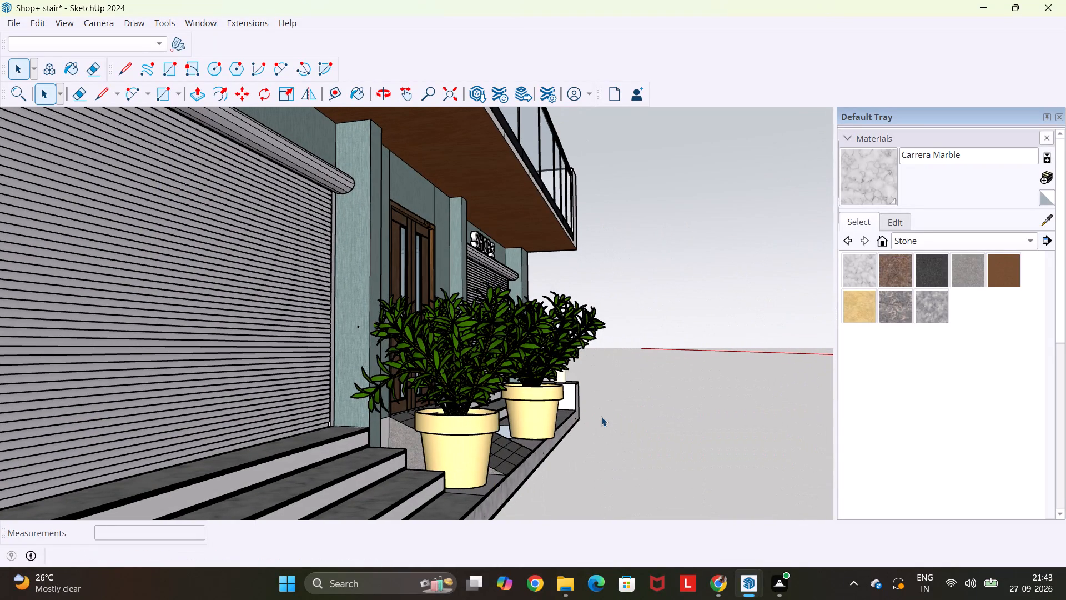
pyautogui.press('m')
pyautogui.click(542, 422)
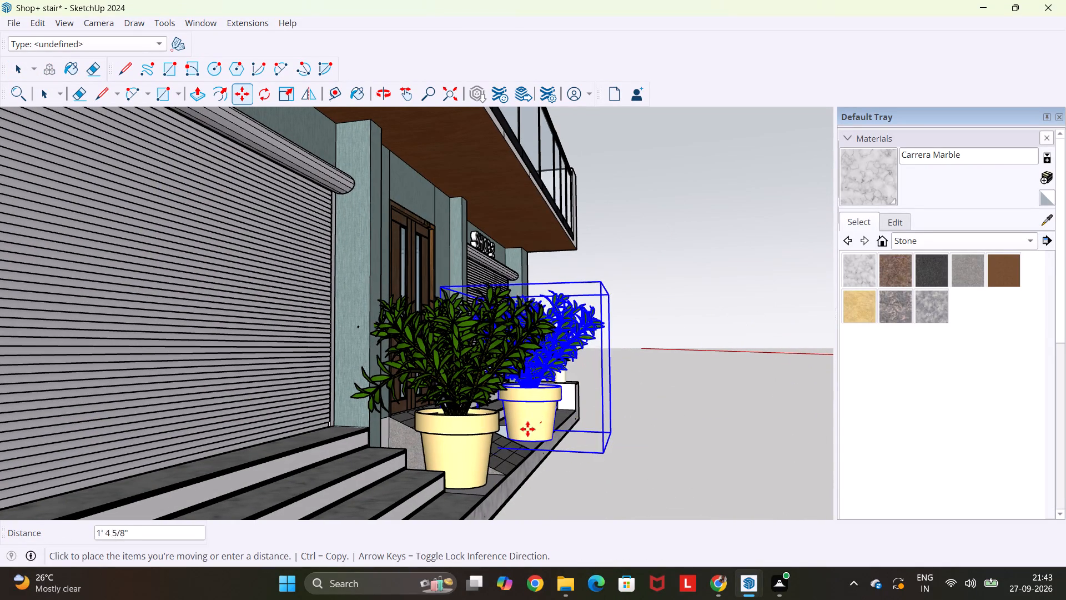
pyautogui.scroll(5, 536, 428)
pyautogui.scroll(2, 594, 412)
pyautogui.moveTo(577, 410); pyautogui.dragTo(283, 437, button='middle')
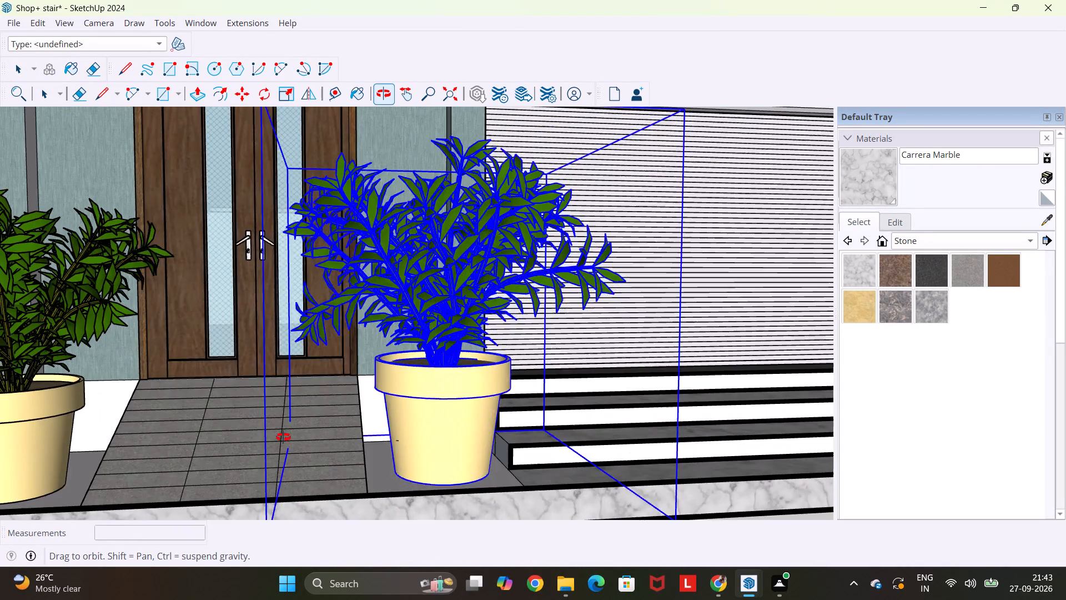
pyautogui.moveTo(283, 437); pyautogui.dragTo(283, 437, button='middle')
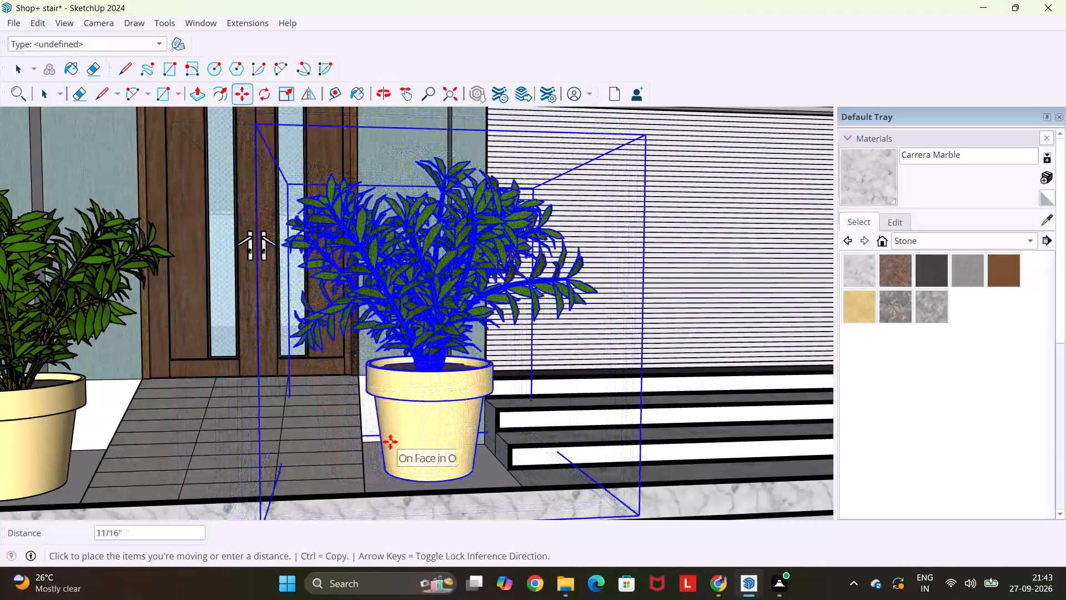
pyautogui.click(390, 442)
# Shift the SHOP-2-side entrance plant downward toward the landing surface.
pyautogui.scroll(-5, 426, 450)
pyautogui.moveTo(436, 497); pyautogui.dragTo(489, 496, button='middle')
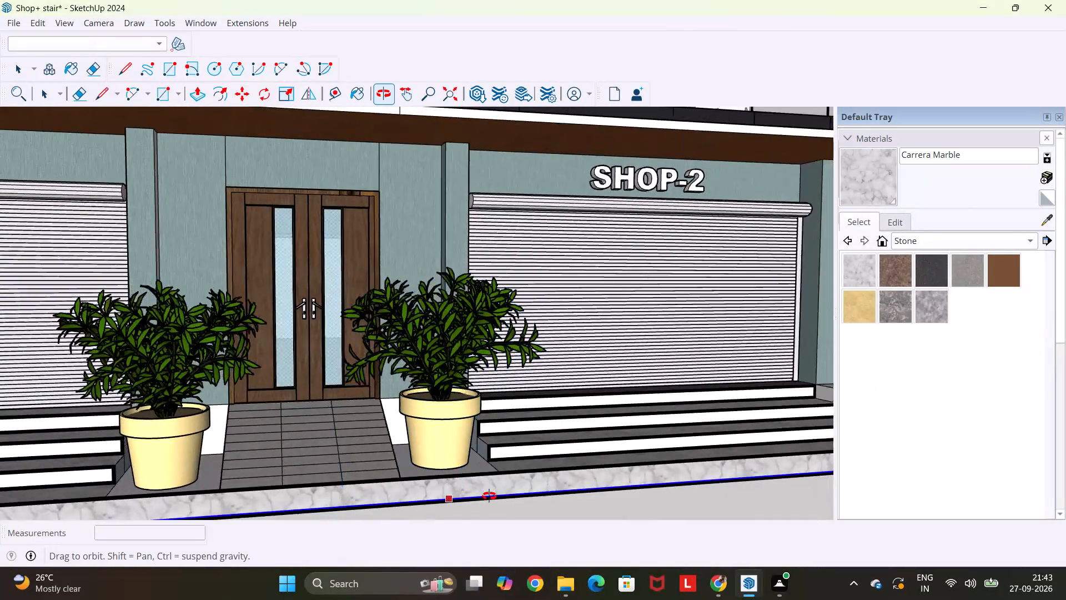
pyautogui.moveTo(489, 496); pyautogui.dragTo(695, 469, button='middle')
pyautogui.scroll(3, 695, 469)
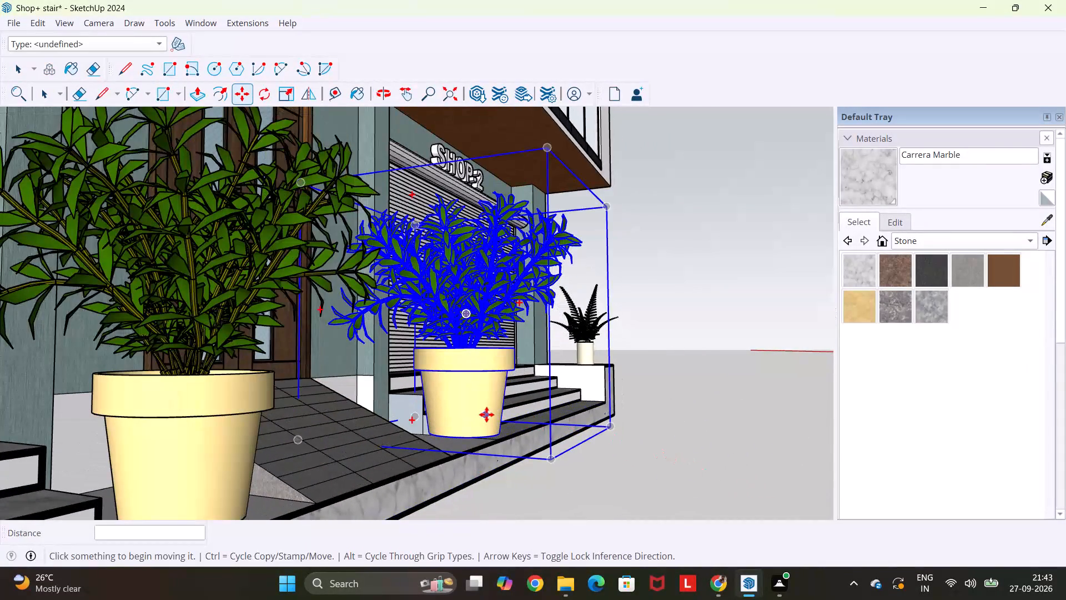
pyautogui.click(486, 413)
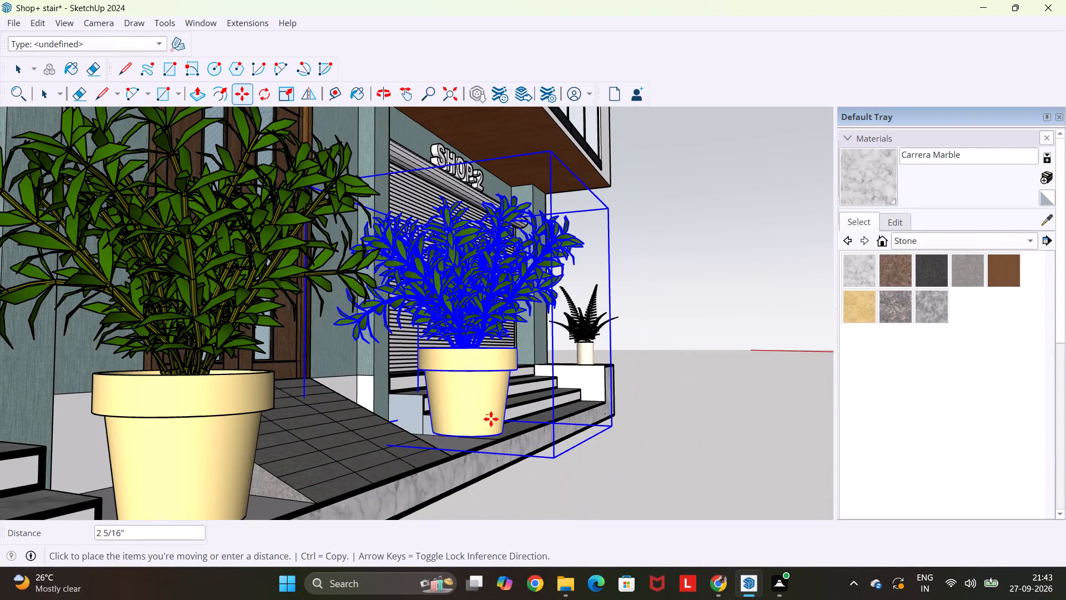
pyautogui.click(486, 436)
# Move the same potted plant back from the plinth's front edge onto the landing face beside the SHOP-2 steps.
pyautogui.moveTo(518, 447); pyautogui.dragTo(513, 446, button='middle')
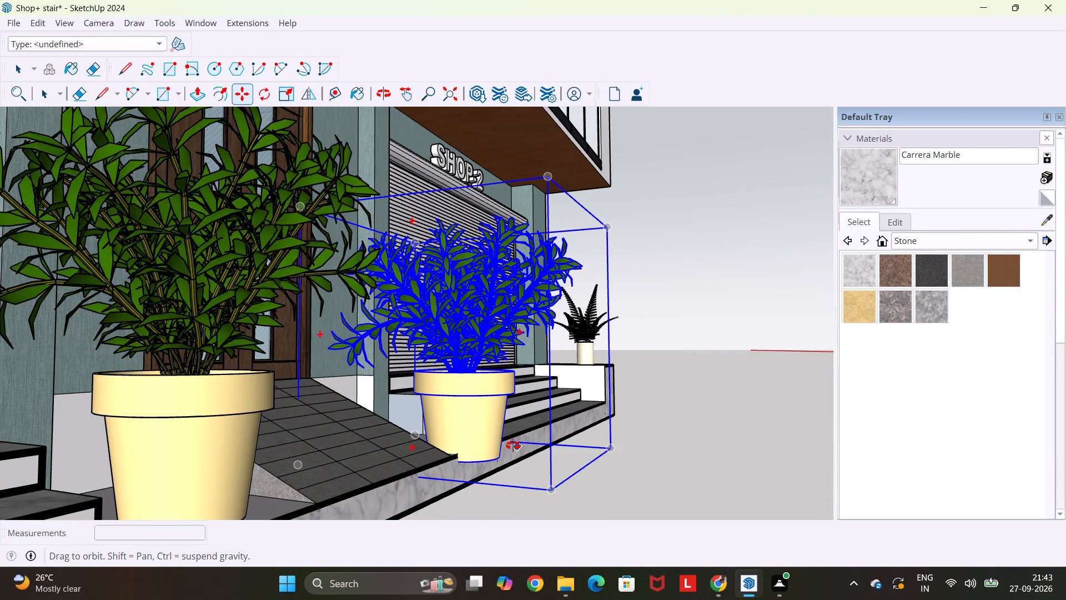
pyautogui.moveTo(513, 446); pyautogui.dragTo(296, 431, button='middle')
pyautogui.scroll(5, 264, 421)
pyautogui.click(249, 409)
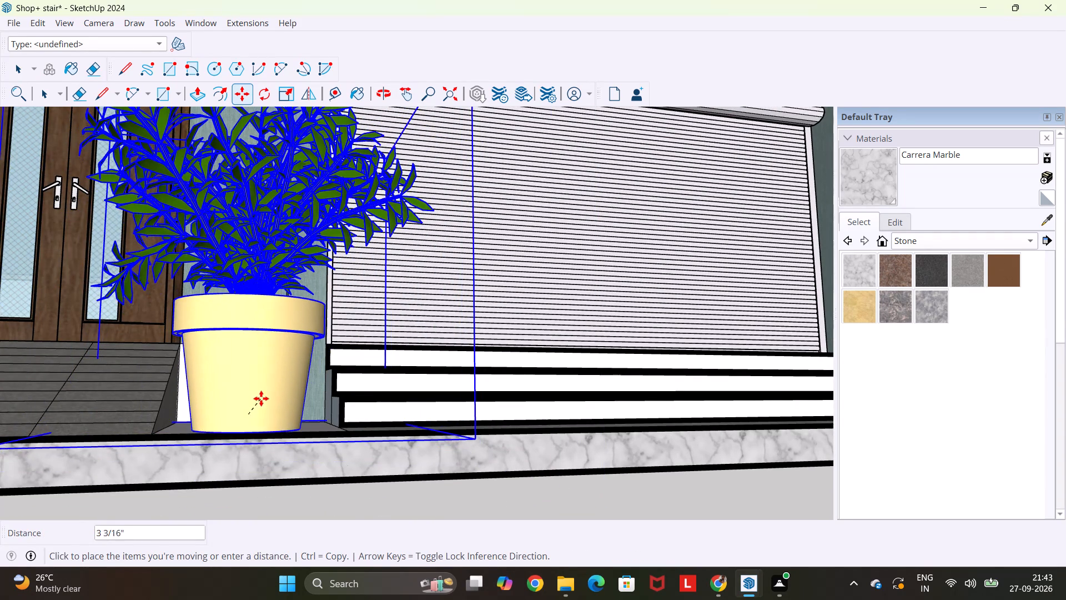
pyautogui.press('Escape')
pyautogui.scroll(4, 293, 416)
pyautogui.click(271, 466)
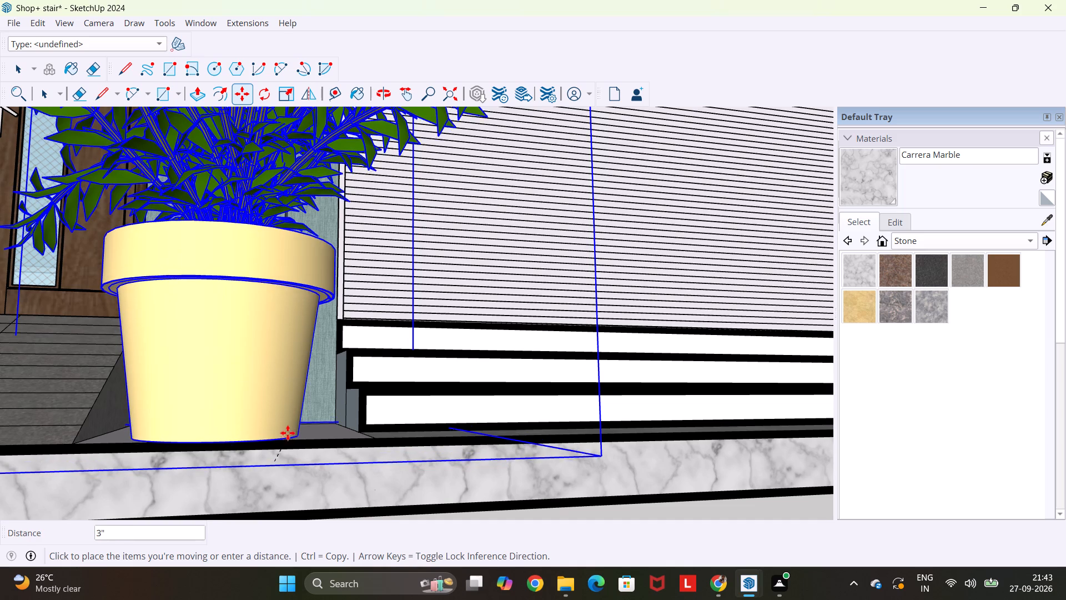
pyautogui.moveTo(299, 416); pyautogui.dragTo(388, 424, button='middle')
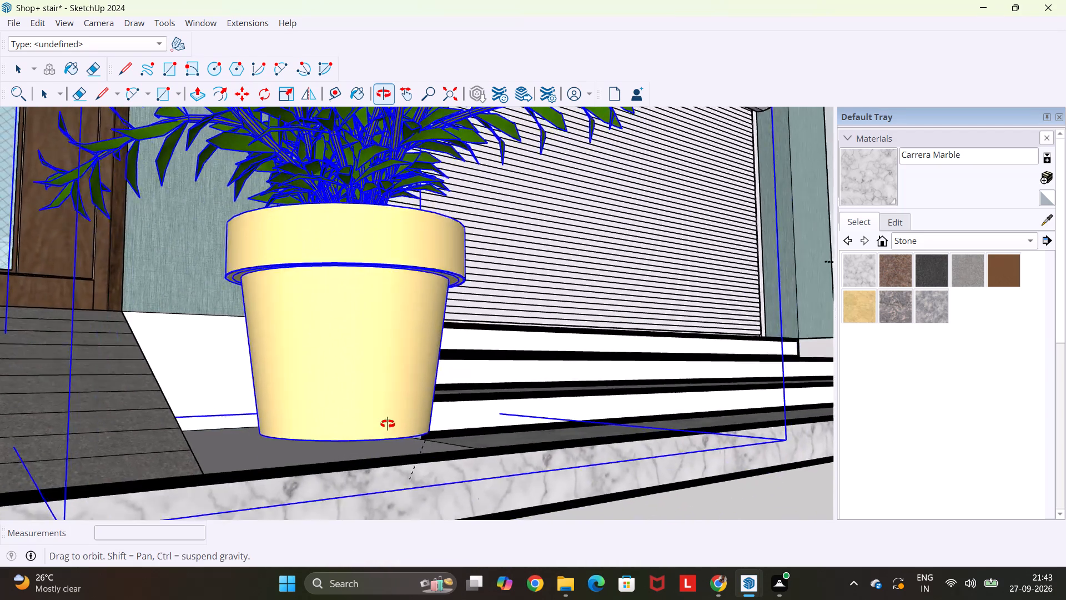
pyautogui.moveTo(388, 424); pyautogui.dragTo(46, 449, button='middle')
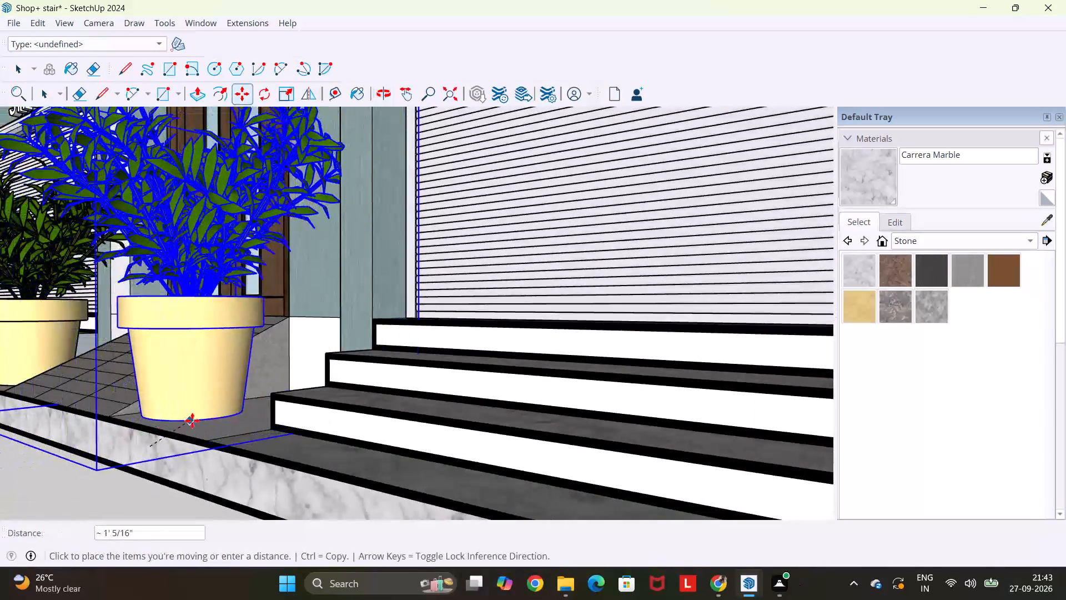
pyautogui.click(220, 422)
pyautogui.press('Escape')
pyautogui.press('space')
# Examine the building's front from several angles, checking the entrance plants, steps and plinth.
pyautogui.scroll(-8, 220, 422)
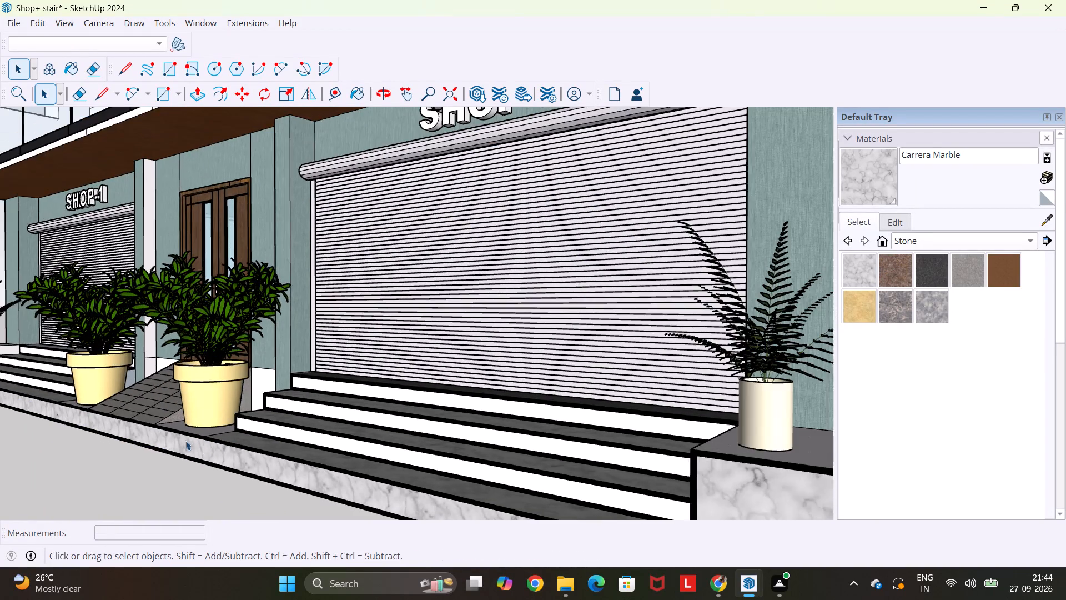
pyautogui.moveTo(123, 443); pyautogui.dragTo(312, 444, button='middle')
pyautogui.scroll(-16, 312, 444)
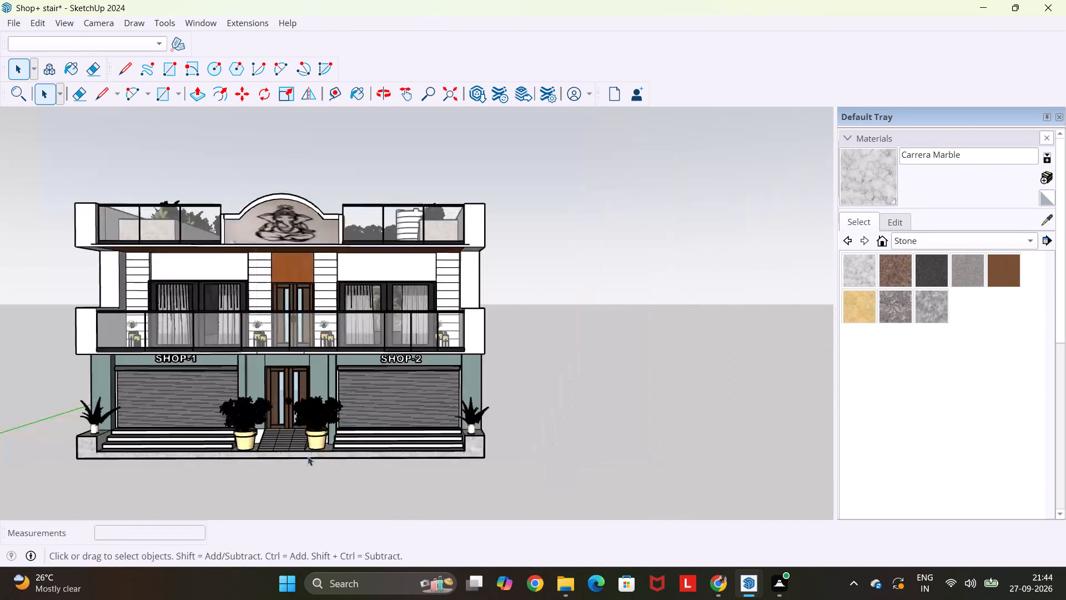
pyautogui.scroll(-4, 308, 456)
pyautogui.moveTo(217, 486); pyautogui.dragTo(276, 489, button='middle')
pyautogui.scroll(8, 312, 475)
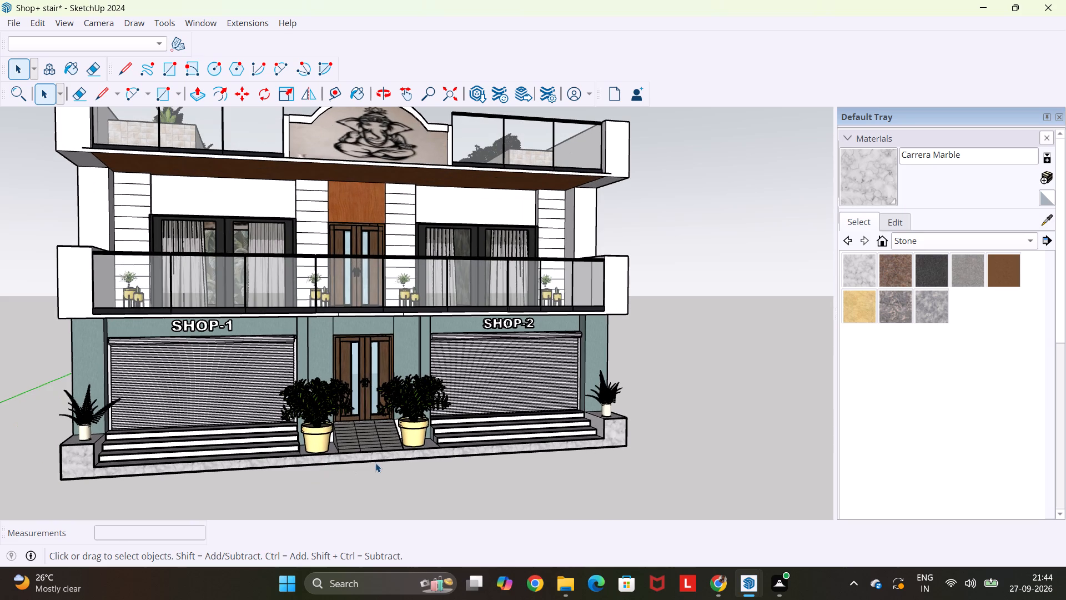
pyautogui.keyDown('shift'); pyautogui.moveTo(375, 463); pyautogui.dragTo(475, 470, button='middle'); pyautogui.keyUp('shift')
pyautogui.keyDown('ctrl'); pyautogui.moveTo(476, 469); pyautogui.dragTo(455, 482, button='middle'); pyautogui.keyUp('ctrl')
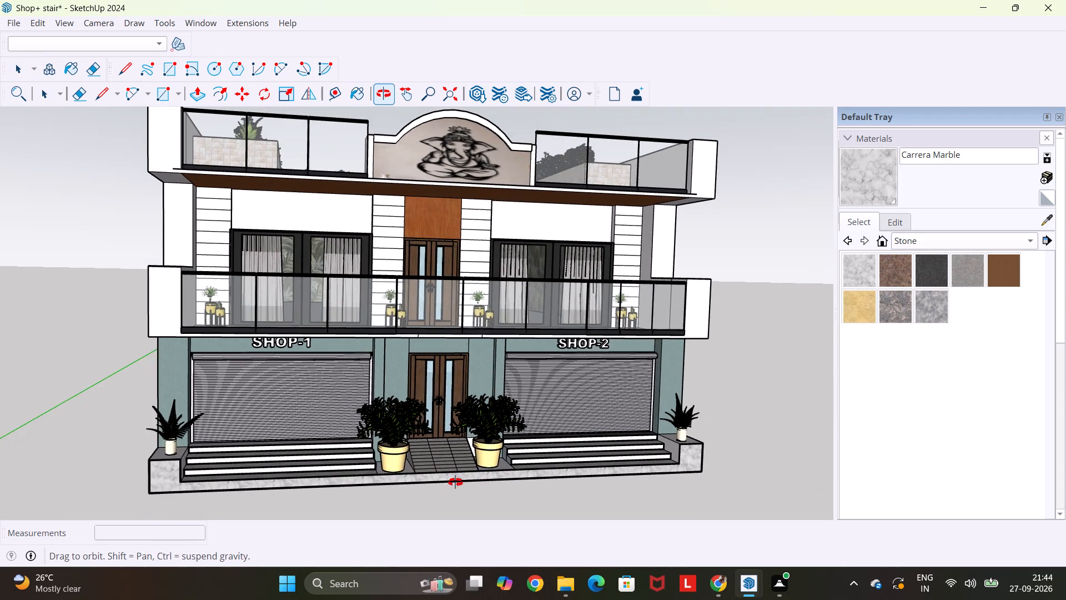
pyautogui.keyDown('ctrl'); pyautogui.moveTo(455, 482); pyautogui.dragTo(459, 482, button='middle'); pyautogui.keyUp('ctrl')
pyautogui.moveTo(469, 414); pyautogui.dragTo(454, 423, button='middle')
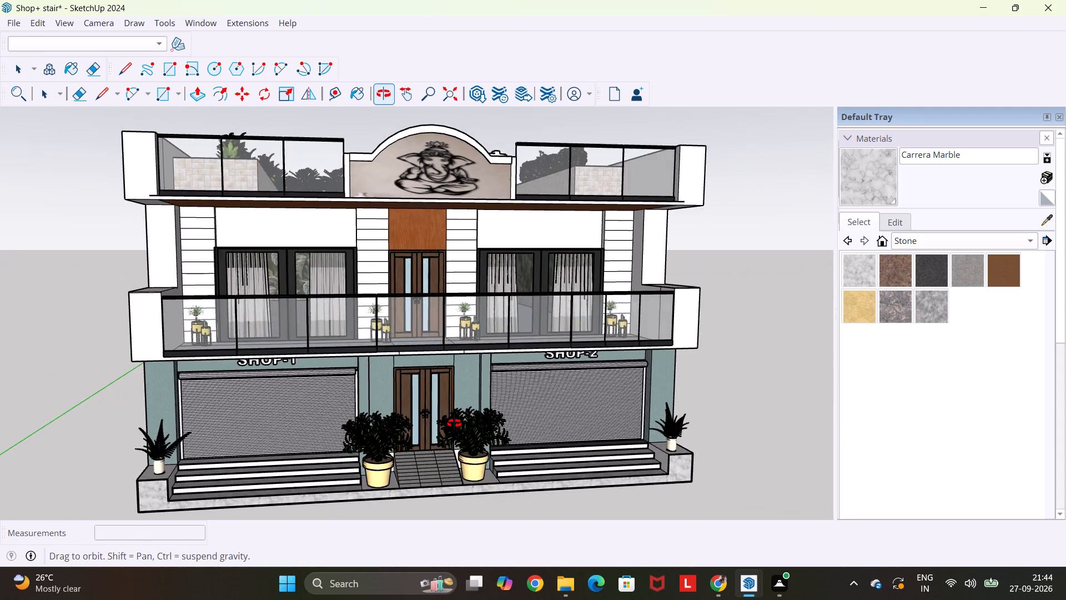
pyautogui.moveTo(454, 423); pyautogui.dragTo(413, 417, button='middle')
pyautogui.scroll(3, 402, 421)
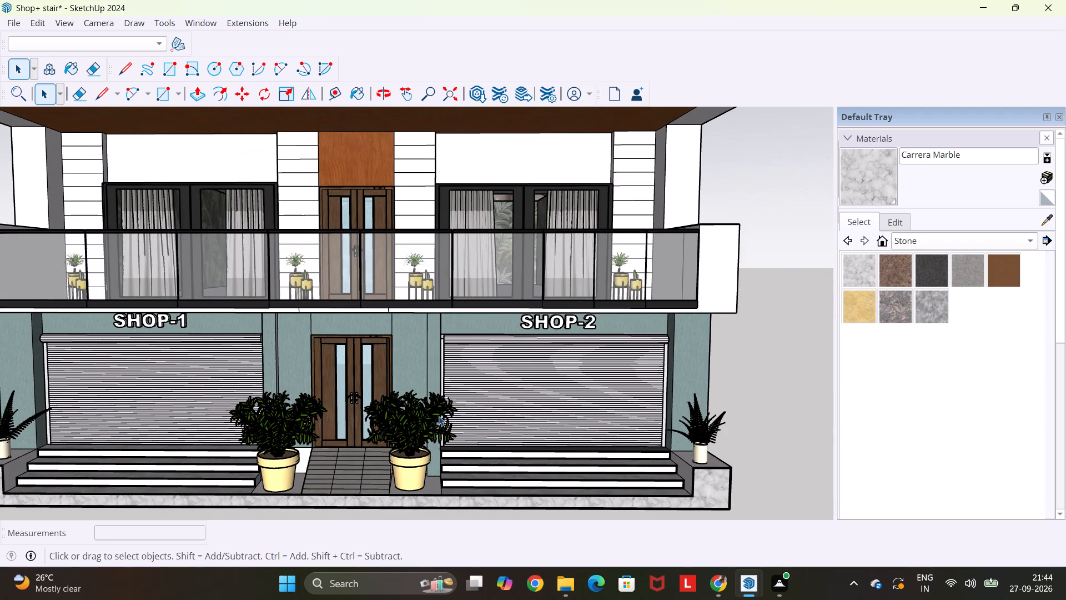
# Frame the ground-floor shopfronts and balcony head-on and set the camera to two-point perspective.
pyautogui.scroll(1, 429, 393)
pyautogui.scroll(-1, 414, 389)
pyautogui.moveTo(389, 388); pyautogui.dragTo(401, 392, button='middle')
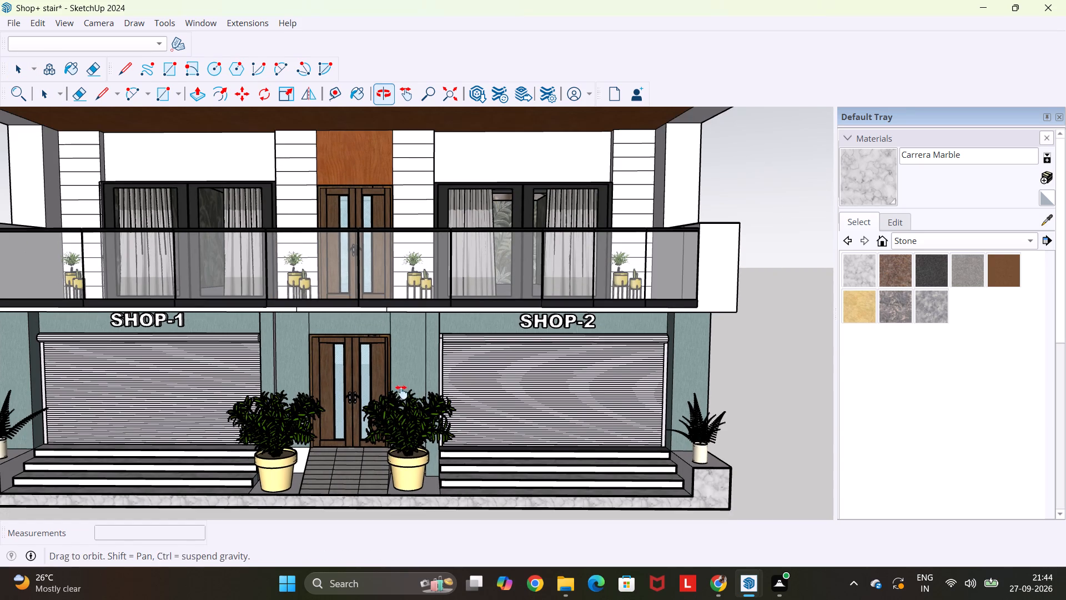
pyautogui.moveTo(401, 392); pyautogui.dragTo(466, 401, button='middle')
pyautogui.scroll(5, 412, 421)
pyautogui.scroll(-4, 430, 438)
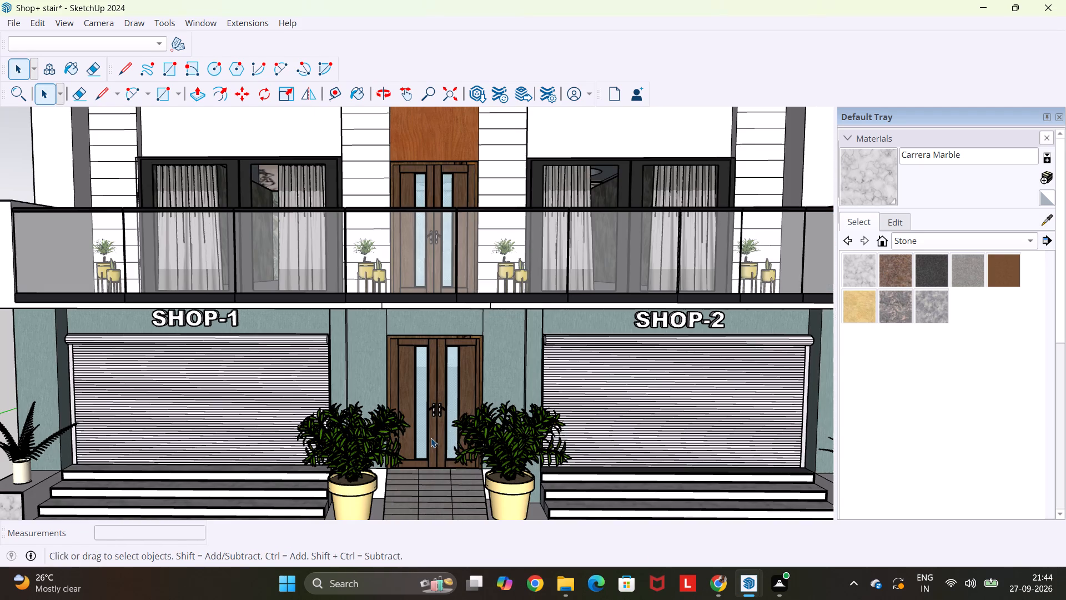
pyautogui.keyDown('shift'); pyautogui.moveTo(433, 451); pyautogui.dragTo(403, 396, button='middle'); pyautogui.keyUp('shift')
pyautogui.scroll(-3, 403, 396)
pyautogui.keyDown('shift'); pyautogui.moveTo(403, 399); pyautogui.dragTo(414, 391, button='middle'); pyautogui.keyUp('shift')
pyautogui.keyDown('shift'); pyautogui.scroll(1, 414, 391); pyautogui.keyUp('shift')
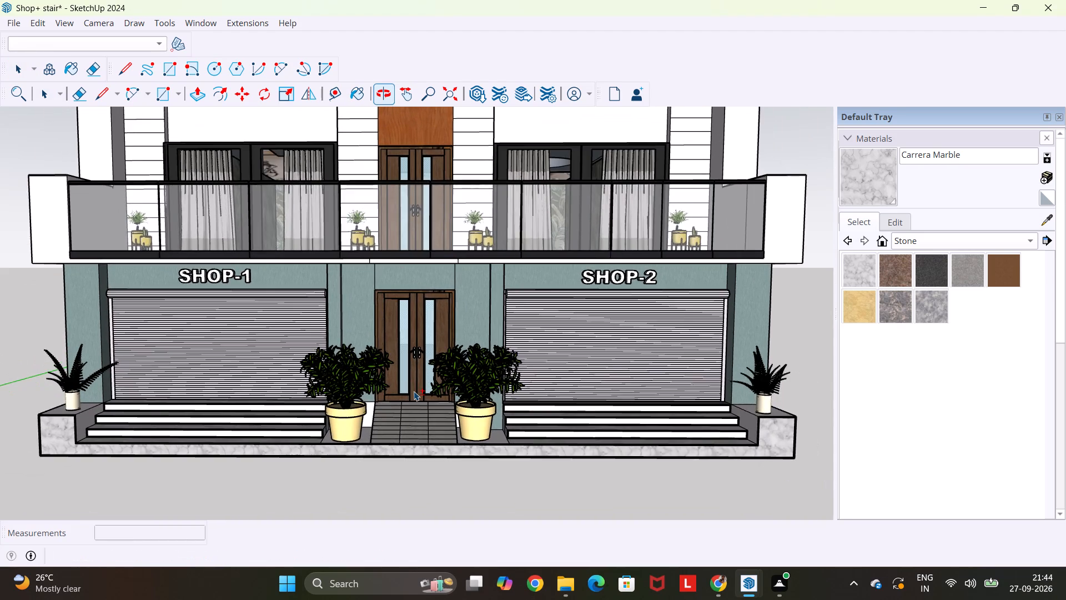
pyautogui.keyDown('shift'); pyautogui.scroll(2, 414, 391); pyautogui.keyUp('shift')
pyautogui.scroll(-1, 414, 391)
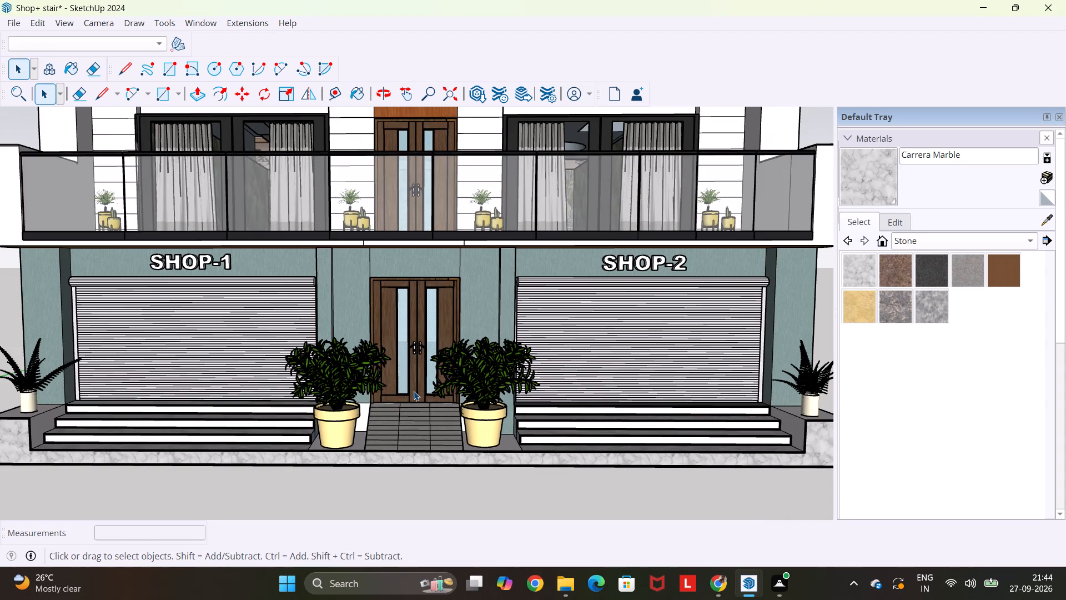
pyautogui.scroll(-1, 428, 396)
pyautogui.scroll(1, 428, 396)
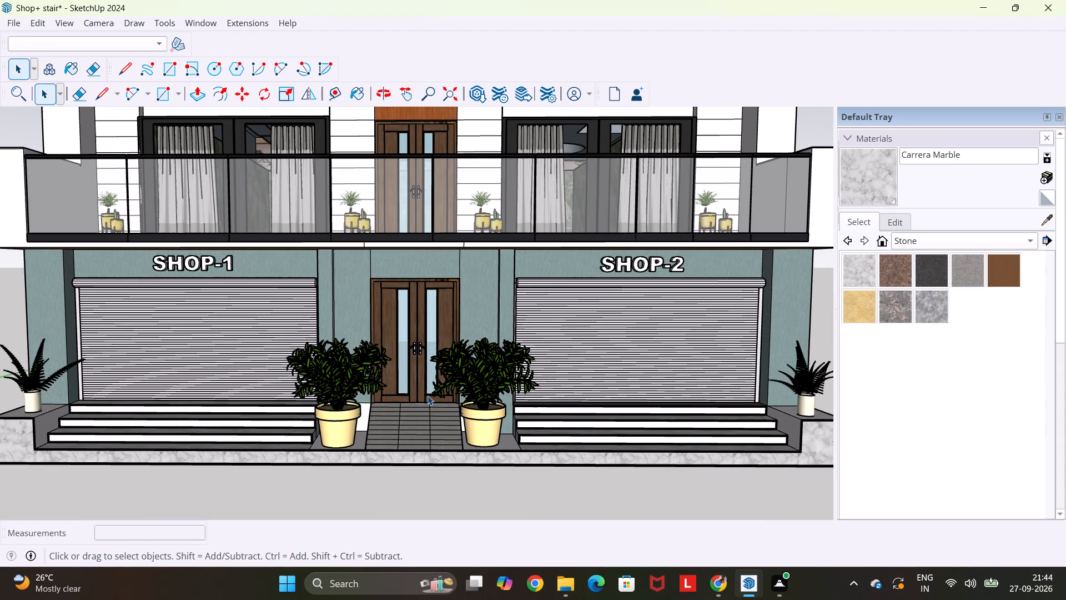
pyautogui.keyDown('shift'); pyautogui.moveTo(426, 399); pyautogui.dragTo(404, 344, button='middle'); pyautogui.keyUp('shift')
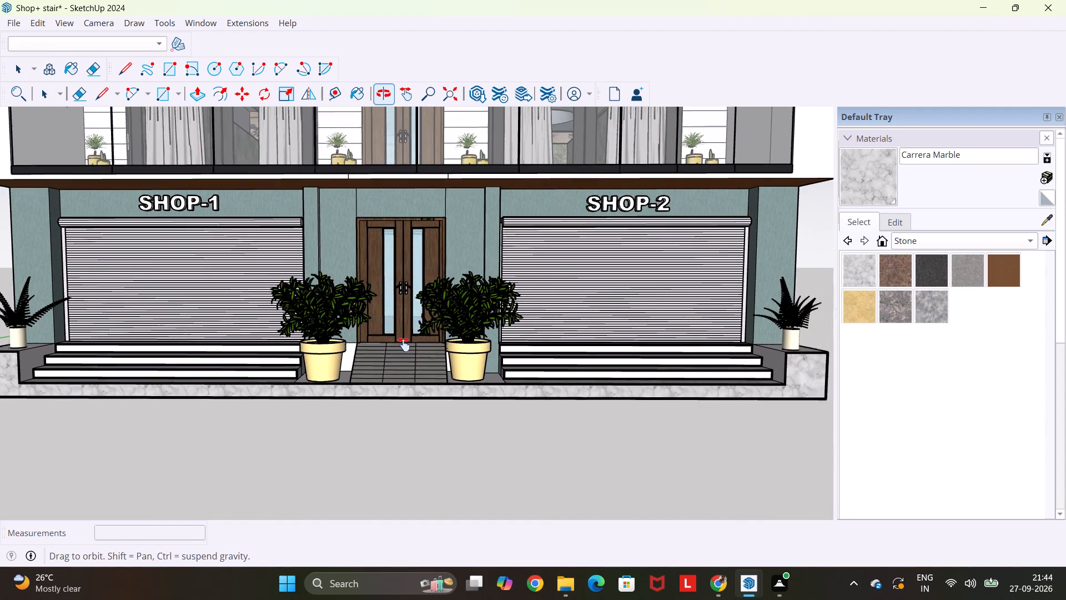
pyautogui.keyDown('shift'); pyautogui.moveTo(404, 344); pyautogui.dragTo(419, 356, button='middle'); pyautogui.keyUp('shift')
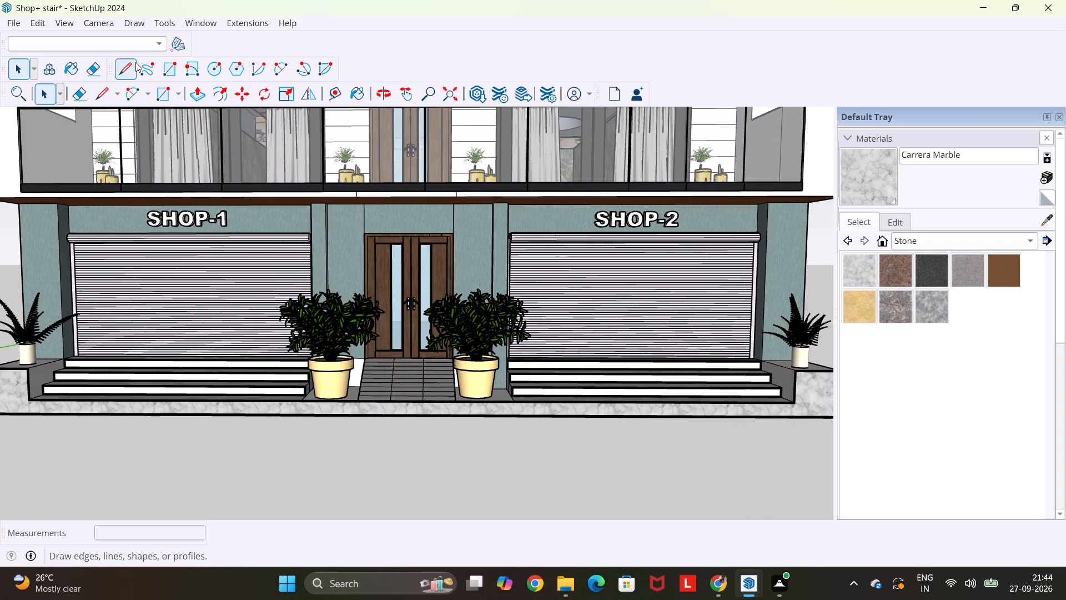
pyautogui.click(36, 19)
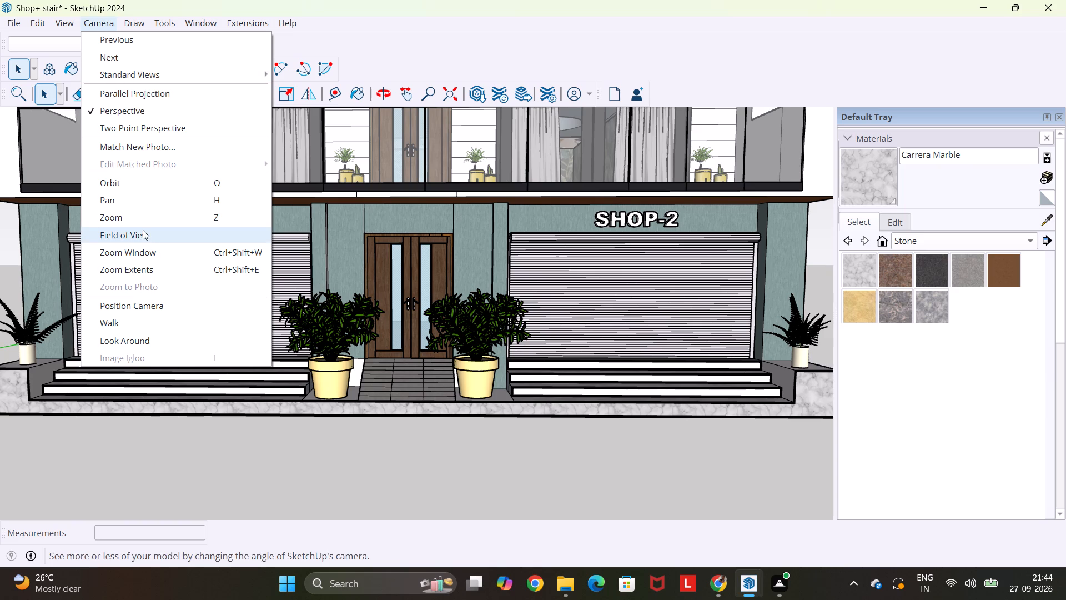
pyautogui.click(137, 135)
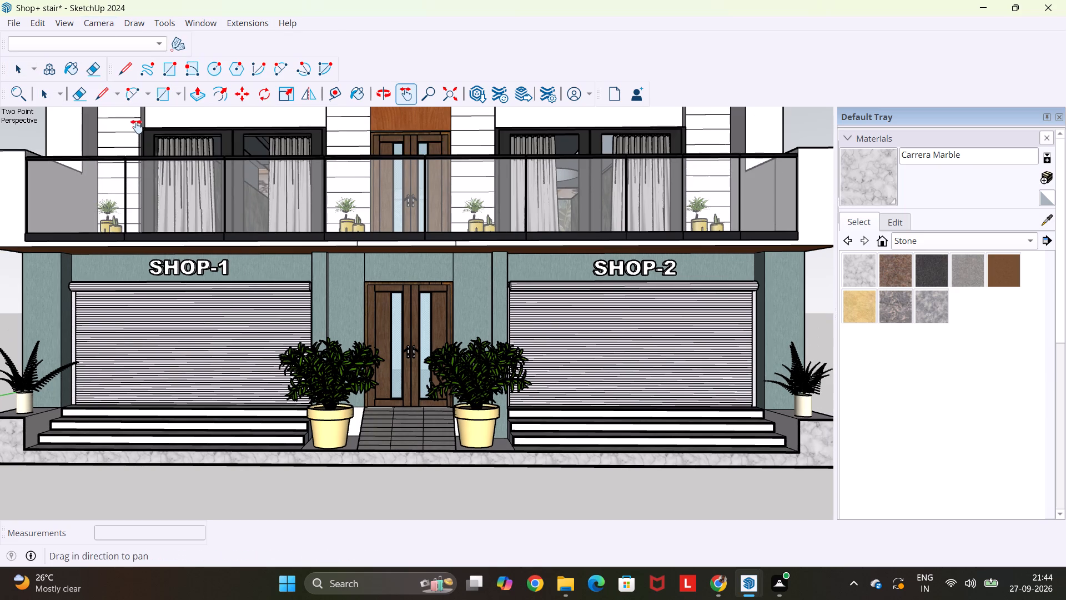
# Start a 2D graphic export of this view as a JPEG image named Shop+ stair1.jpg.
pyautogui.click(127, 26)
pyautogui.click(169, 25)
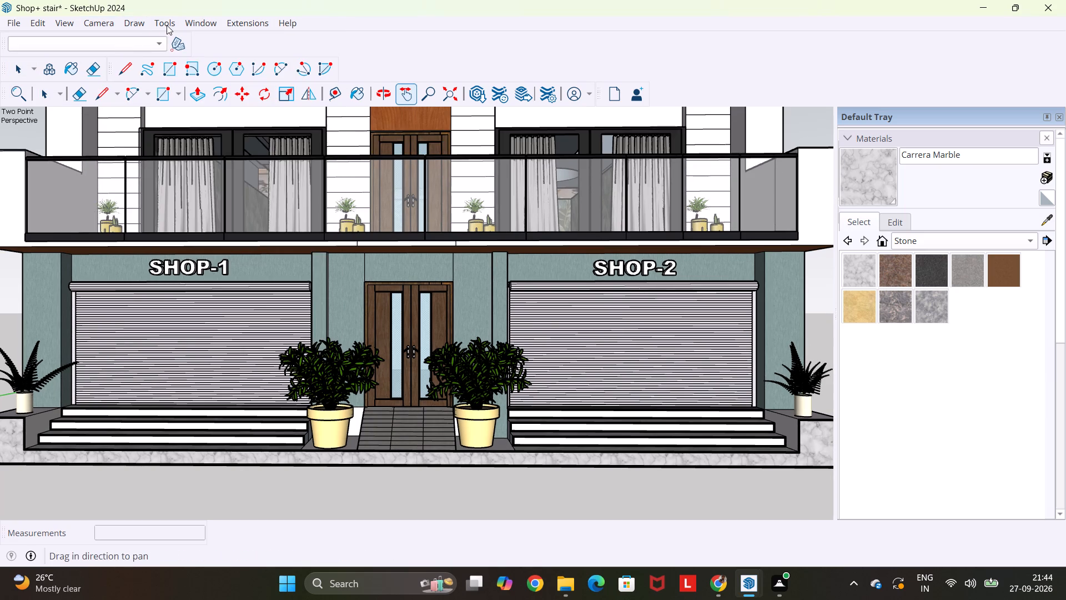
pyautogui.click(164, 24)
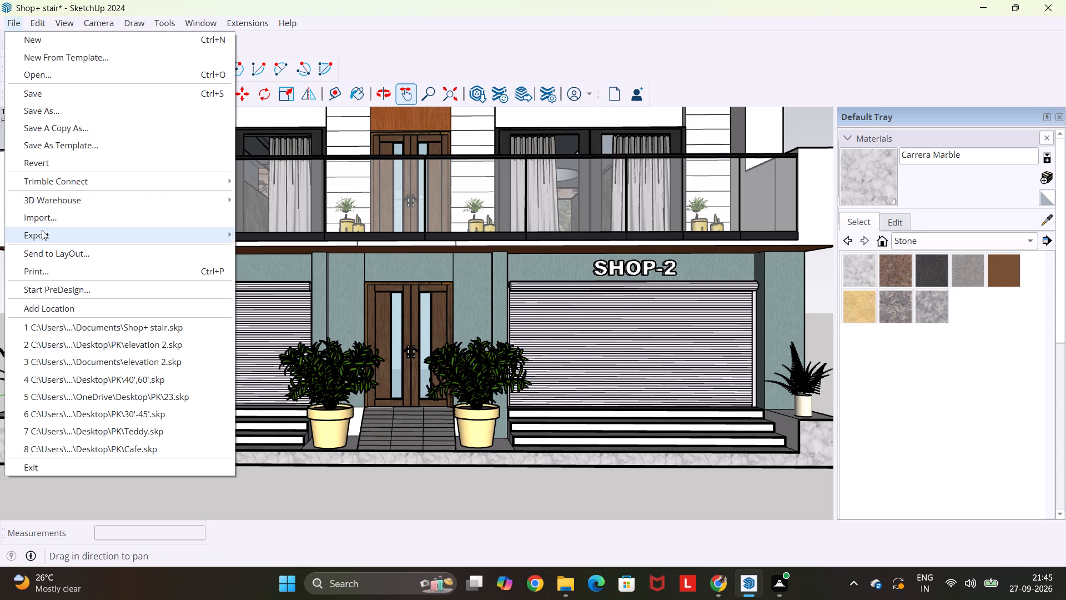
pyautogui.click(268, 254)
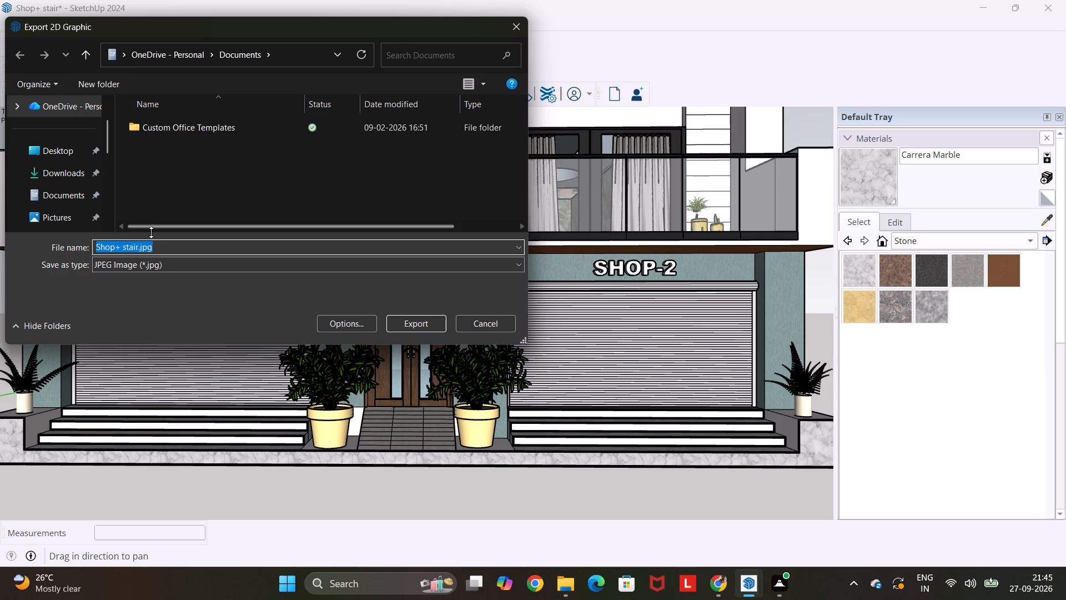
pyautogui.click(140, 247)
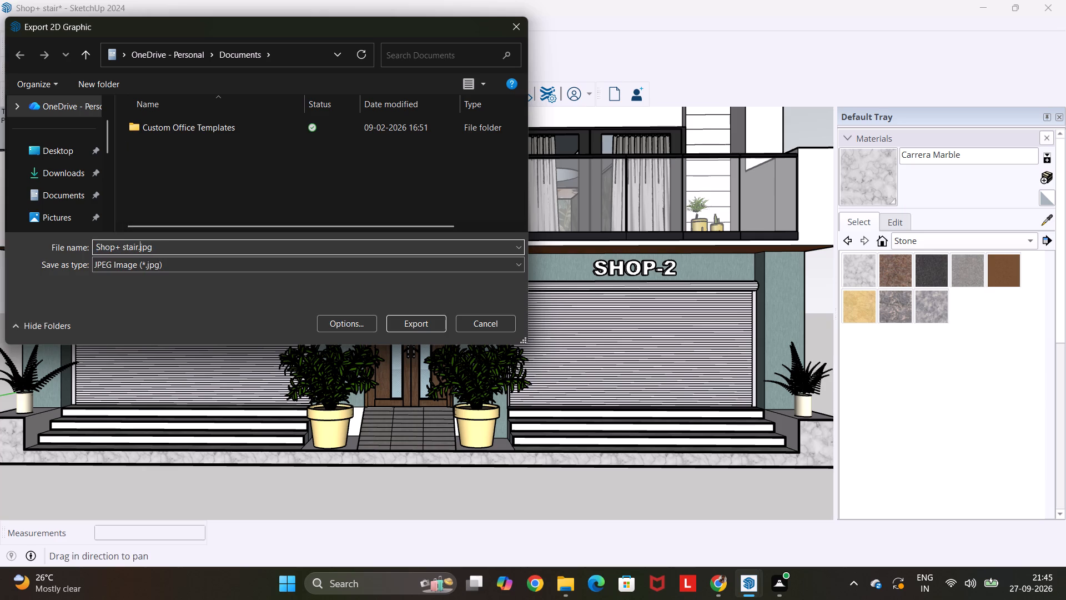
pyautogui.press('Left')
pyautogui.press('1')
# Create a new folder named "screen shots" on the Desktop for the exported image.
pyautogui.click(44, 146)
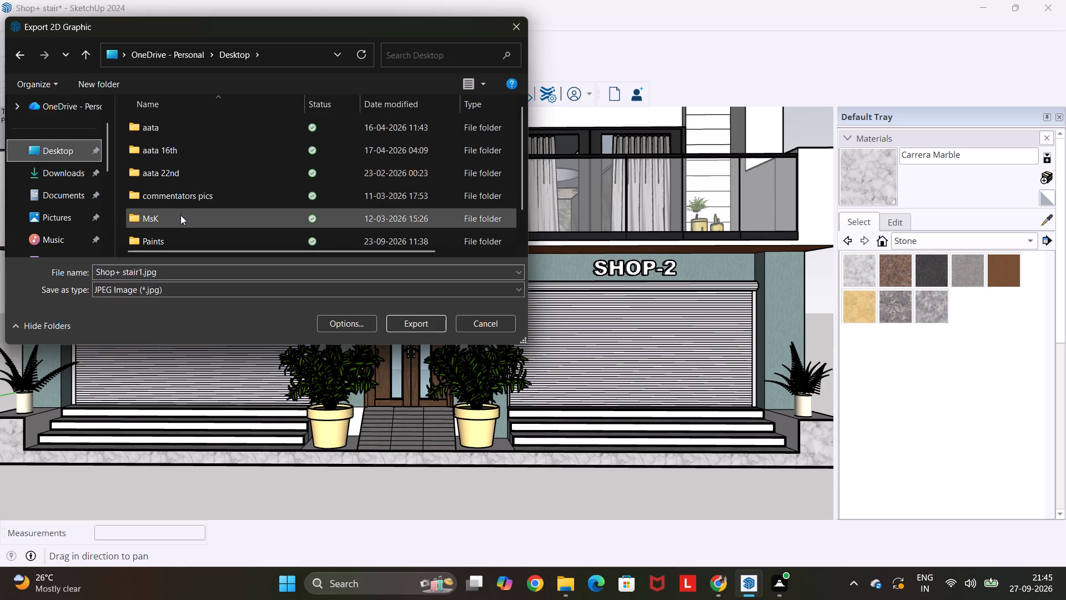
pyautogui.scroll(-3, 180, 215)
pyautogui.click(114, 79)
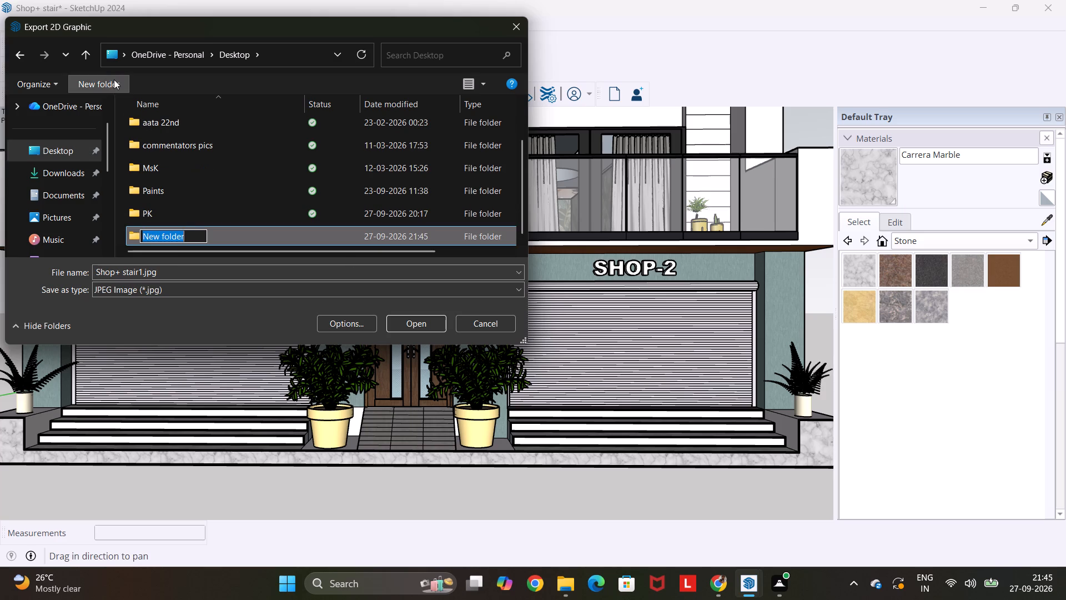
pyautogui.press('BackSpace')
pyautogui.write('sc')
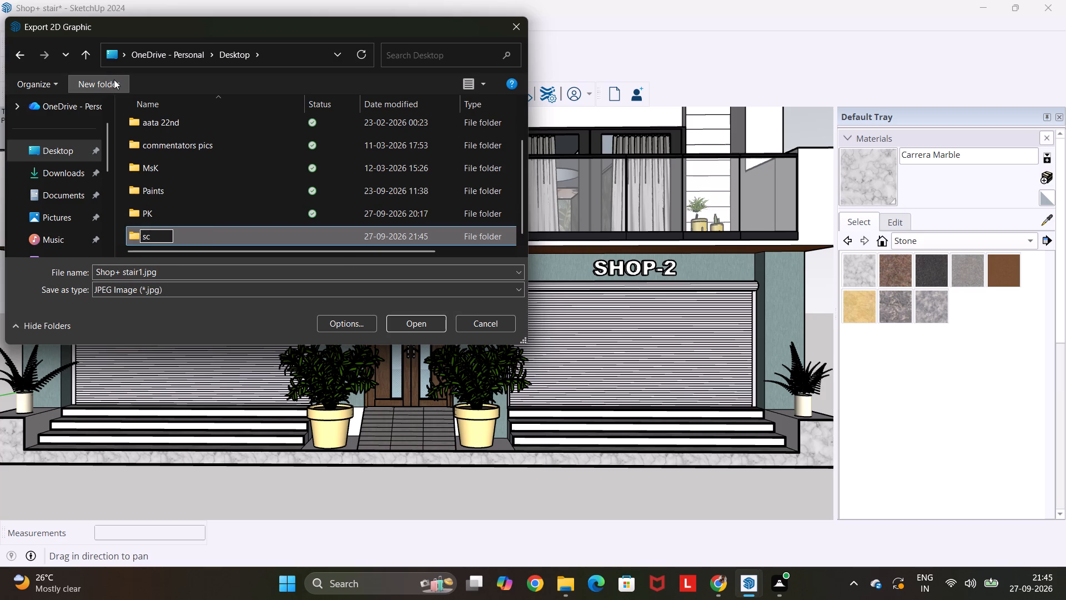
pyautogui.write('reen')
pyautogui.press('space')
pyautogui.write('shor')
pyautogui.press('BackSpace')
pyautogui.press('t')
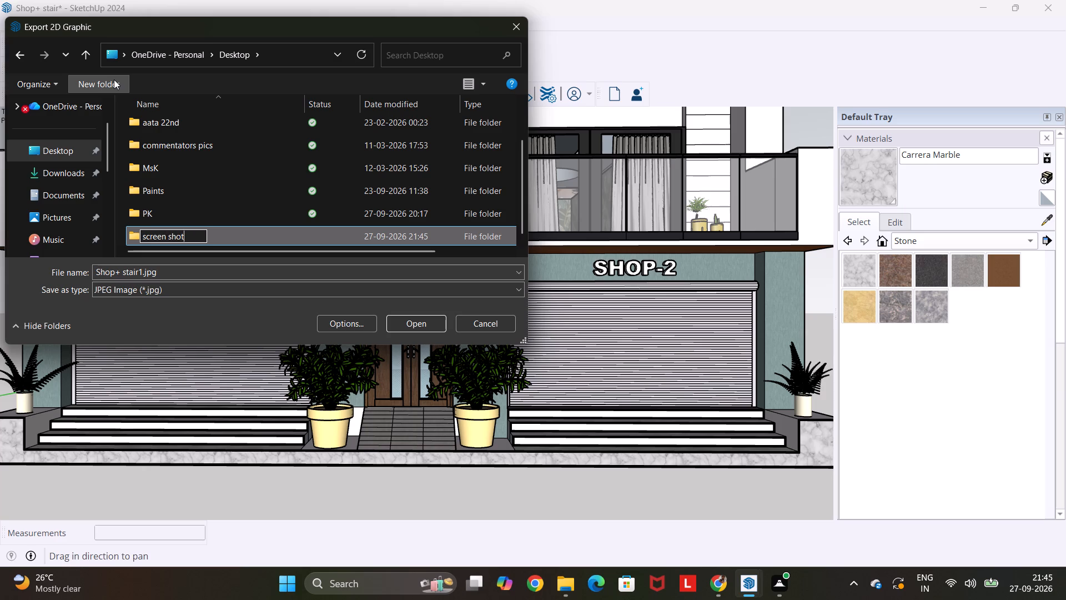
pyautogui.press('s')
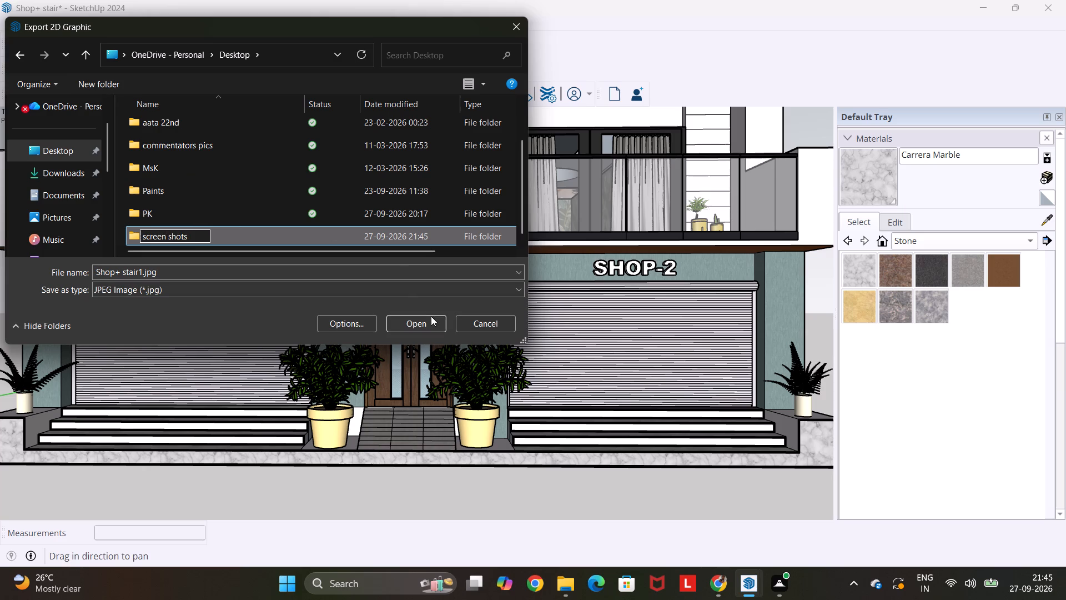
pyautogui.click(424, 323)
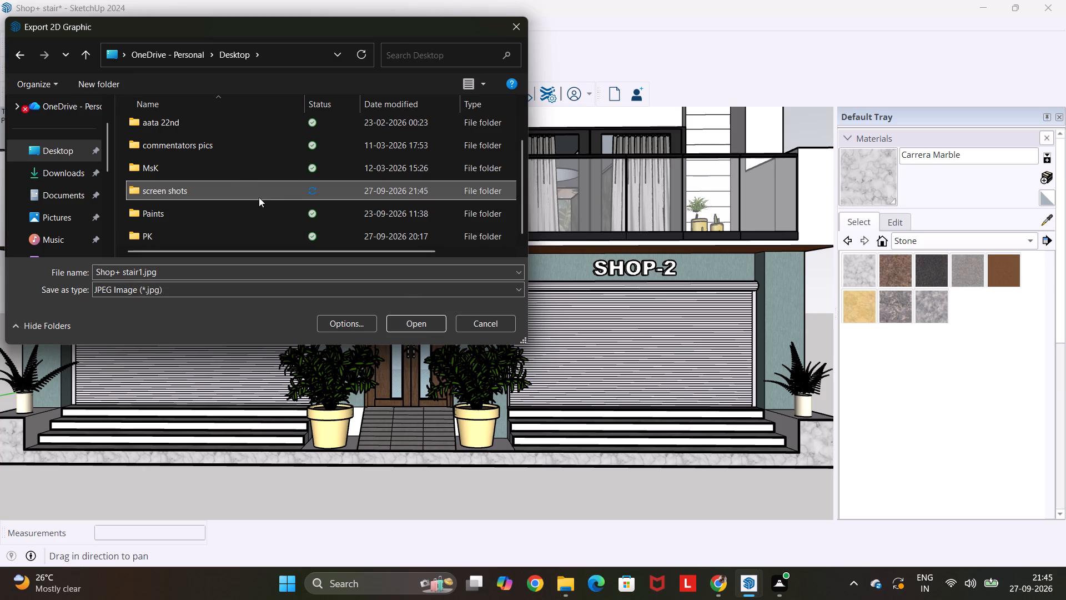
# Export the JPEG image into the screen shots folder.
pyautogui.click(245, 180)
pyautogui.doubleClick(245, 189)
pyautogui.click(413, 329)
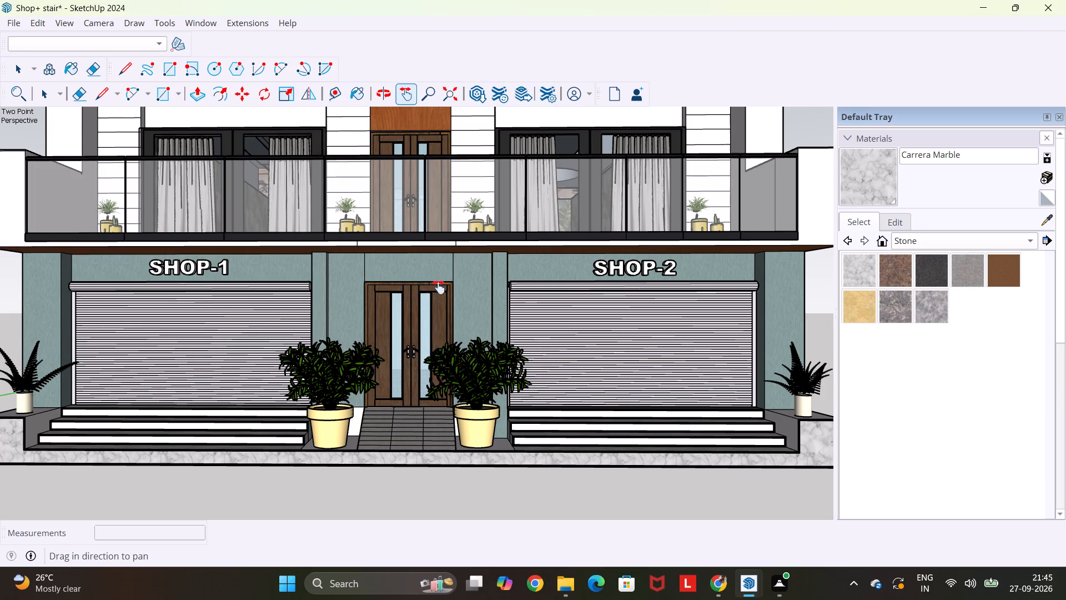
# Frame the first-floor balcony from the front, with the curtained windows above and the shop shutters and entrance plants below.
pyautogui.moveTo(452, 226); pyautogui.dragTo(462, 257, button='middle')
pyautogui.scroll(-3, 469, 282)
pyautogui.scroll(-4, 454, 237)
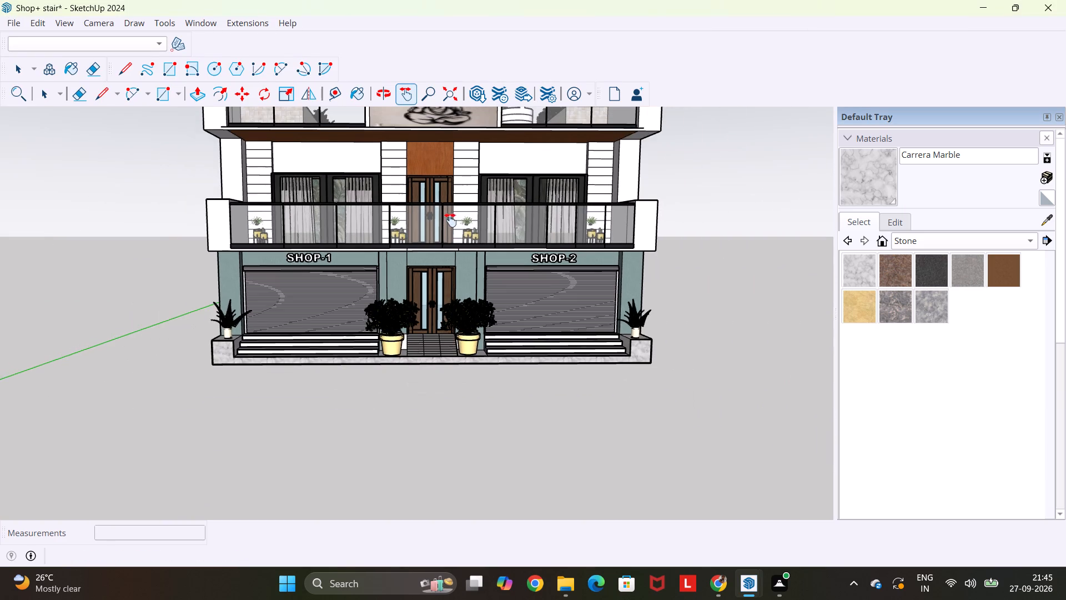
pyautogui.keyDown('shift'); pyautogui.moveTo(442, 189); pyautogui.dragTo(436, 280, button='middle'); pyautogui.keyUp('shift')
pyautogui.keyDown('shift'); pyautogui.scroll(4, 436, 280); pyautogui.keyUp('shift')
pyautogui.scroll(3, 437, 263)
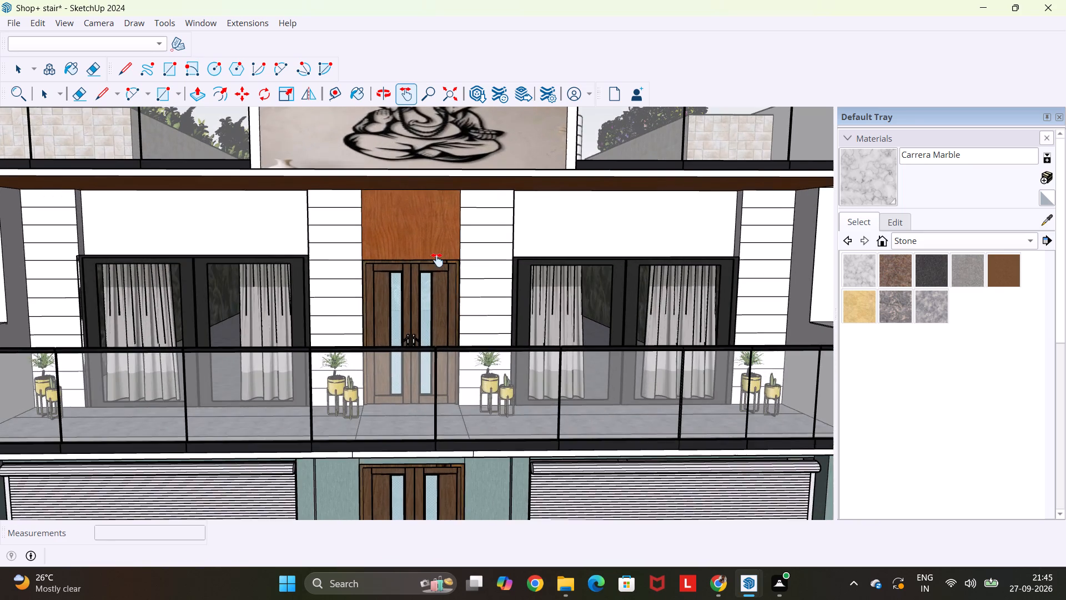
pyautogui.scroll(-2, 438, 255)
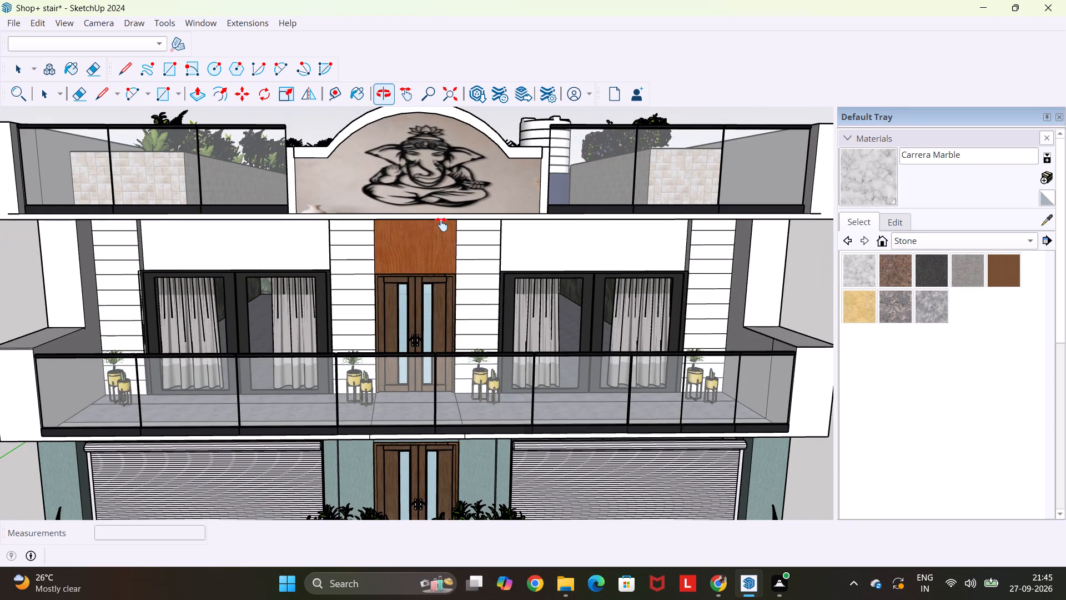
pyautogui.keyDown('shift'); pyautogui.moveTo(441, 224); pyautogui.dragTo(441, 248, button='middle'); pyautogui.keyUp('shift')
pyautogui.scroll(2, 441, 248)
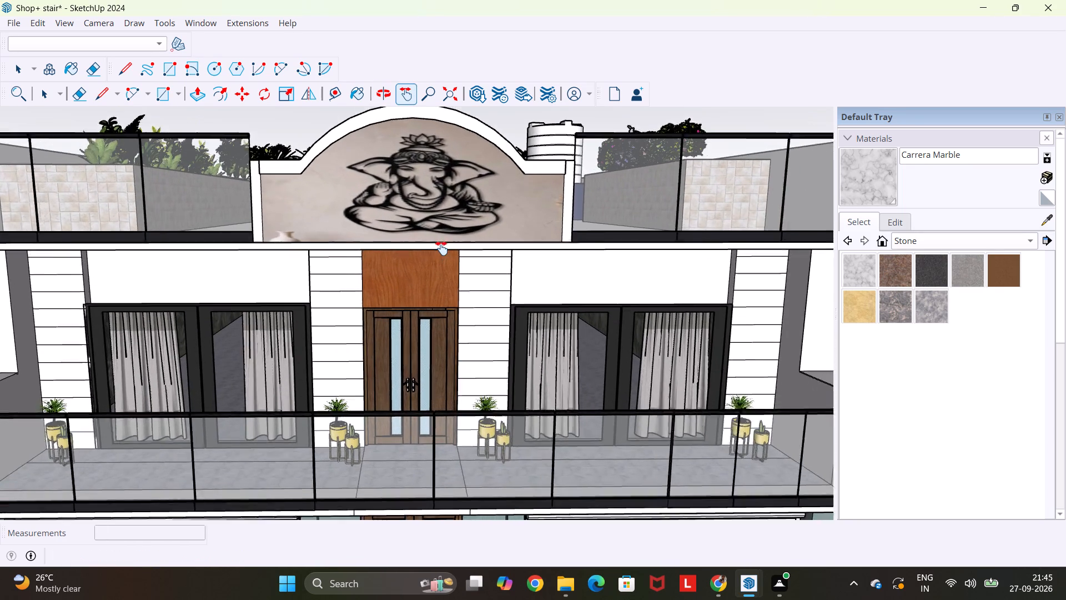
pyautogui.scroll(1, 441, 248)
pyautogui.moveTo(435, 283); pyautogui.dragTo(435, 238, button='middle')
pyautogui.scroll(-2, 435, 238)
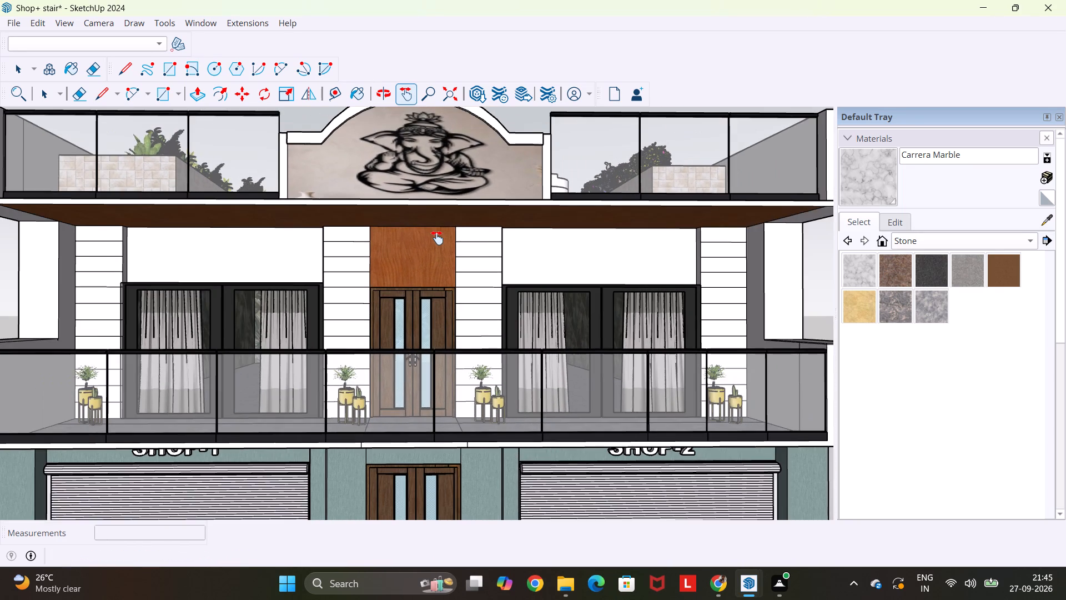
pyautogui.scroll(-1, 437, 238)
pyautogui.middleClick(447, 258)
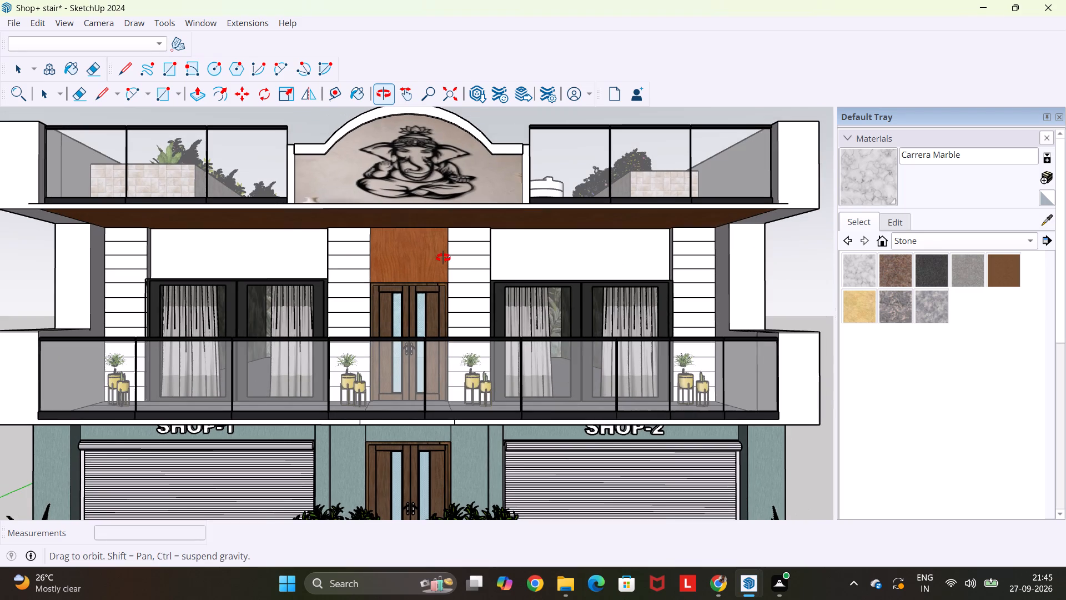
pyautogui.scroll(1, 443, 258)
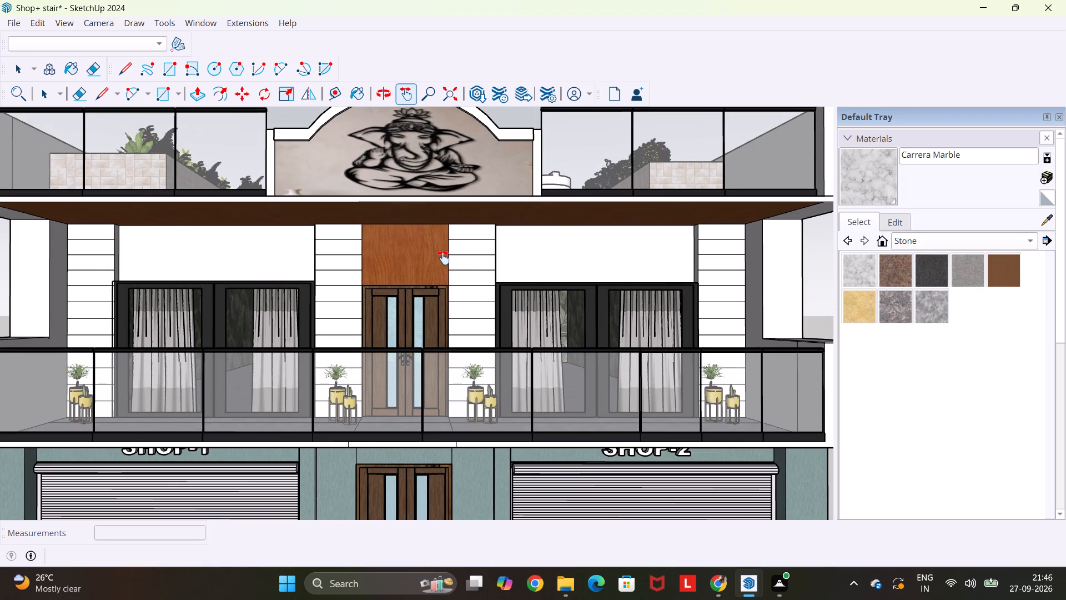
pyautogui.moveTo(440, 256); pyautogui.dragTo(440, 398, button='middle')
pyautogui.scroll(6, 440, 398)
pyautogui.scroll(-5, 440, 393)
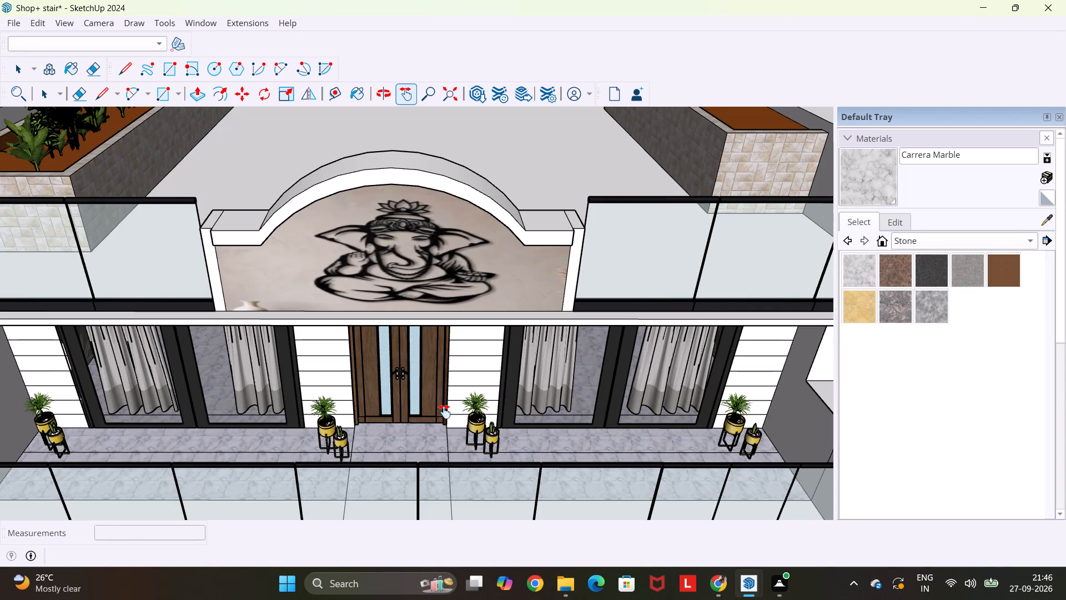
pyautogui.keyDown('shift'); pyautogui.moveTo(444, 412); pyautogui.dragTo(447, 343, button='middle'); pyautogui.keyUp('shift')
pyautogui.scroll(4, 439, 381)
pyautogui.keyDown('shift'); pyautogui.moveTo(439, 380); pyautogui.dragTo(442, 348, button='middle'); pyautogui.keyUp('shift')
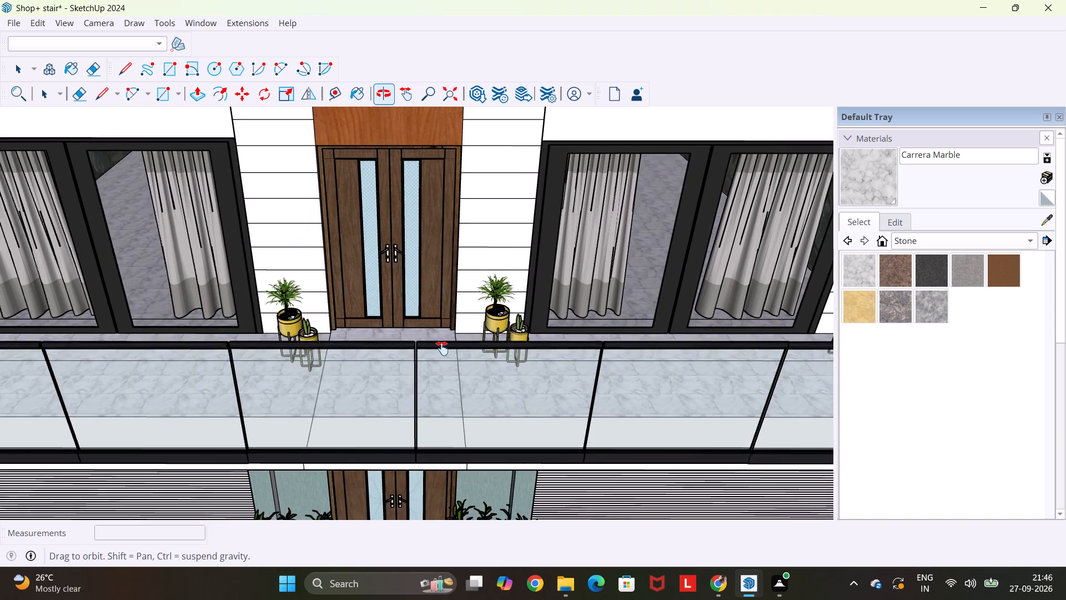
pyautogui.keyDown('shift'); pyautogui.moveTo(442, 348); pyautogui.dragTo(449, 311, button='middle'); pyautogui.keyUp('shift')
pyautogui.keyDown('shift'); pyautogui.scroll(1, 449, 311); pyautogui.keyUp('shift')
pyautogui.keyDown('ctrl'); pyautogui.moveTo(449, 308); pyautogui.dragTo(439, 200, button='middle'); pyautogui.keyUp('ctrl')
pyautogui.keyDown('ctrl'); pyautogui.scroll(-4, 439, 200); pyautogui.keyUp('ctrl')
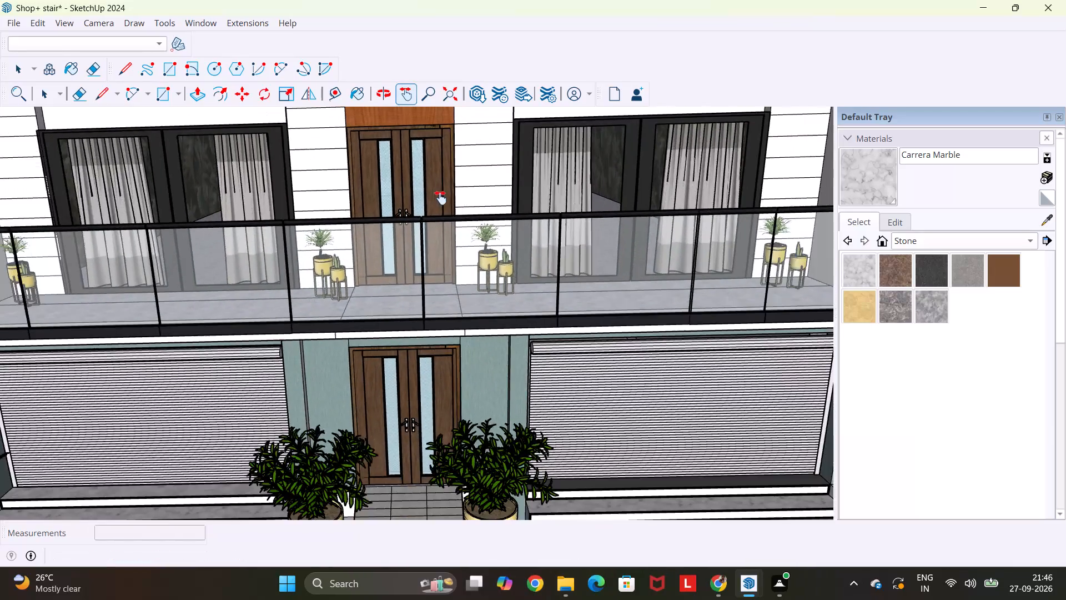
pyautogui.keyDown('ctrl'); pyautogui.scroll(-4, 440, 198); pyautogui.keyUp('ctrl')
pyautogui.moveTo(445, 179); pyautogui.dragTo(460, 143, button='middle')
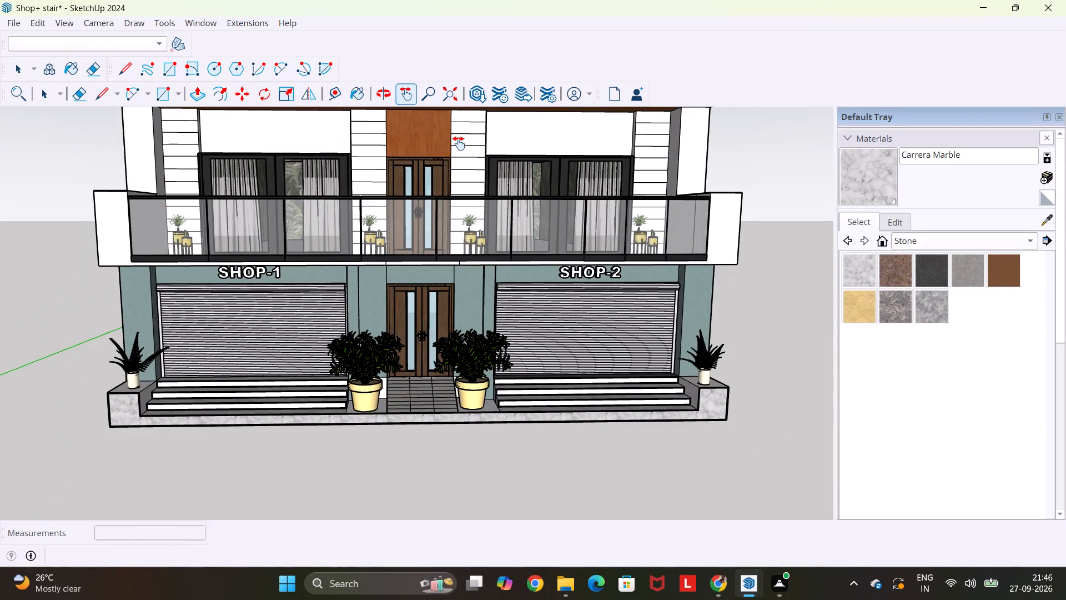
pyautogui.moveTo(457, 143); pyautogui.dragTo(462, 203, button='middle')
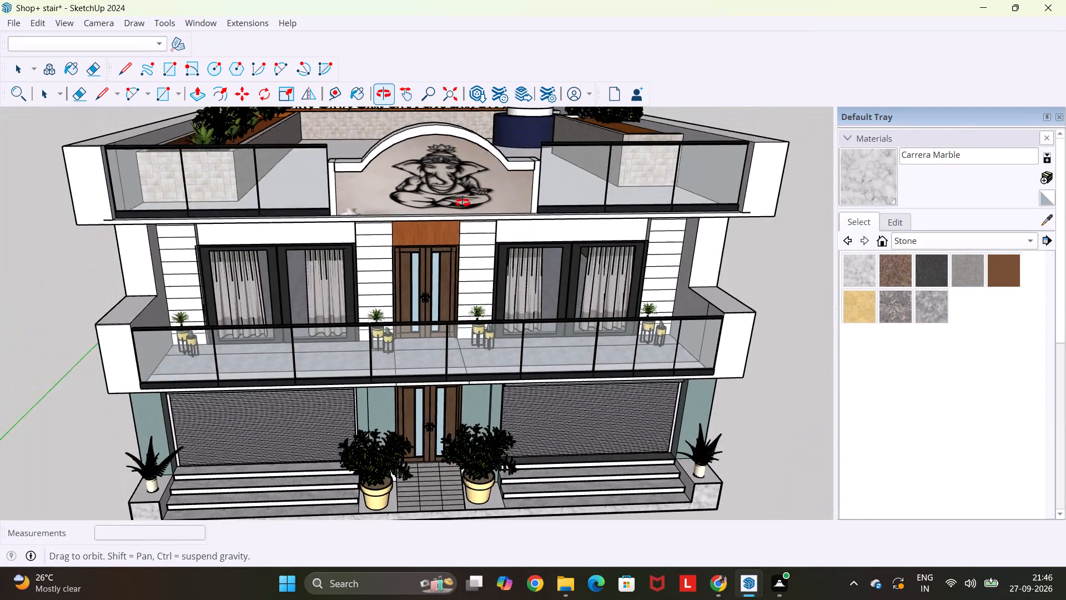
pyautogui.moveTo(462, 203); pyautogui.dragTo(462, 167, button='middle')
pyautogui.scroll(4, 462, 167)
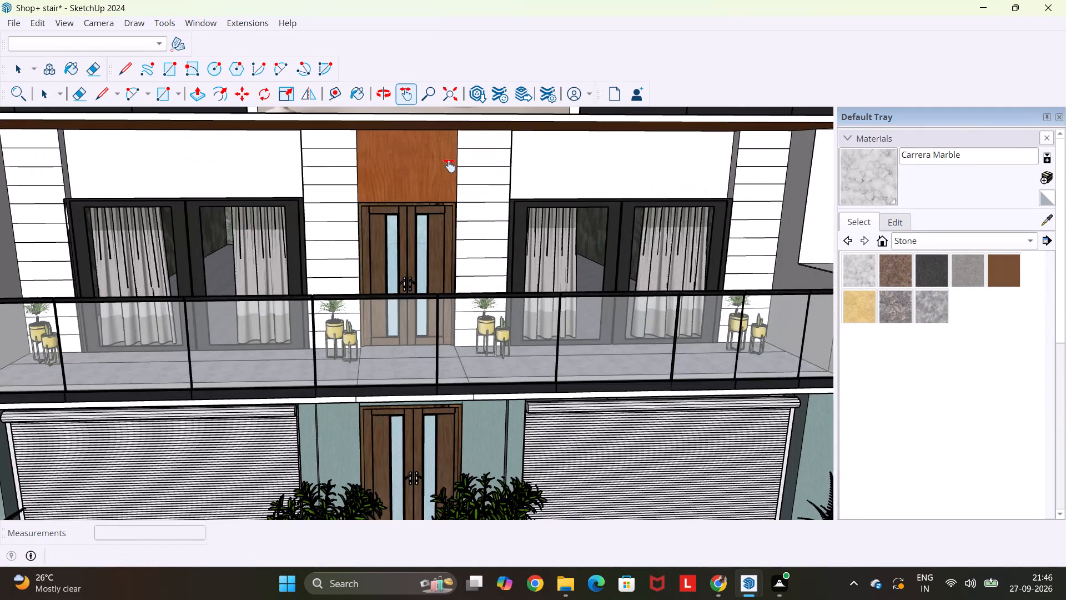
pyautogui.scroll(-1, 461, 169)
pyautogui.keyDown('shift'); pyautogui.moveTo(461, 169); pyautogui.dragTo(428, 167, button='middle'); pyautogui.keyUp('shift')
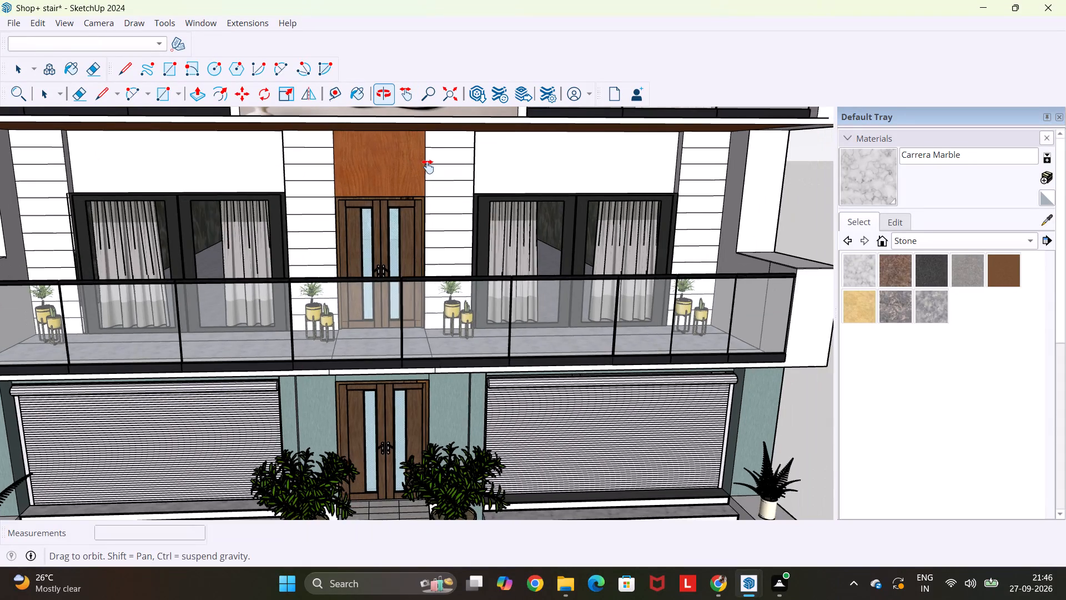
pyautogui.keyDown('shift'); pyautogui.moveTo(428, 167); pyautogui.dragTo(484, 163, button='middle'); pyautogui.keyUp('shift')
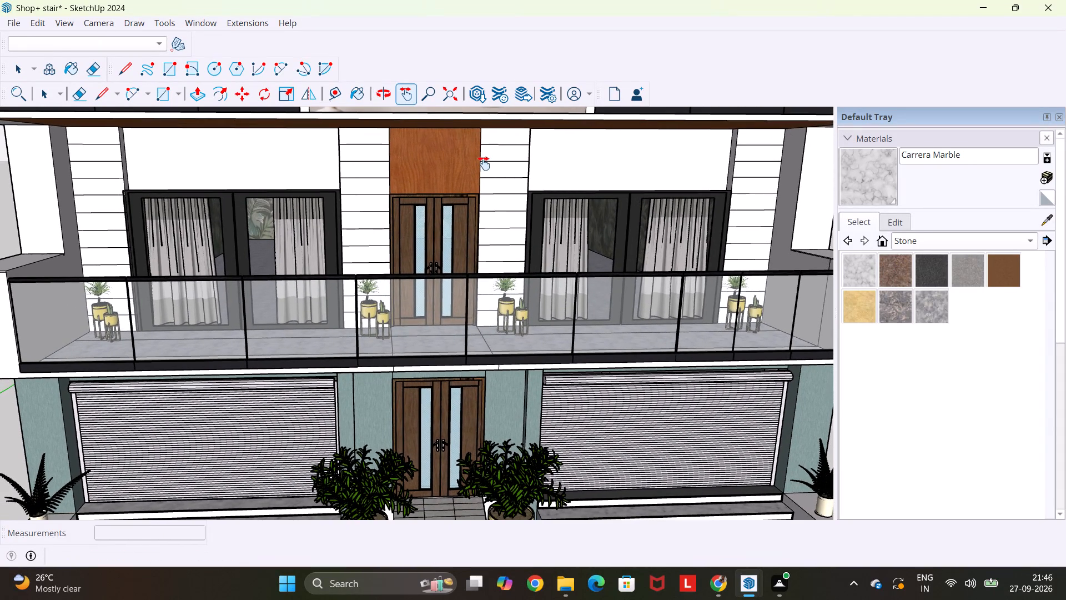
# Export this view as a JPEG image named Shop+ stair2.jpg into the screen shots folder.
pyautogui.click(13, 21)
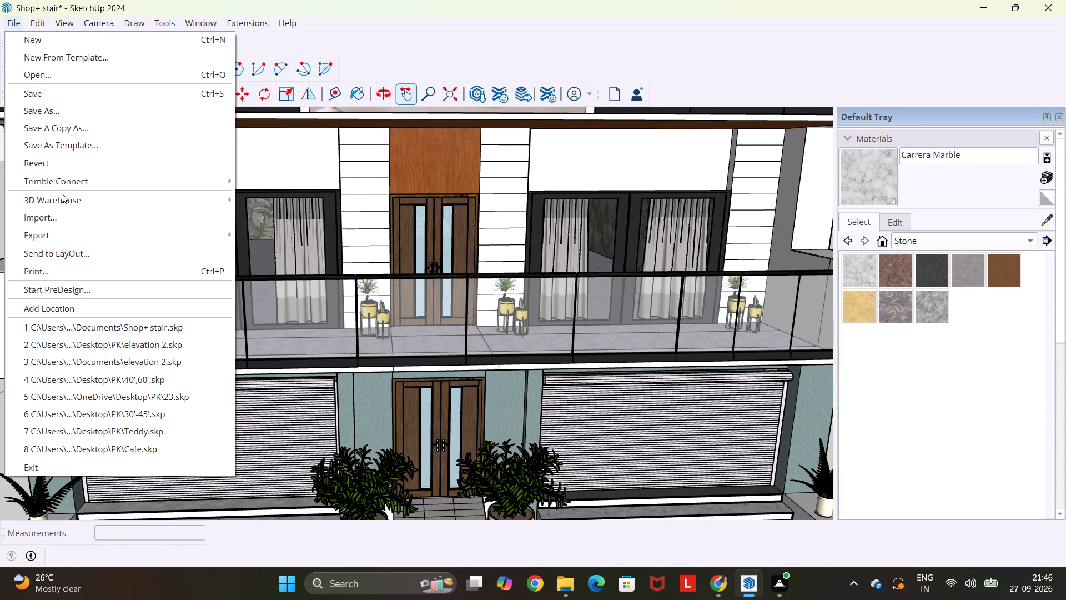
pyautogui.click(271, 254)
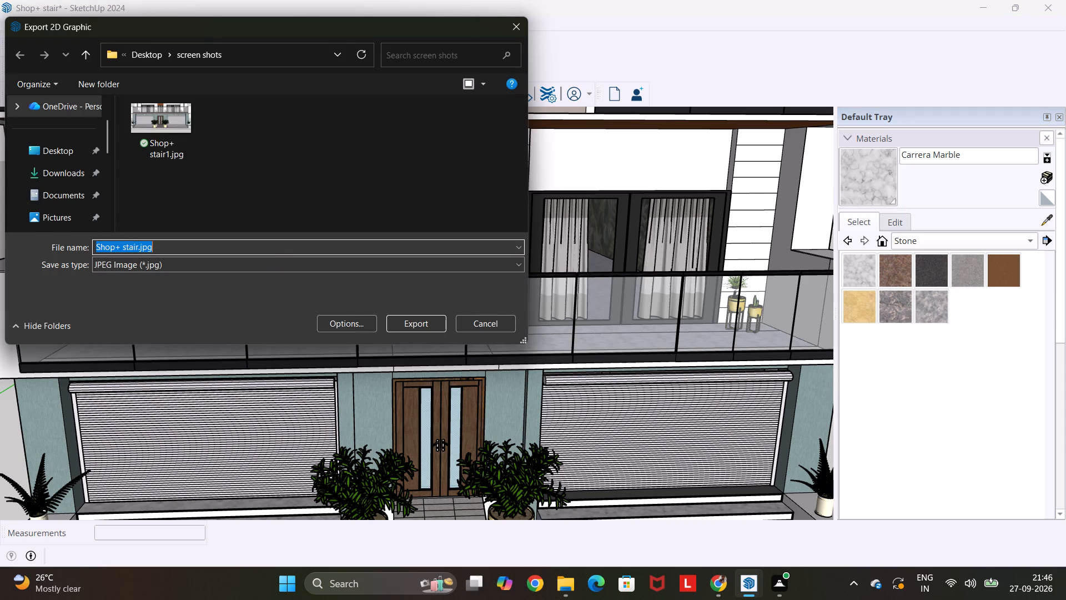
pyautogui.click(136, 247)
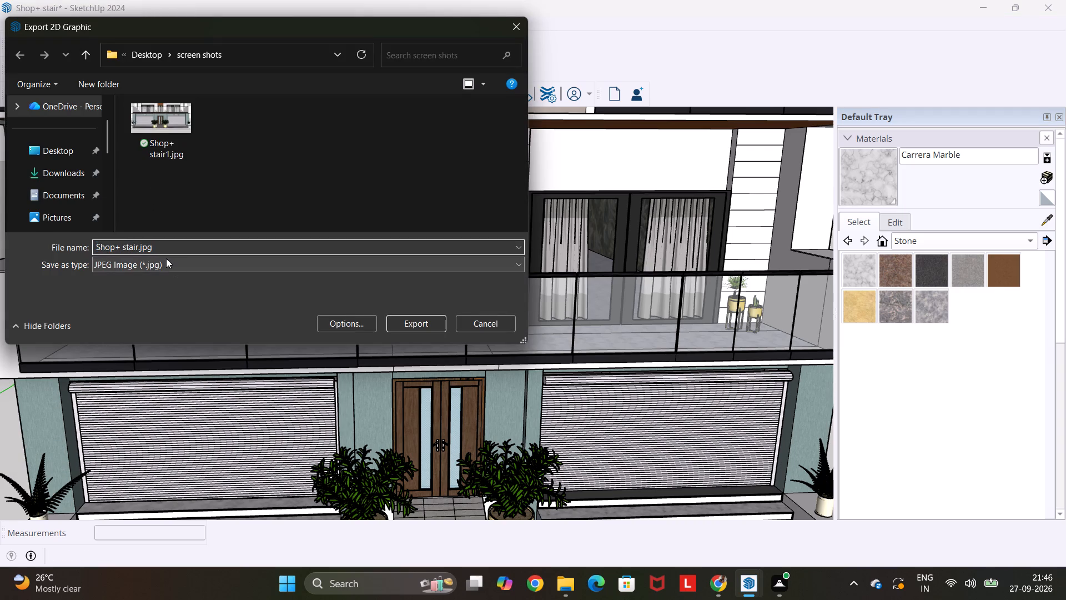
pyautogui.press('Right')
pyautogui.press('2')
pyautogui.click(421, 319)
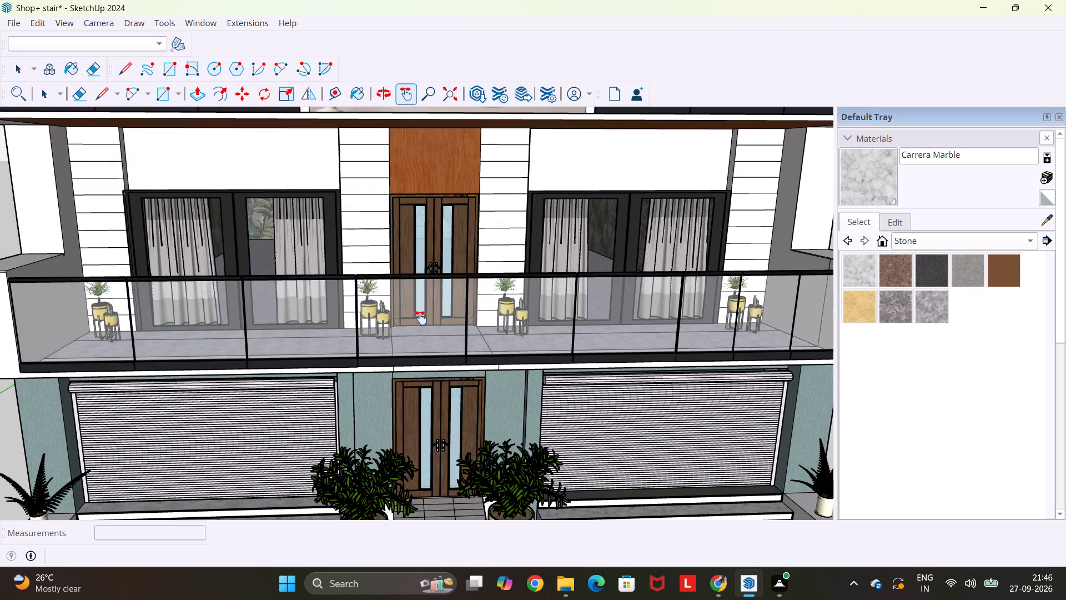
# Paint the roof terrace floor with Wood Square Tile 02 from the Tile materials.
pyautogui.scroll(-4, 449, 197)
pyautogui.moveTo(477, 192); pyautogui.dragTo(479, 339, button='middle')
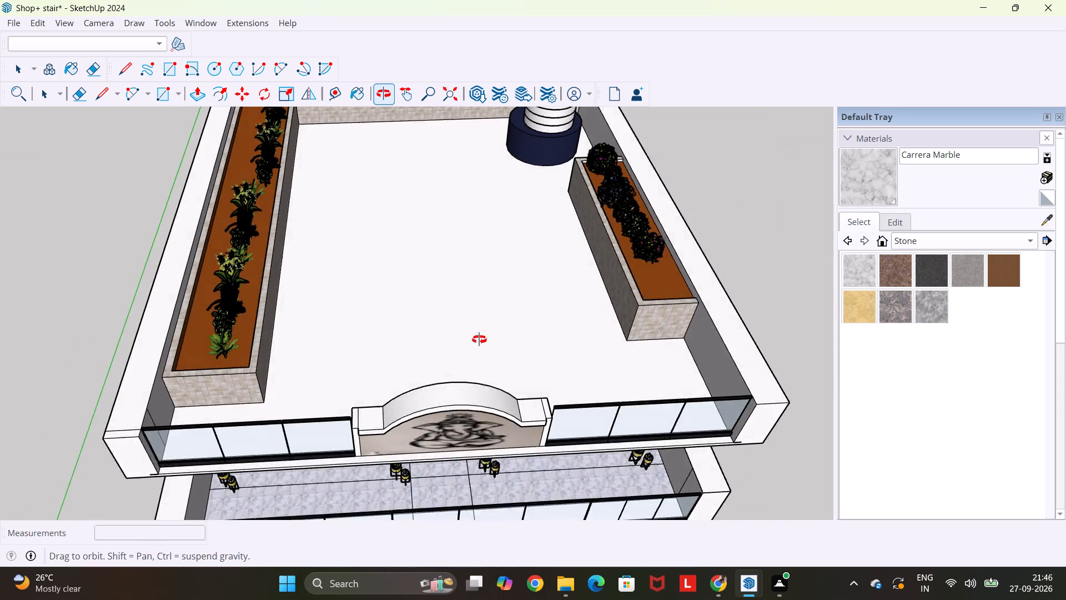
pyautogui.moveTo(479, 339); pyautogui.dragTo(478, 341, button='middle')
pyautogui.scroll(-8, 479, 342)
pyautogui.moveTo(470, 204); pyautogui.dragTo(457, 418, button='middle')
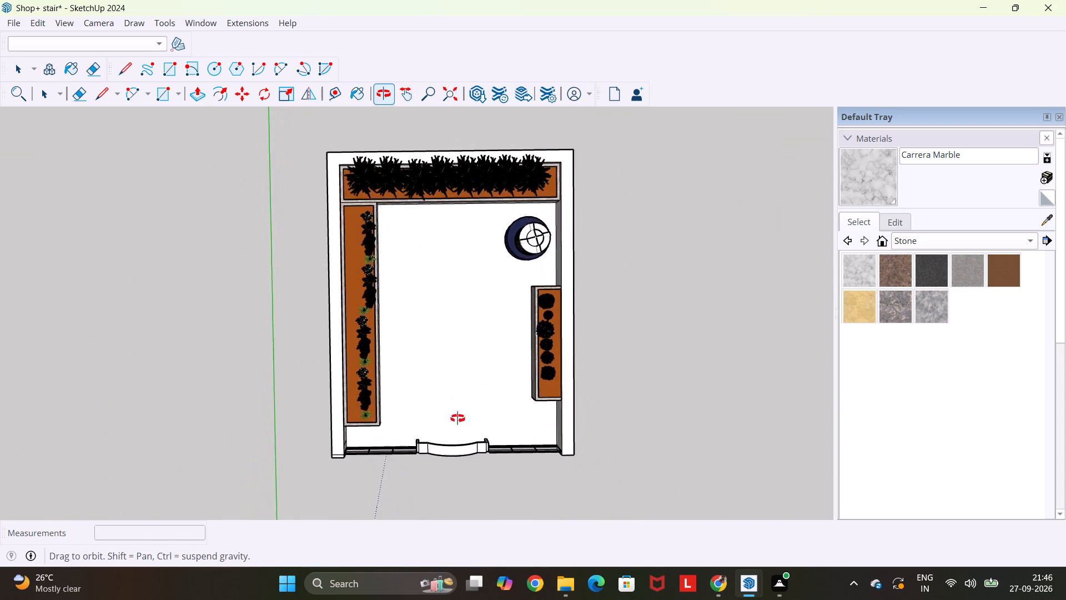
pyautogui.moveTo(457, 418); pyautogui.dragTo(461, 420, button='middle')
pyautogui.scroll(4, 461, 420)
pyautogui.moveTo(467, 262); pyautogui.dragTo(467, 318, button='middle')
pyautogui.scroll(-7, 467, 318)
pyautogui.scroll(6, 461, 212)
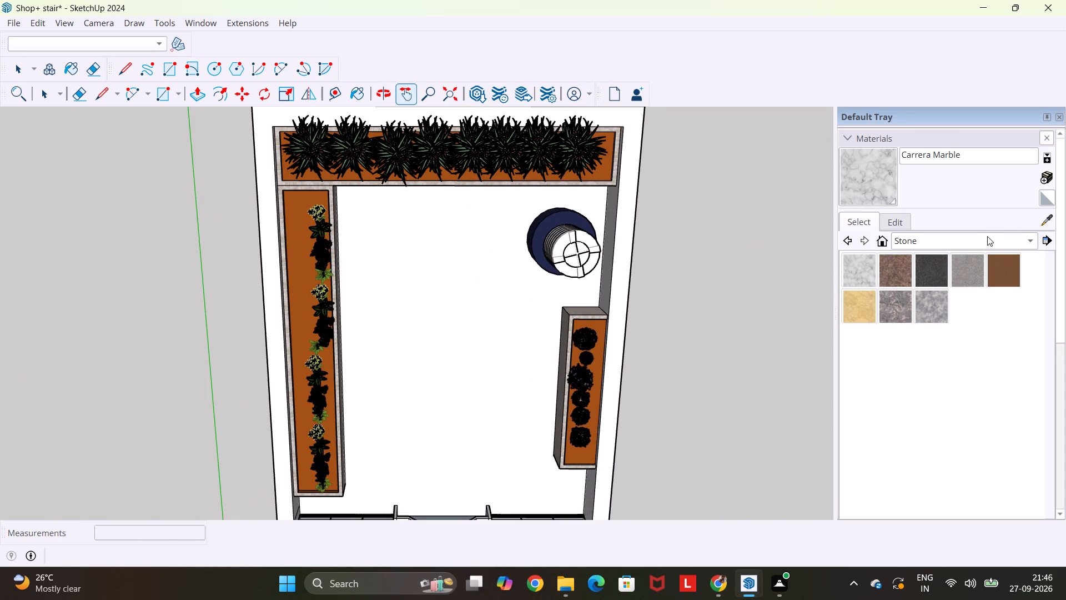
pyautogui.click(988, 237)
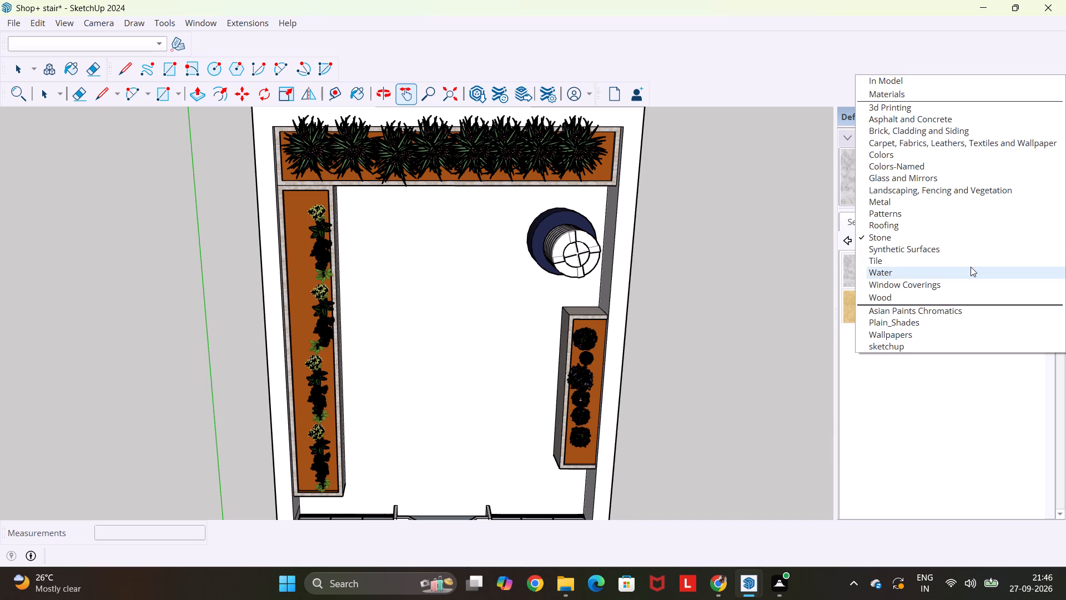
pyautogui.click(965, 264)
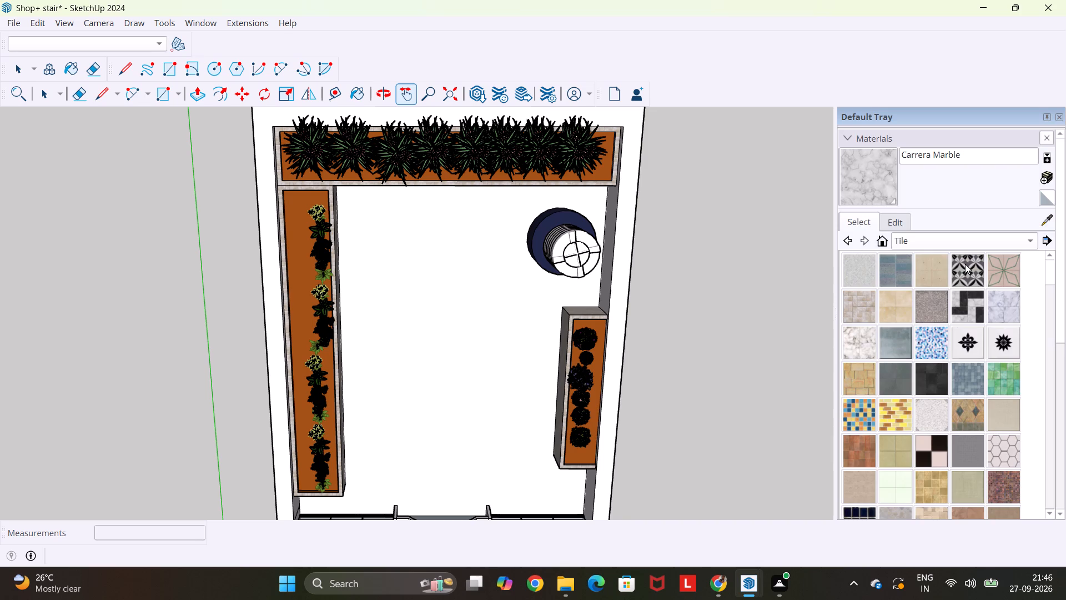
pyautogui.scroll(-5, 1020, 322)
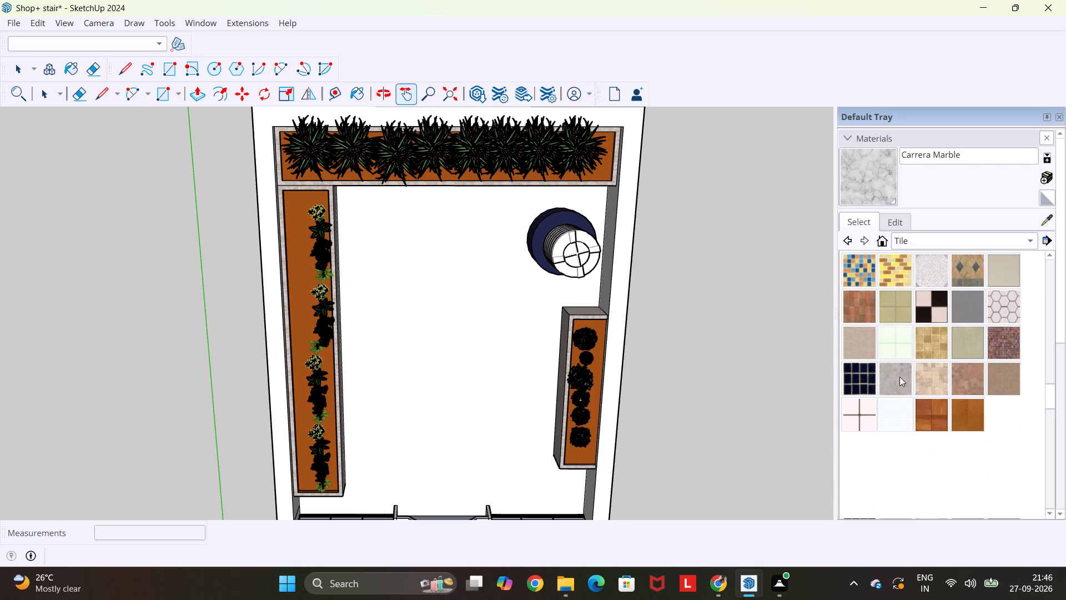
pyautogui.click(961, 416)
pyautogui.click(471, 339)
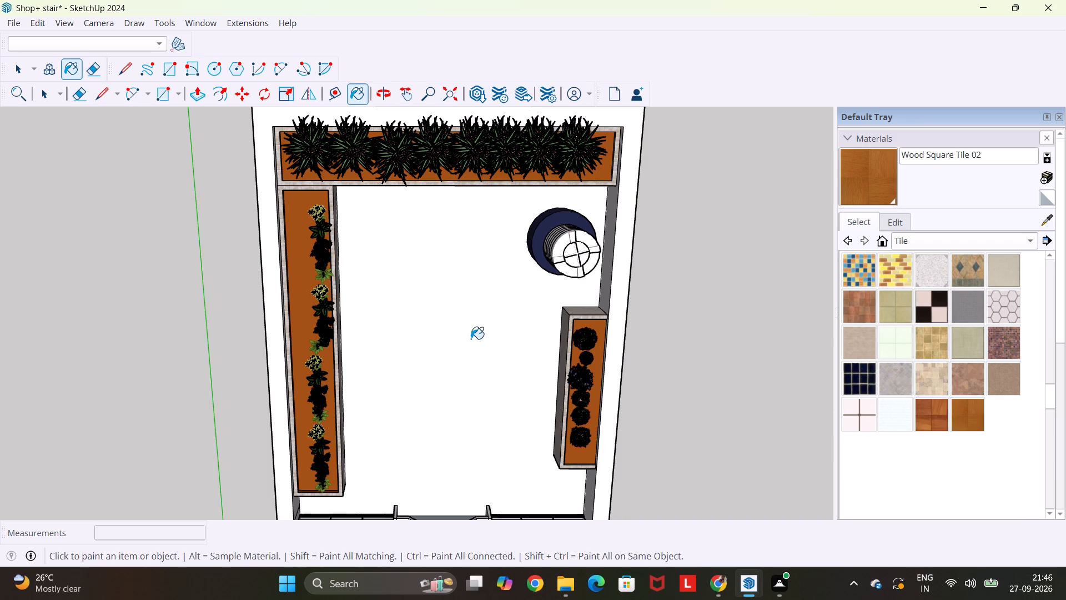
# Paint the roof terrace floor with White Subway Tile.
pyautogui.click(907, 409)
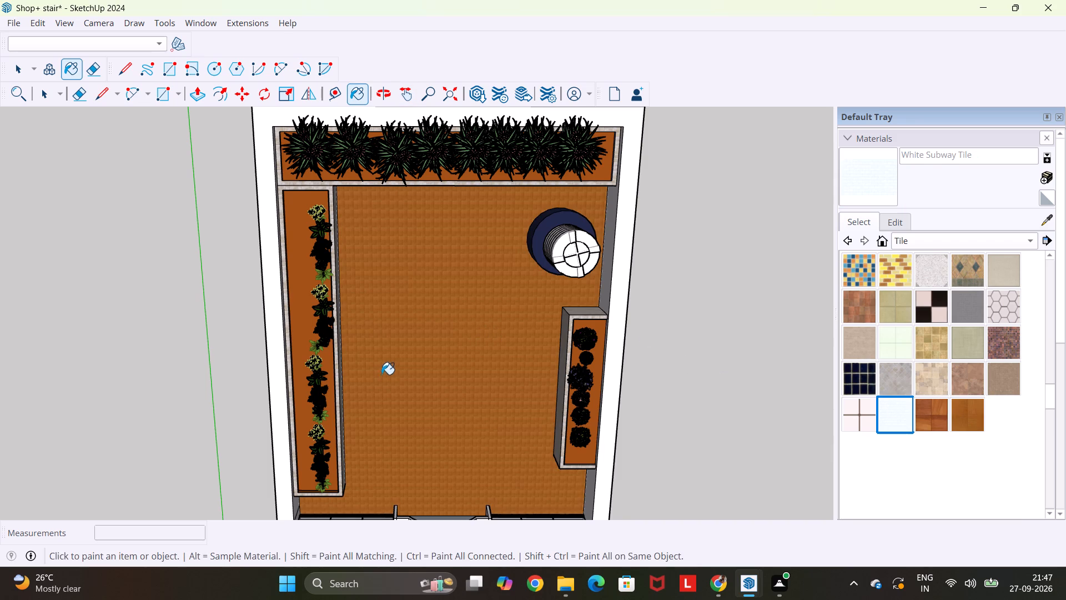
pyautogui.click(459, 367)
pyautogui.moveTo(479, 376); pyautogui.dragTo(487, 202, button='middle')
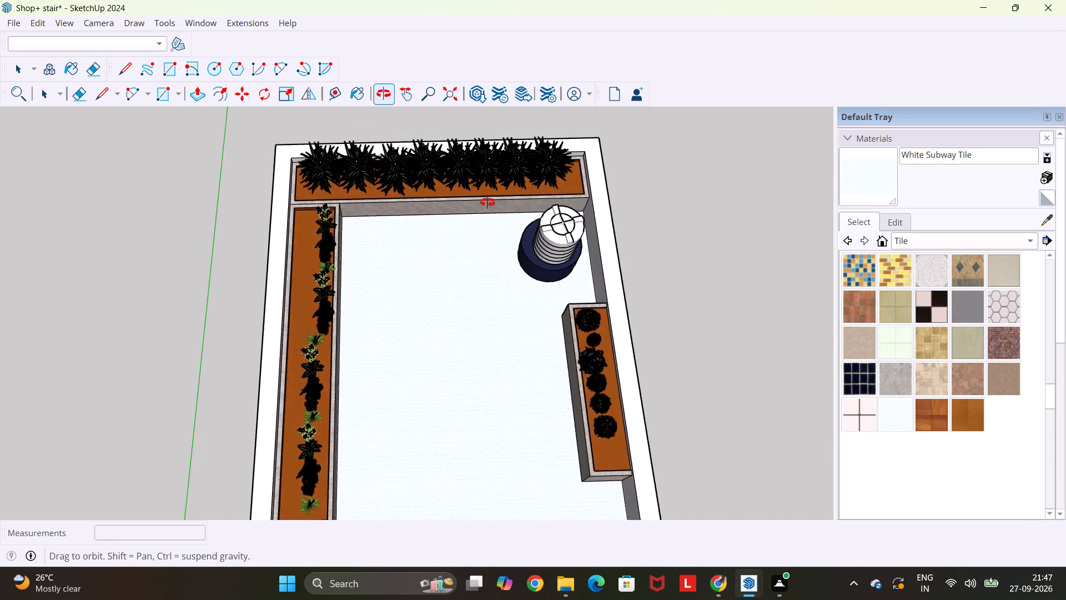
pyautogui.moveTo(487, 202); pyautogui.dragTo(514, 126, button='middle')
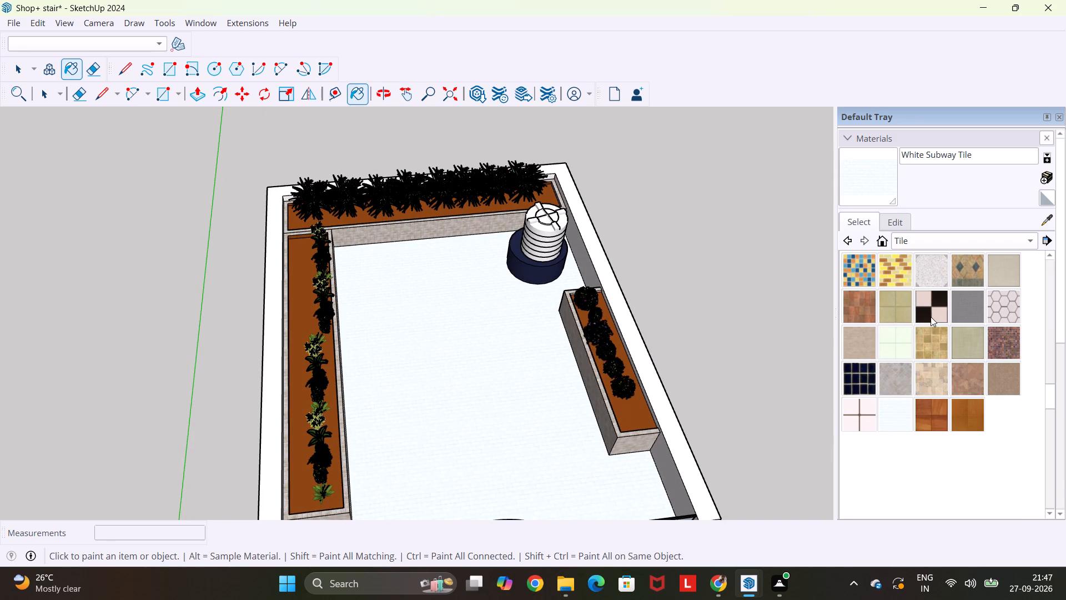
# Paint the roof terrace floor with Tile Checker BW.
pyautogui.click(931, 317)
pyautogui.click(540, 395)
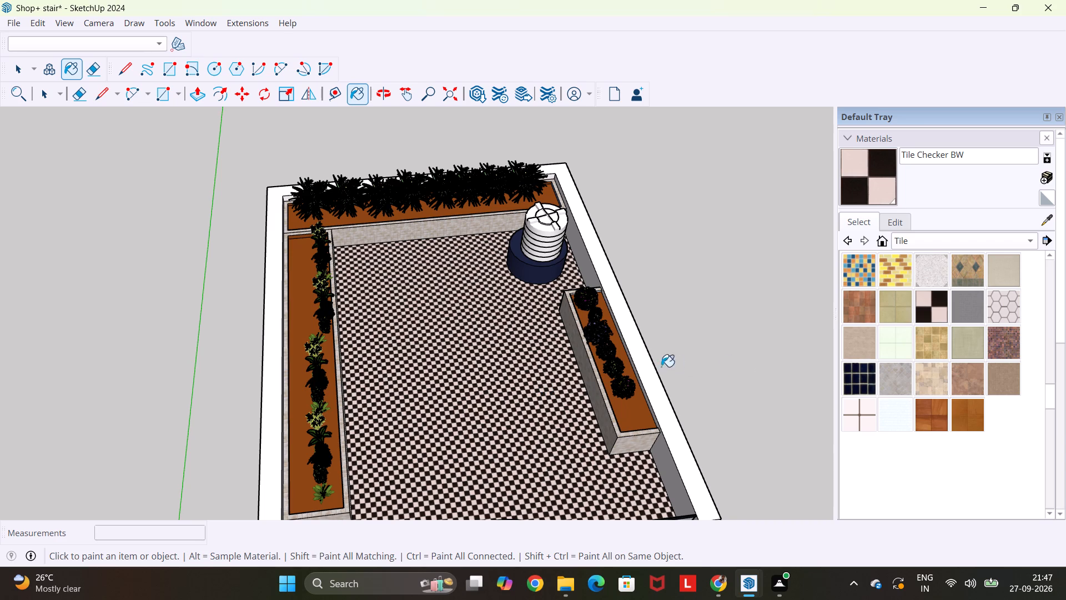
# Examine the checkered roof terrace floor from above and close up beside the planters.
pyautogui.scroll(-2, 511, 337)
pyautogui.moveTo(492, 323); pyautogui.dragTo(492, 426, button='middle')
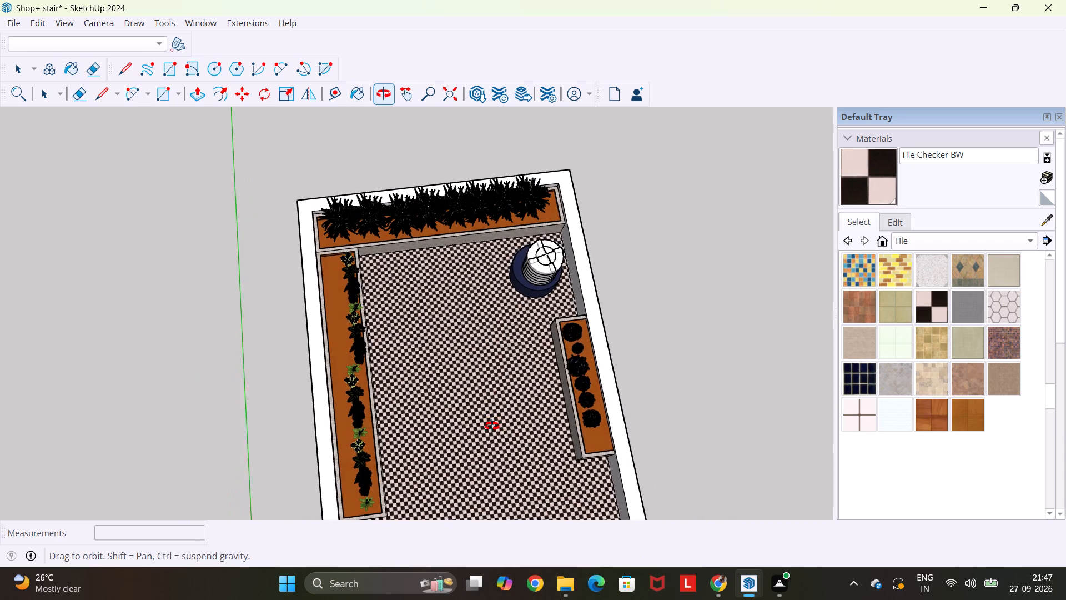
pyautogui.moveTo(492, 426); pyautogui.dragTo(491, 426, button='middle')
pyautogui.scroll(-7, 492, 427)
pyautogui.moveTo(487, 452); pyautogui.dragTo(443, 417, button='middle')
pyautogui.scroll(5, 443, 417)
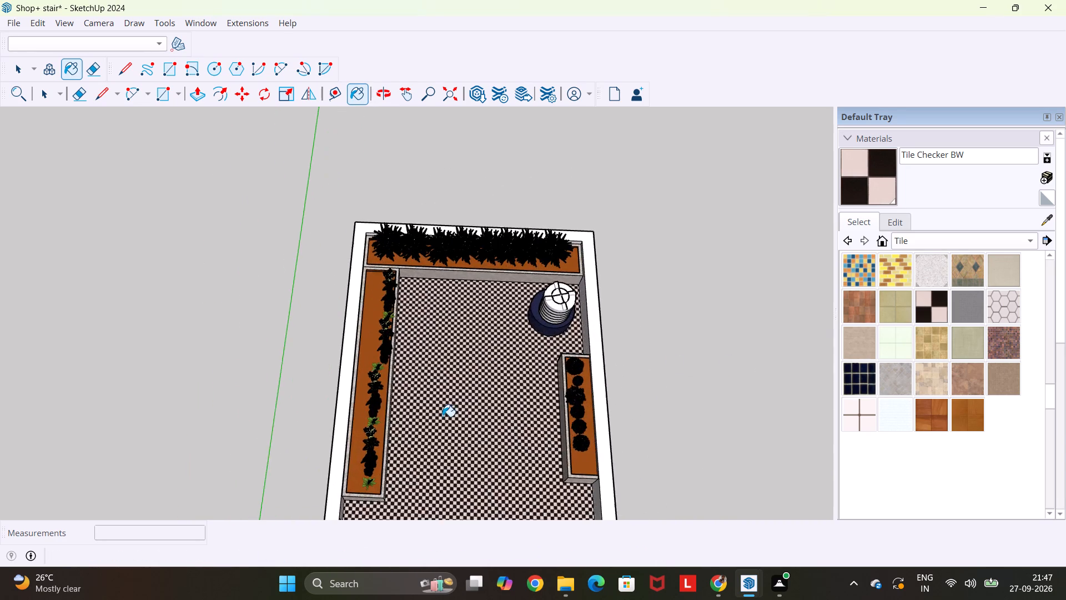
pyautogui.scroll(7, 443, 417)
pyautogui.moveTo(468, 367); pyautogui.dragTo(429, 208, button='middle')
pyautogui.scroll(5, 431, 208)
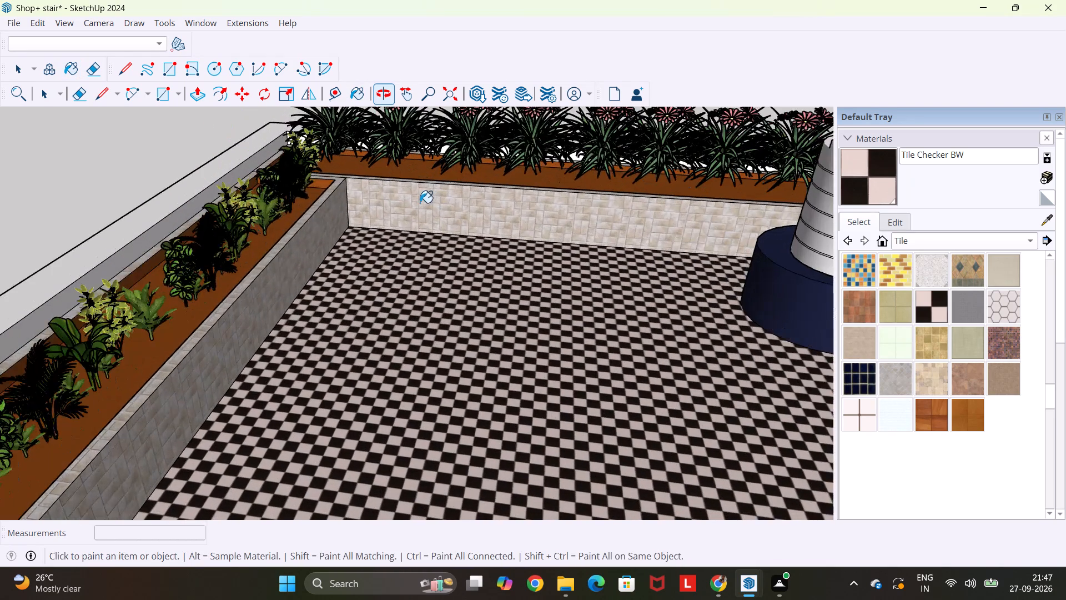
# Examine the checkered roof terrace floor, tiled planter walls and water tank from several angles.
pyautogui.scroll(1, 437, 201)
pyautogui.scroll(-4, 513, 208)
pyautogui.moveTo(547, 187); pyautogui.dragTo(449, 182, button='middle')
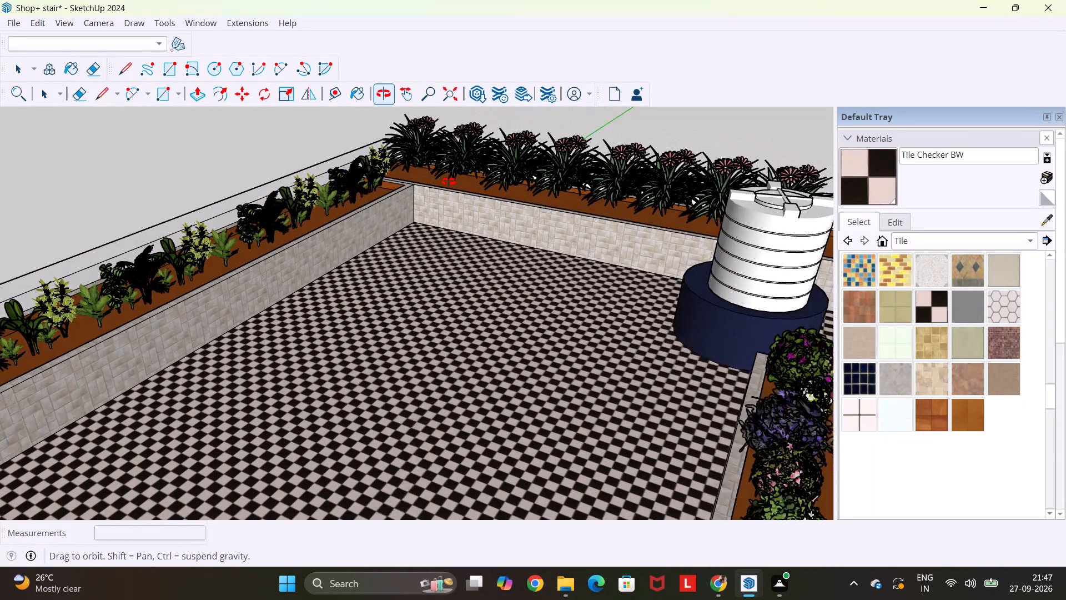
pyautogui.moveTo(449, 182); pyautogui.dragTo(444, 184, button='middle')
pyautogui.scroll(2, 444, 184)
pyautogui.moveTo(472, 181); pyautogui.dragTo(472, 182, button='middle')
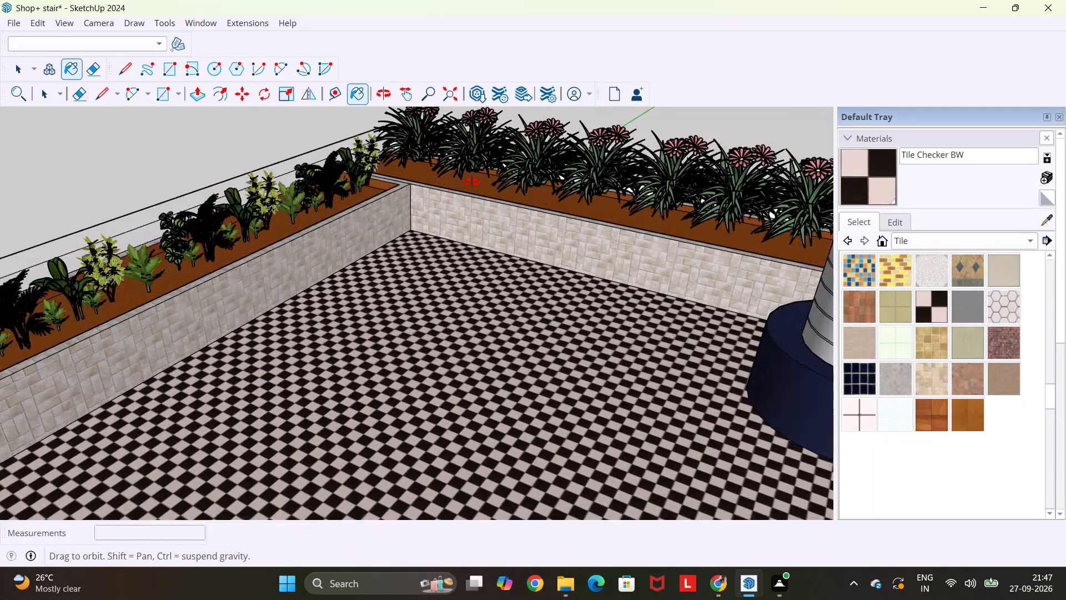
pyautogui.moveTo(472, 182); pyautogui.dragTo(400, 156, button='middle')
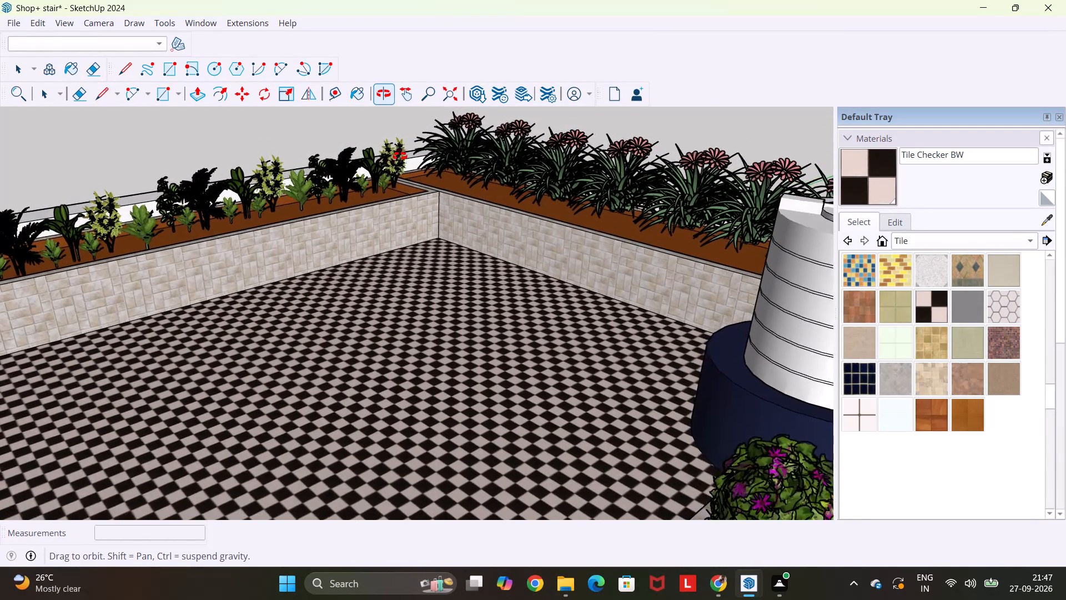
pyautogui.moveTo(400, 156); pyautogui.dragTo(393, 136, button='middle')
pyautogui.scroll(-4, 393, 136)
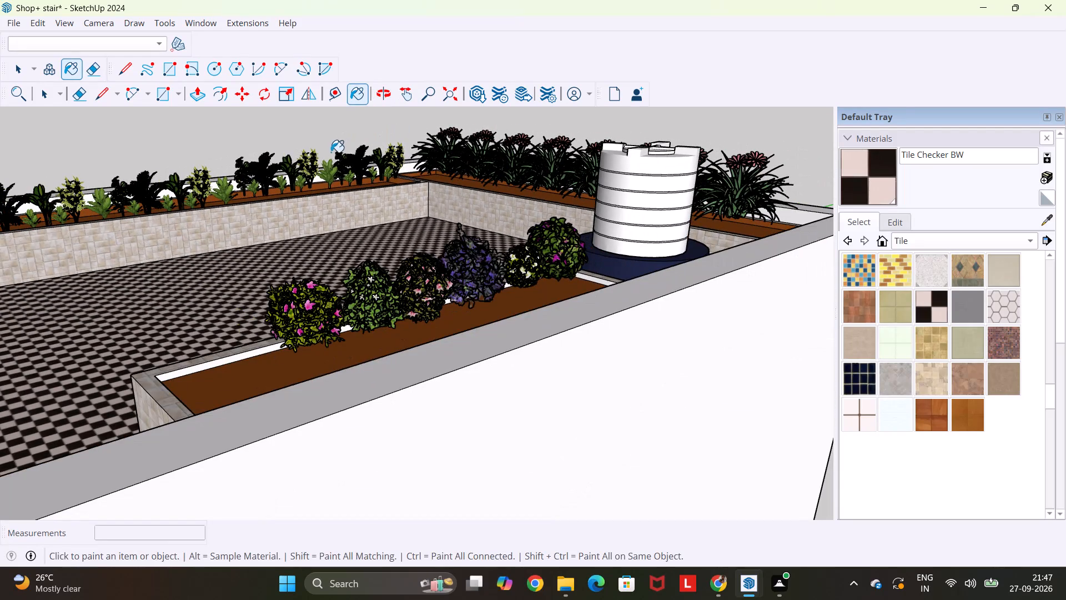
pyautogui.moveTo(331, 157); pyautogui.dragTo(443, 182, button='middle')
pyautogui.scroll(1, 443, 182)
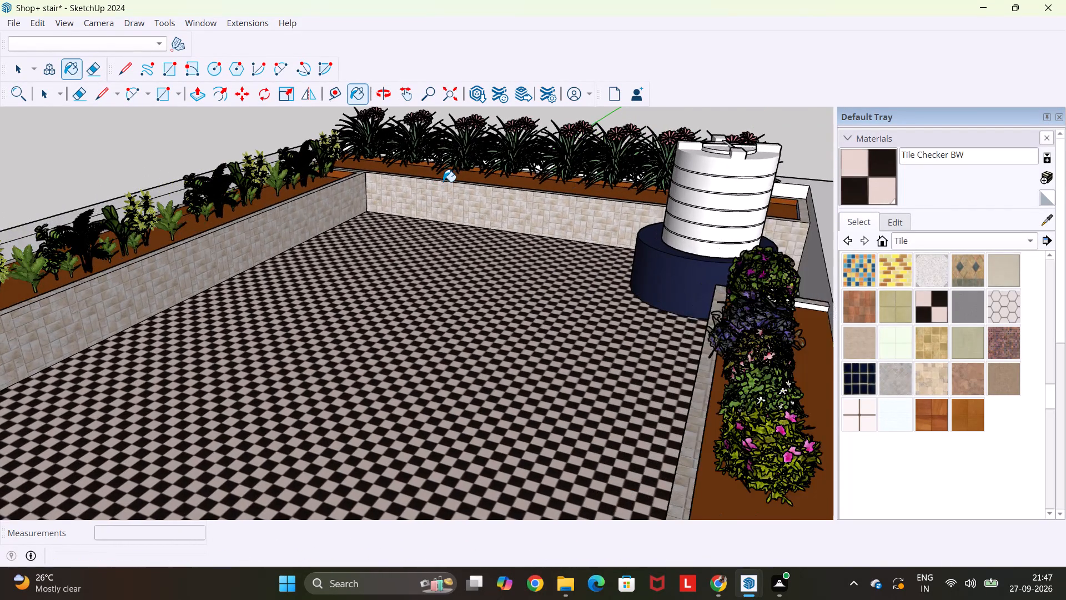
pyautogui.scroll(2, 443, 182)
pyautogui.moveTo(475, 179); pyautogui.dragTo(467, 132, button='middle')
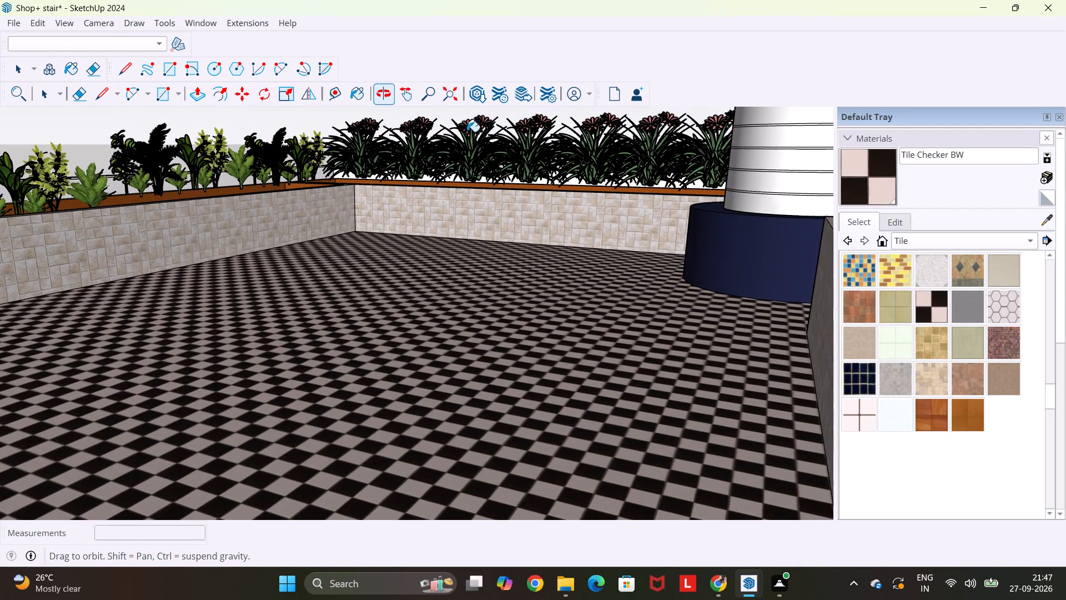
pyautogui.scroll(-4, 567, 159)
pyautogui.moveTo(560, 175); pyautogui.dragTo(547, 175, button='middle')
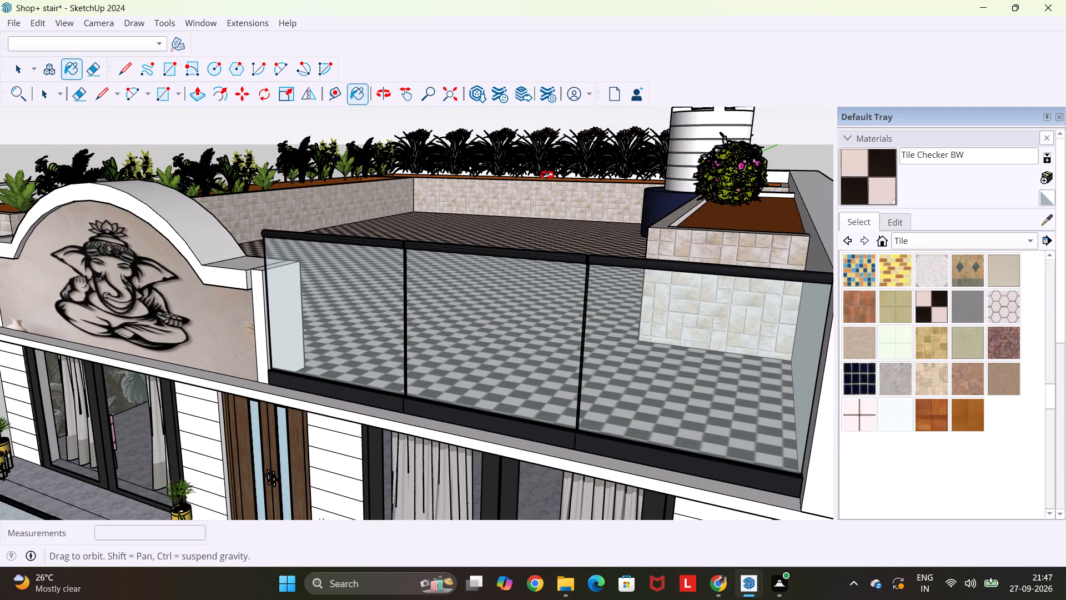
pyautogui.moveTo(547, 175); pyautogui.dragTo(493, 249, button='middle')
pyautogui.scroll(3, 493, 249)
pyautogui.moveTo(502, 187); pyautogui.dragTo(499, 284, button='middle')
pyautogui.keyDown('shift'); pyautogui.scroll(1, 499, 284); pyautogui.keyUp('shift')
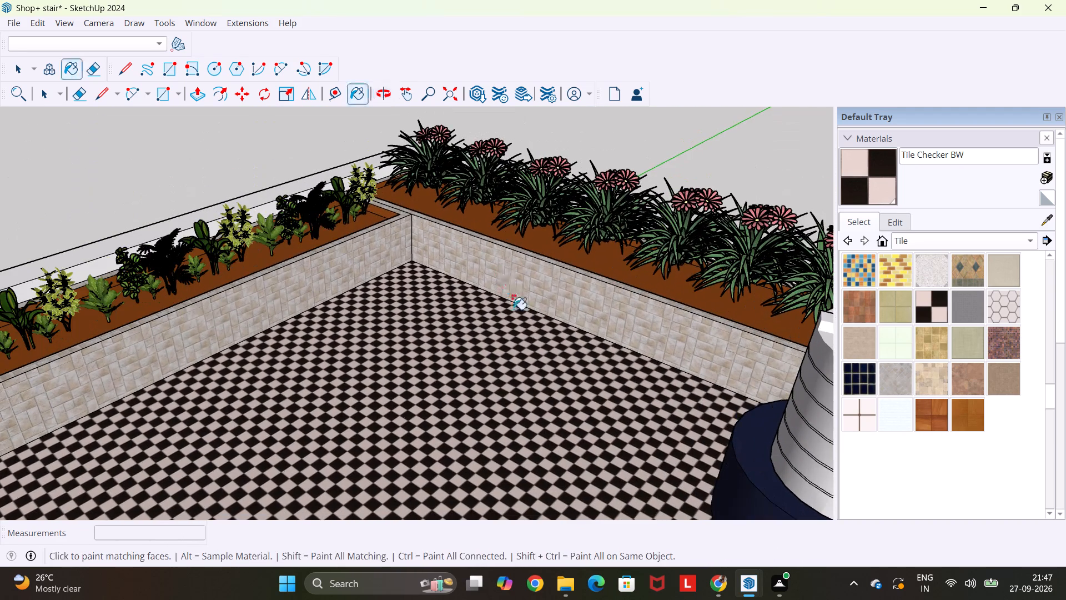
pyautogui.keyDown('shift'); pyautogui.moveTo(533, 369); pyautogui.dragTo(389, 292, button='middle'); pyautogui.keyUp('shift')
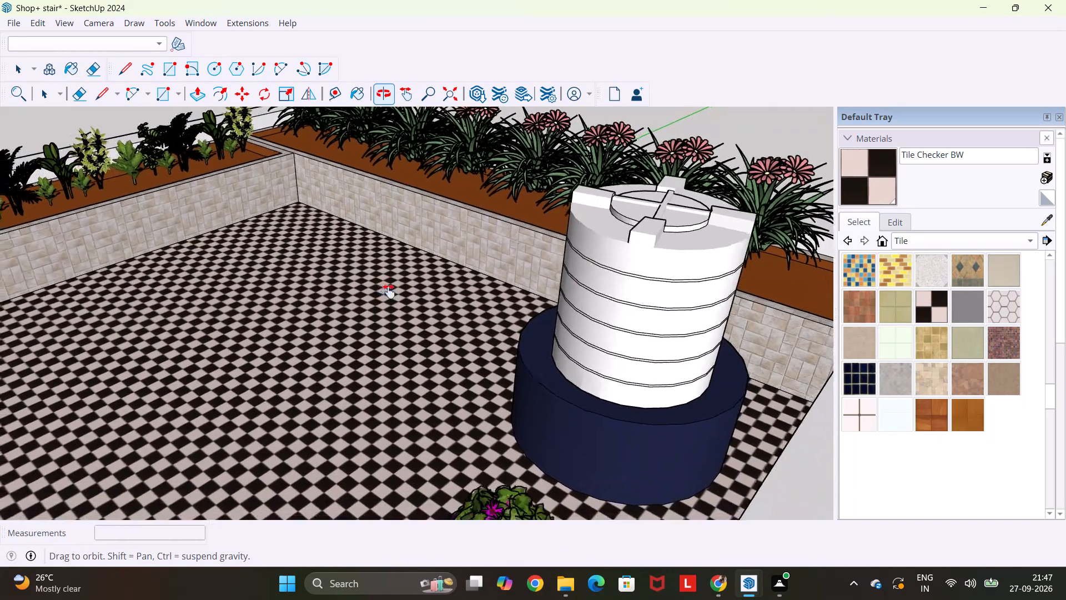
pyautogui.keyDown('shift'); pyautogui.moveTo(389, 292); pyautogui.dragTo(475, 346, button='middle'); pyautogui.keyUp('shift')
pyautogui.keyDown('shift'); pyautogui.scroll(-5, 475, 346); pyautogui.keyUp('shift')
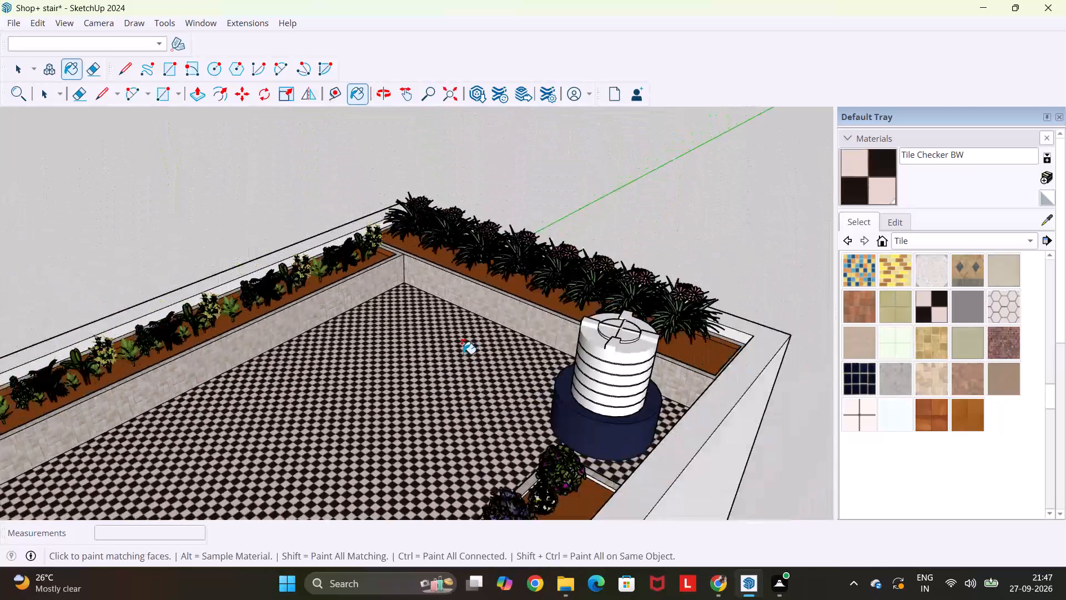
pyautogui.keyDown('shift'); pyautogui.scroll(-2, 463, 354); pyautogui.keyUp('shift')
pyautogui.keyDown('shift'); pyautogui.moveTo(456, 452); pyautogui.dragTo(550, 396, button='middle'); pyautogui.keyUp('shift')
pyautogui.scroll(5, 550, 396)
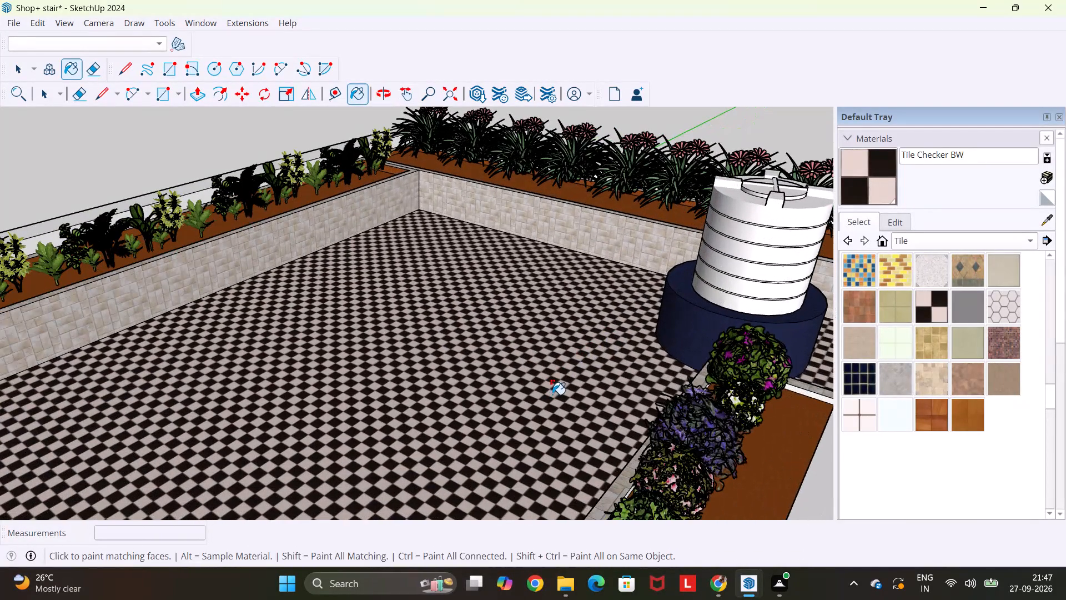
pyautogui.moveTo(552, 391); pyautogui.dragTo(556, 420, button='middle')
pyautogui.keyDown('shift'); pyautogui.scroll(1, 554, 377); pyautogui.keyUp('shift')
pyautogui.keyDown('ctrl'); pyautogui.moveTo(556, 416); pyautogui.dragTo(555, 368, button='middle'); pyautogui.keyUp('ctrl')
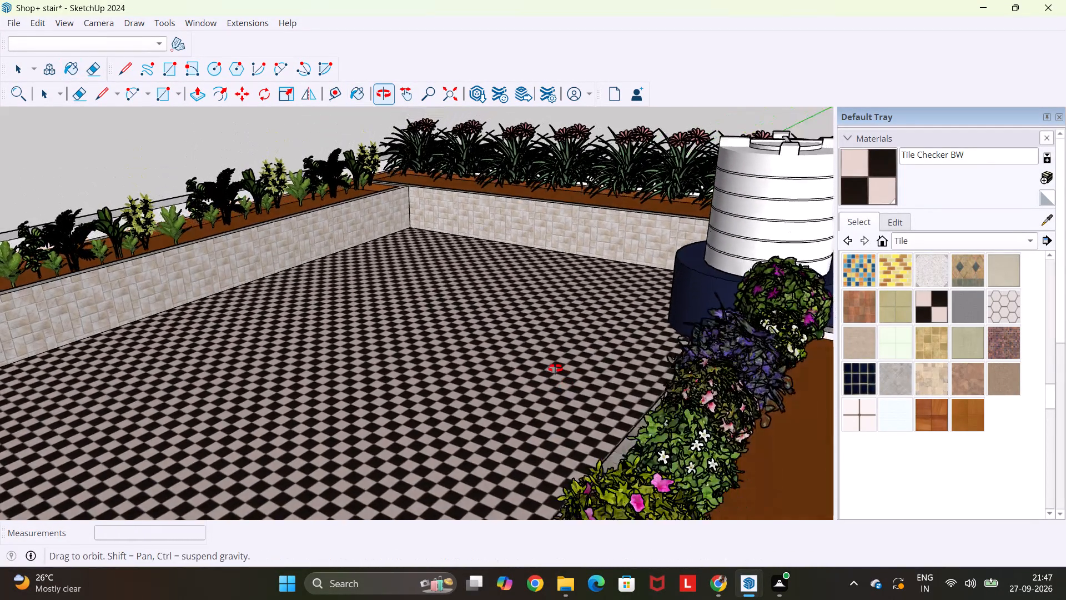
pyautogui.keyDown('ctrl'); pyautogui.moveTo(555, 368); pyautogui.dragTo(552, 343, button='middle'); pyautogui.keyUp('ctrl')
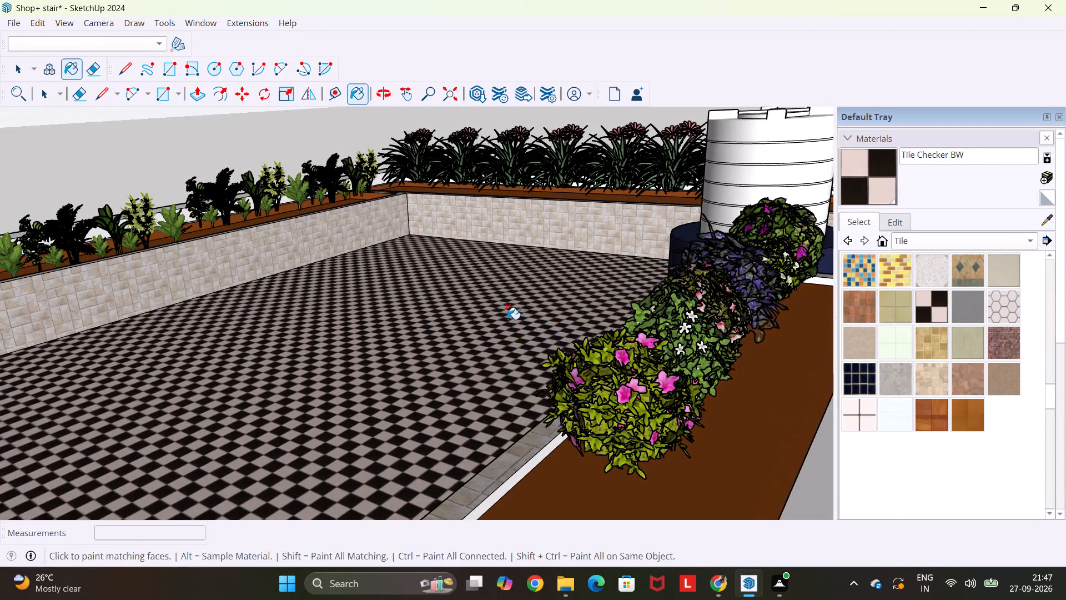
# Frame the planter corner above the checkered floor and export it as Shop+ stair3.jpg to the Desktop screen shots folder.
pyautogui.keyDown('ctrl'); pyautogui.moveTo(474, 306); pyautogui.dragTo(516, 311, button='middle'); pyautogui.keyUp('ctrl')
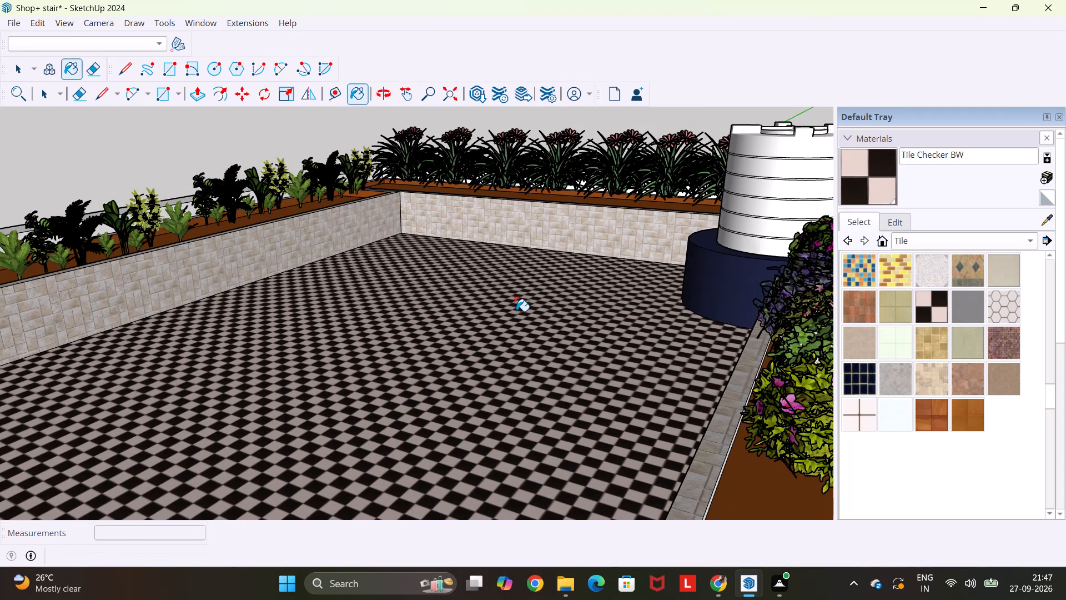
pyautogui.keyDown('shift'); pyautogui.moveTo(517, 307); pyautogui.dragTo(517, 298, button='middle'); pyautogui.keyUp('shift')
pyautogui.keyDown('shift'); pyautogui.scroll(3, 517, 299); pyautogui.keyUp('shift')
pyautogui.keyDown('shift'); pyautogui.moveTo(526, 206); pyautogui.dragTo(520, 228, button='middle'); pyautogui.keyUp('shift')
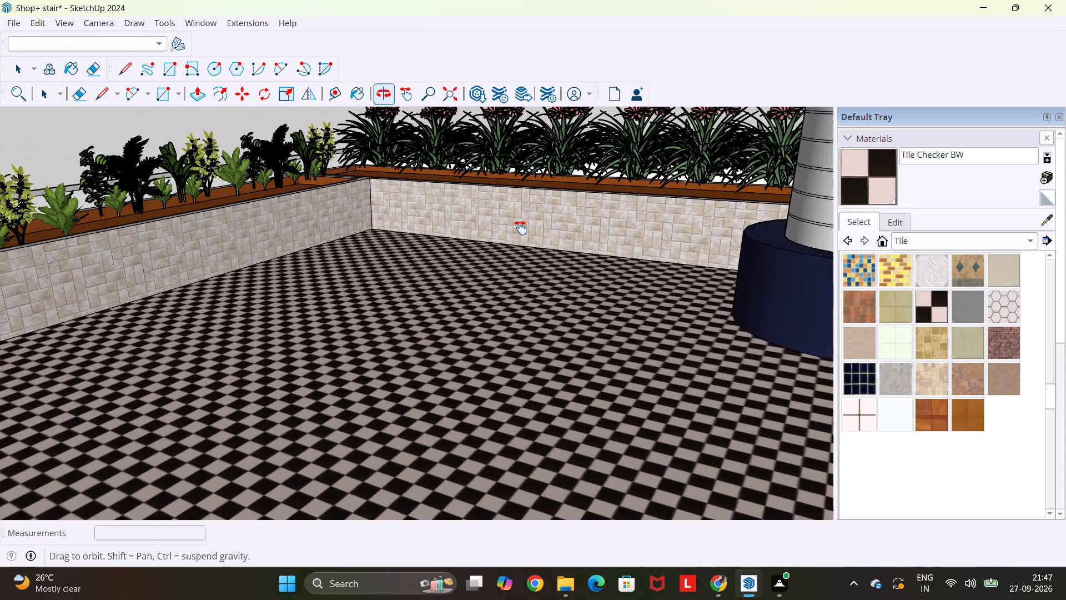
pyautogui.keyDown('shift'); pyautogui.moveTo(520, 228); pyautogui.dragTo(509, 281, button='middle'); pyautogui.keyUp('shift')
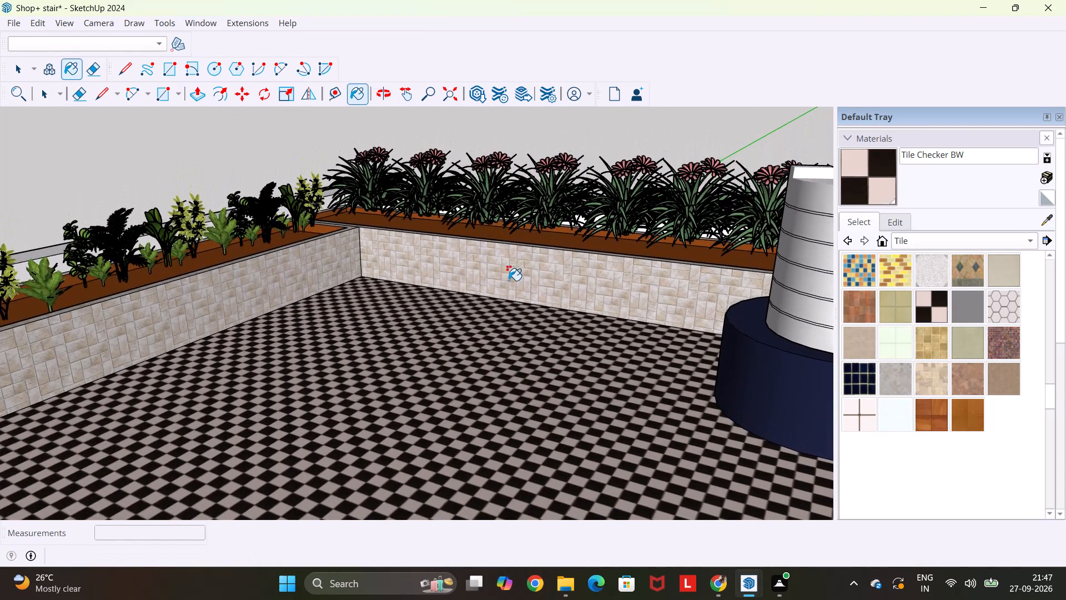
pyautogui.scroll(6, 248, 233)
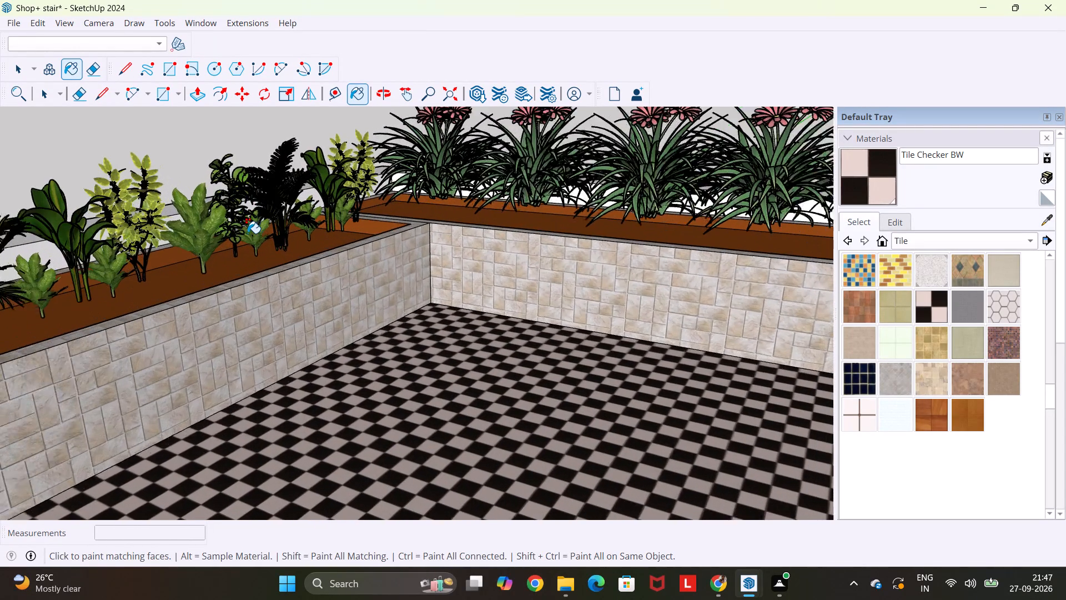
pyautogui.scroll(2, 248, 233)
pyautogui.scroll(-6, 248, 233)
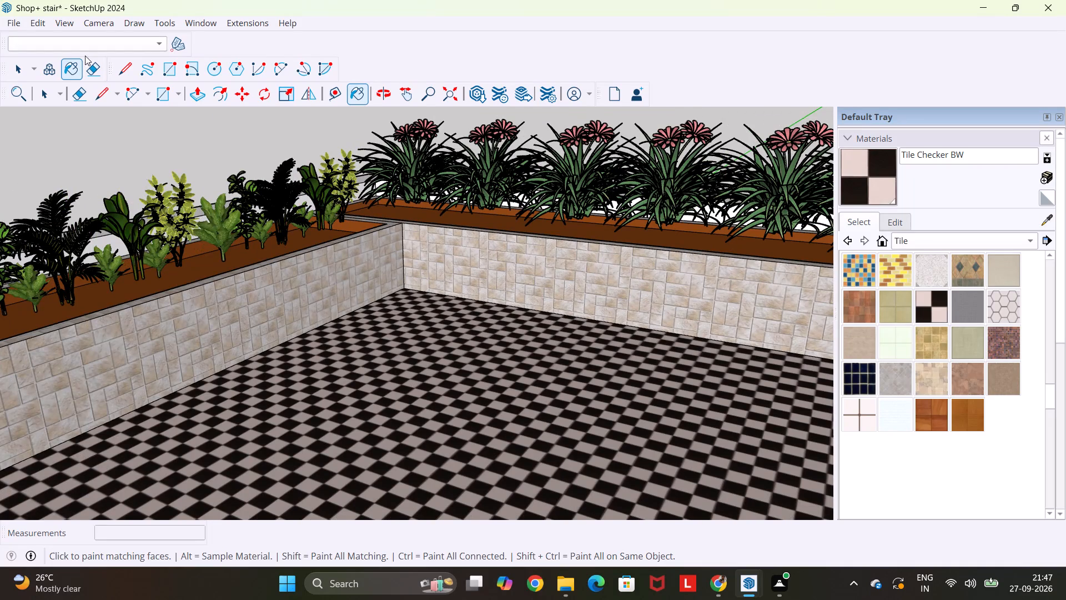
pyautogui.click(9, 23)
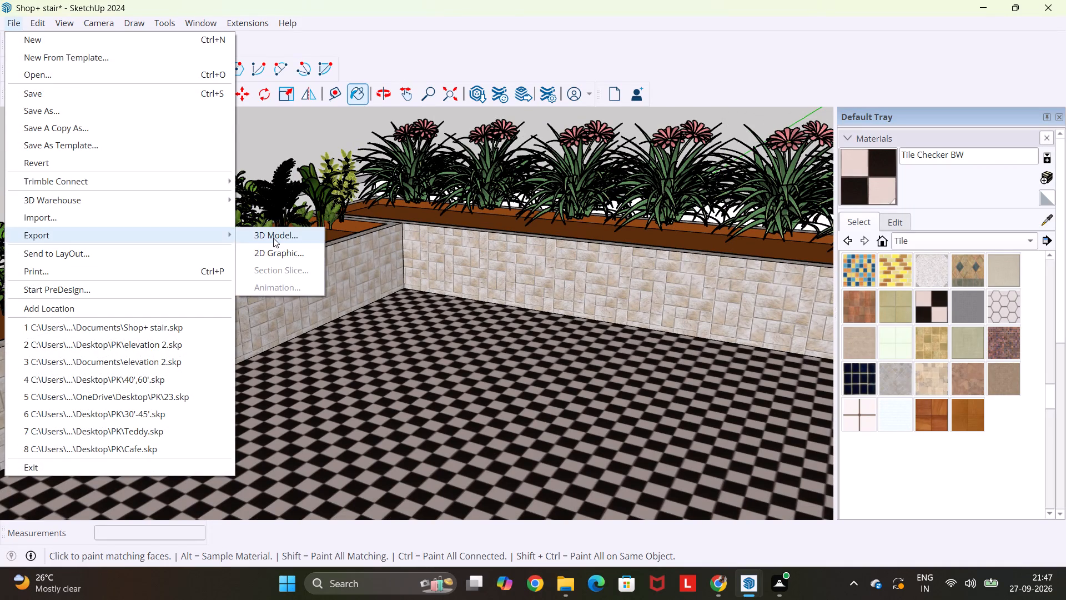
pyautogui.click(276, 255)
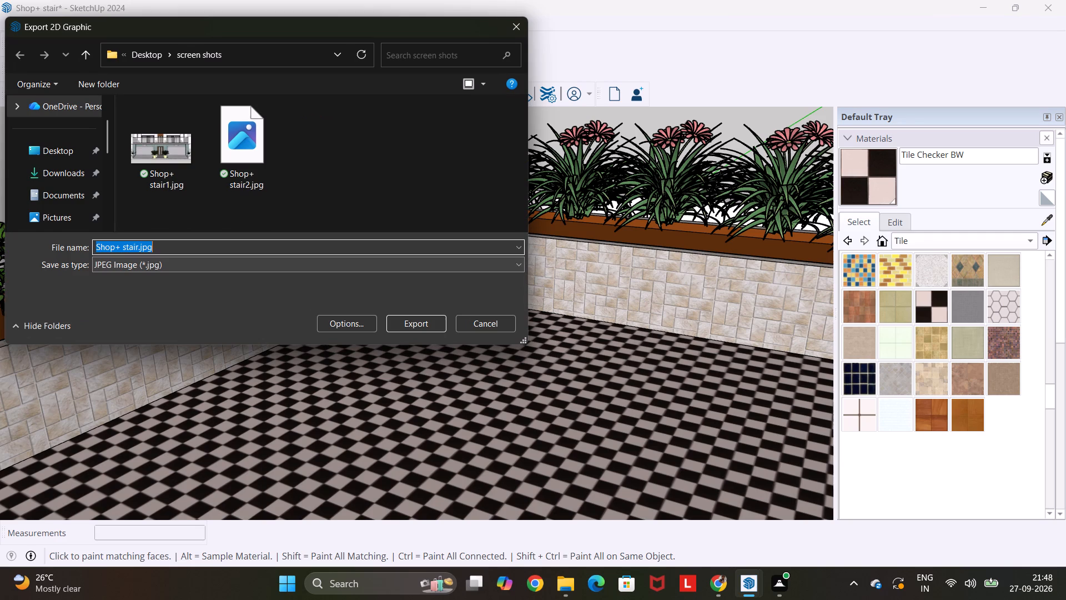
pyautogui.click(137, 247)
pyautogui.press('3')
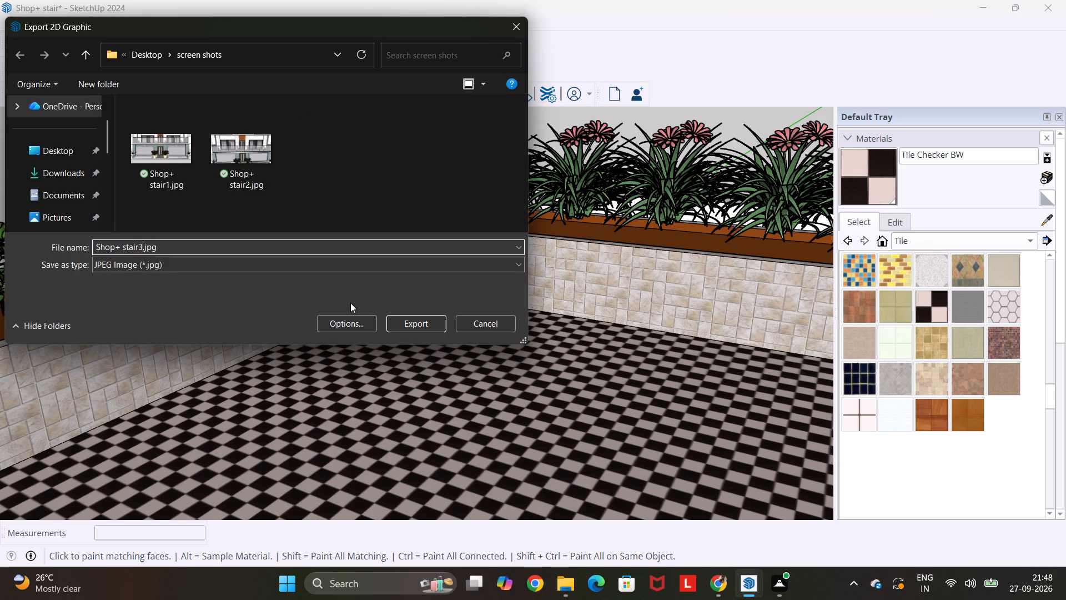
pyautogui.click(409, 326)
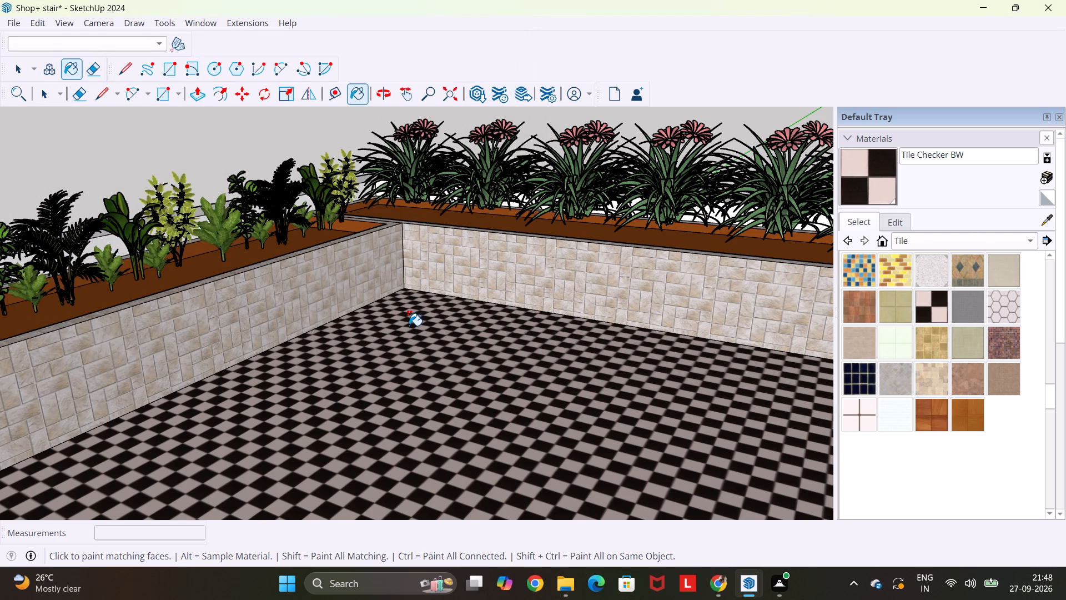
# Examine the water tank and the flowering bush planter on the roof terrace up close.
pyautogui.scroll(-12, 413, 328)
pyautogui.moveTo(390, 343); pyautogui.dragTo(741, 359, button='middle')
pyautogui.scroll(10, 678, 294)
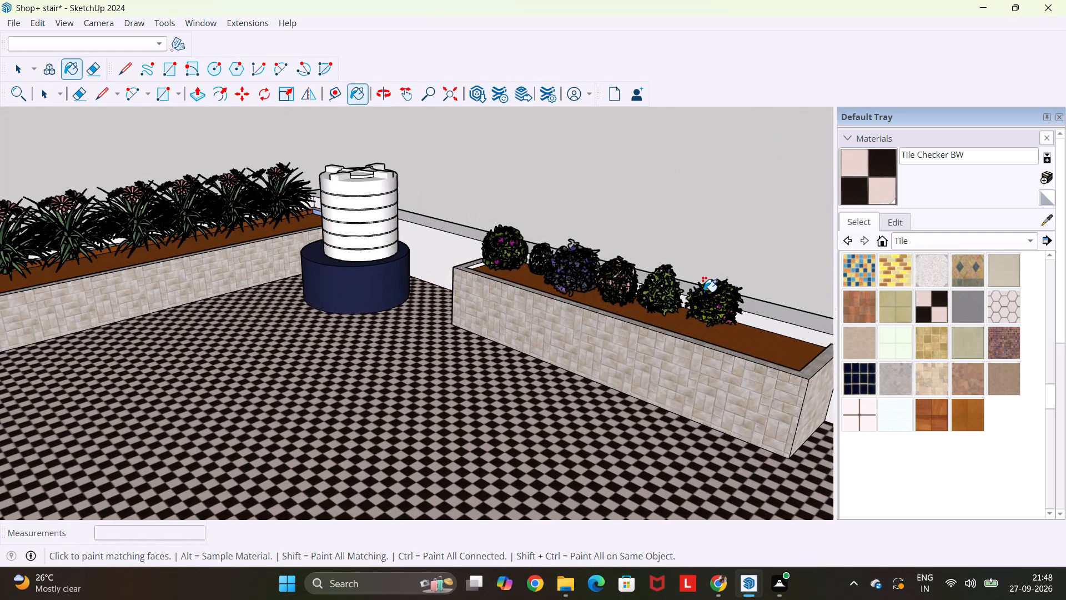
pyautogui.scroll(5, 660, 284)
pyautogui.moveTo(529, 270); pyautogui.dragTo(445, 259, button='middle')
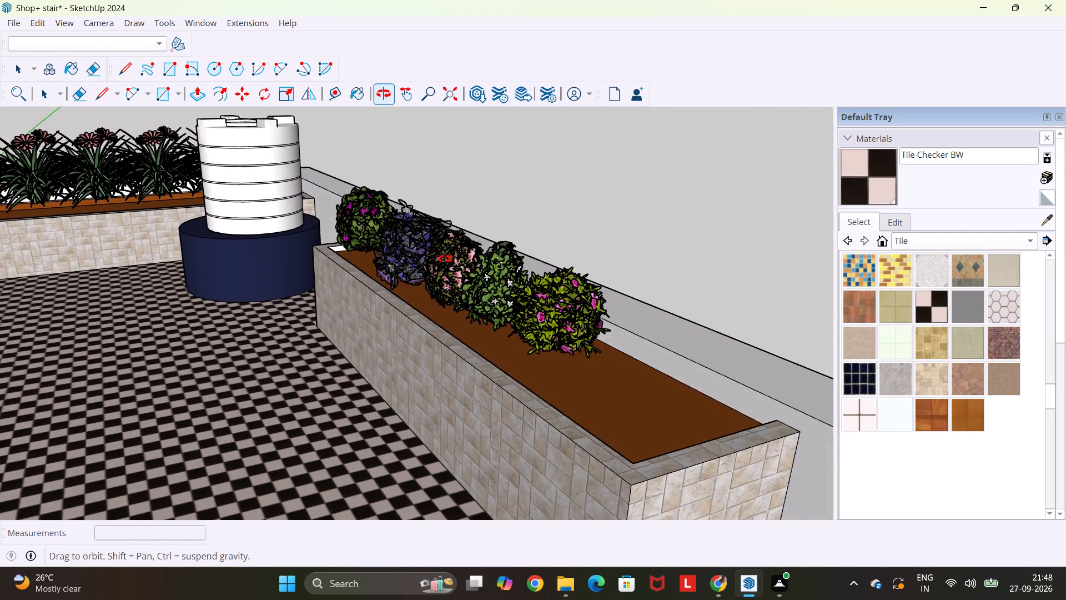
pyautogui.moveTo(445, 259); pyautogui.dragTo(385, 251, button='middle')
pyautogui.scroll(3, 381, 251)
pyautogui.scroll(5, 281, 247)
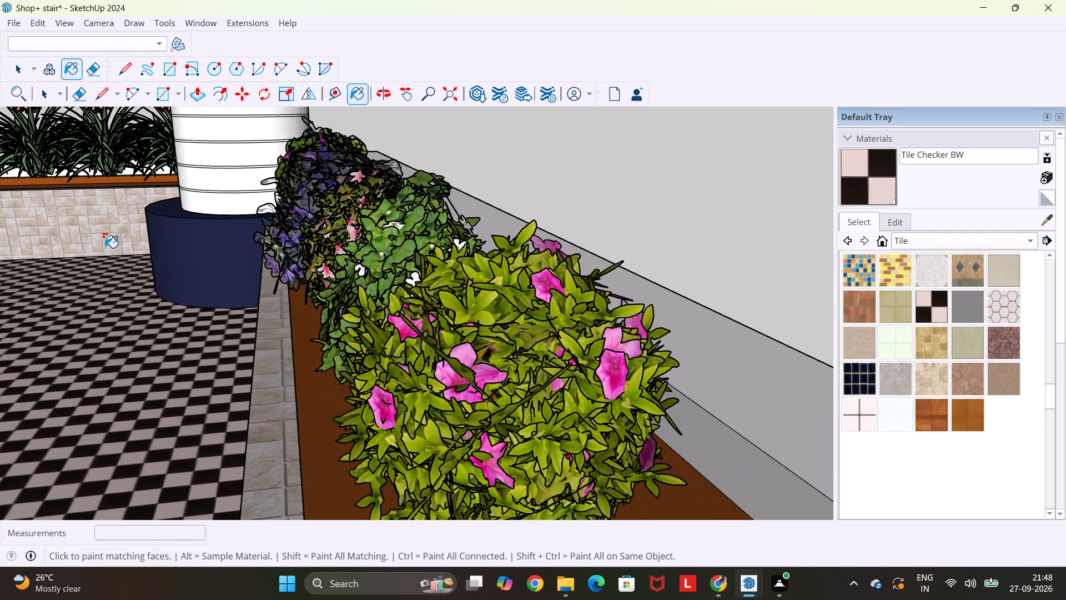
pyautogui.moveTo(105, 248); pyautogui.dragTo(286, 251, button='middle')
pyautogui.scroll(-4, 285, 251)
pyautogui.moveTo(191, 242); pyautogui.dragTo(226, 252, button='middle')
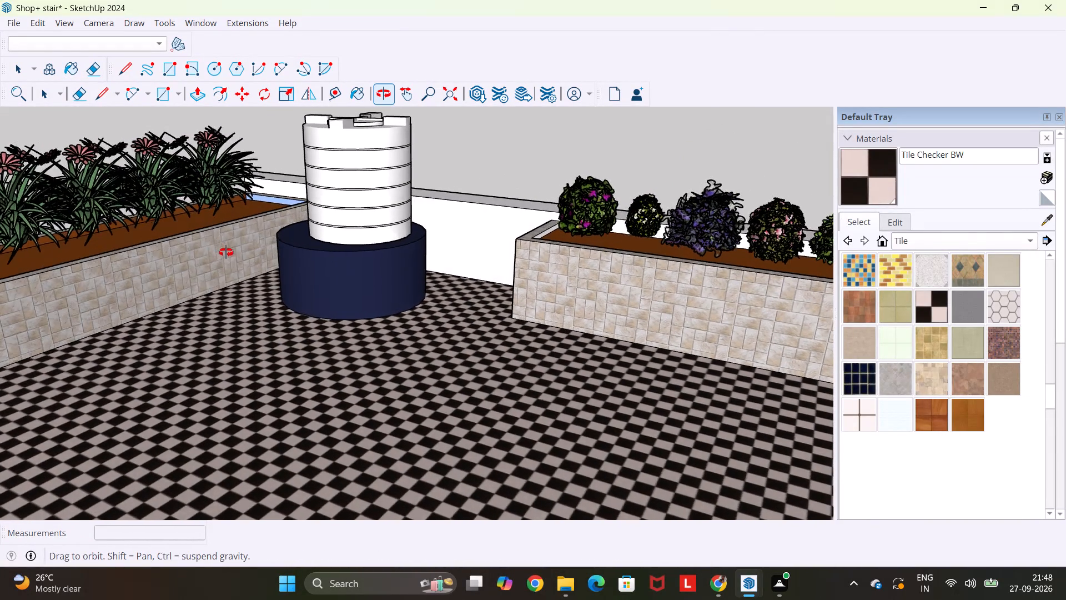
pyautogui.moveTo(226, 252); pyautogui.dragTo(487, 242, button='middle')
# Examine the roof terrace from behind the pink flower planter and from above the building's outer rear corner.
pyautogui.moveTo(394, 253); pyautogui.dragTo(864, 271, button='middle')
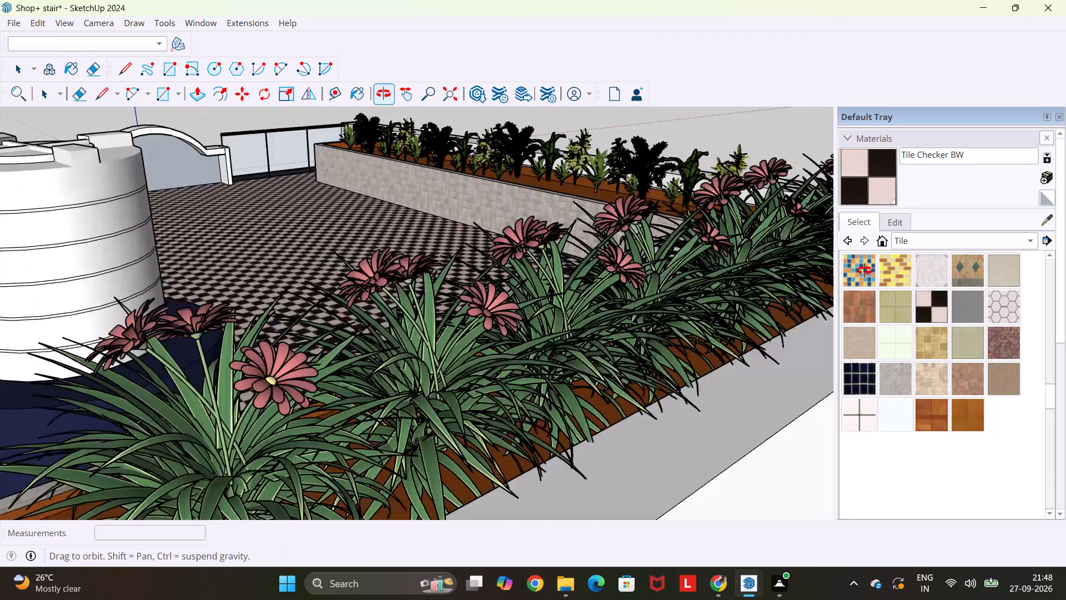
pyautogui.moveTo(864, 271); pyautogui.dragTo(645, 281, button='middle')
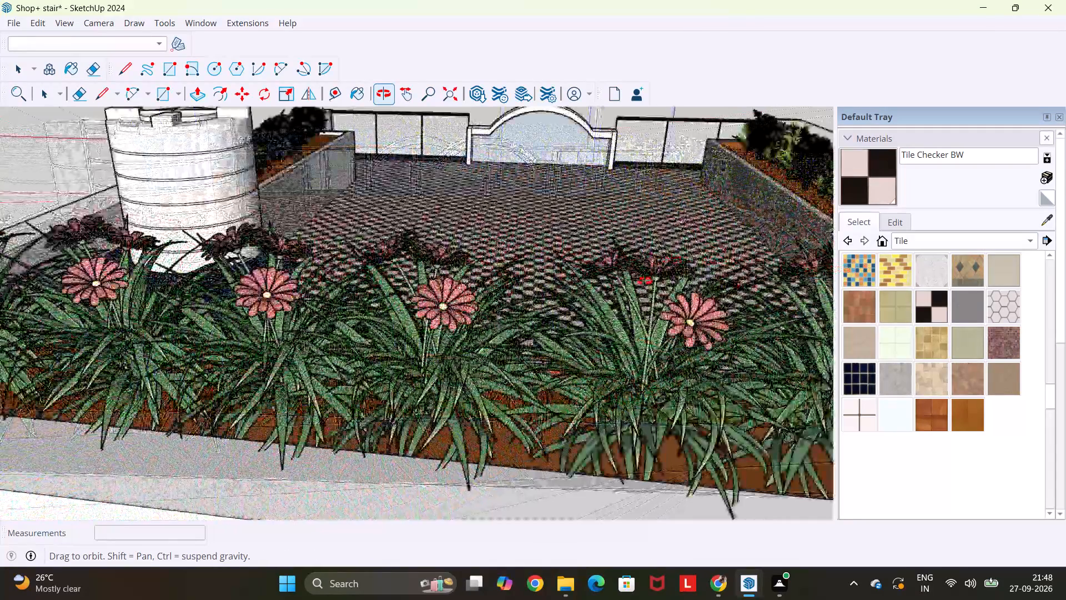
pyautogui.moveTo(645, 281); pyautogui.dragTo(644, 281, button='middle')
pyautogui.scroll(-2, 644, 281)
pyautogui.scroll(4, 656, 256)
pyautogui.moveTo(665, 254); pyautogui.dragTo(735, 227, button='middle')
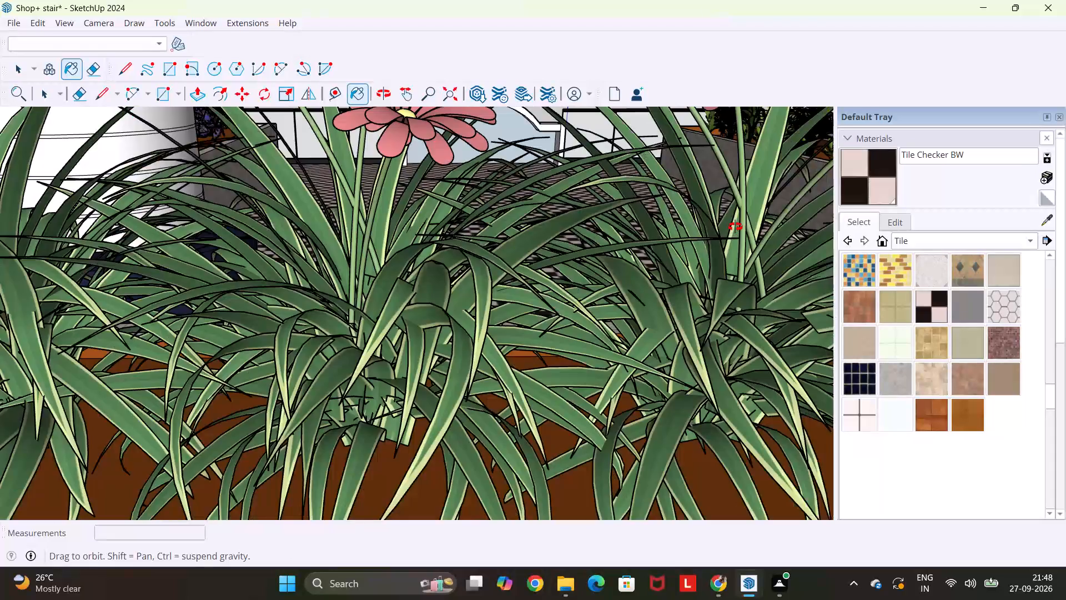
pyautogui.moveTo(735, 227); pyautogui.dragTo(738, 266, button='middle')
pyautogui.scroll(-4, 738, 266)
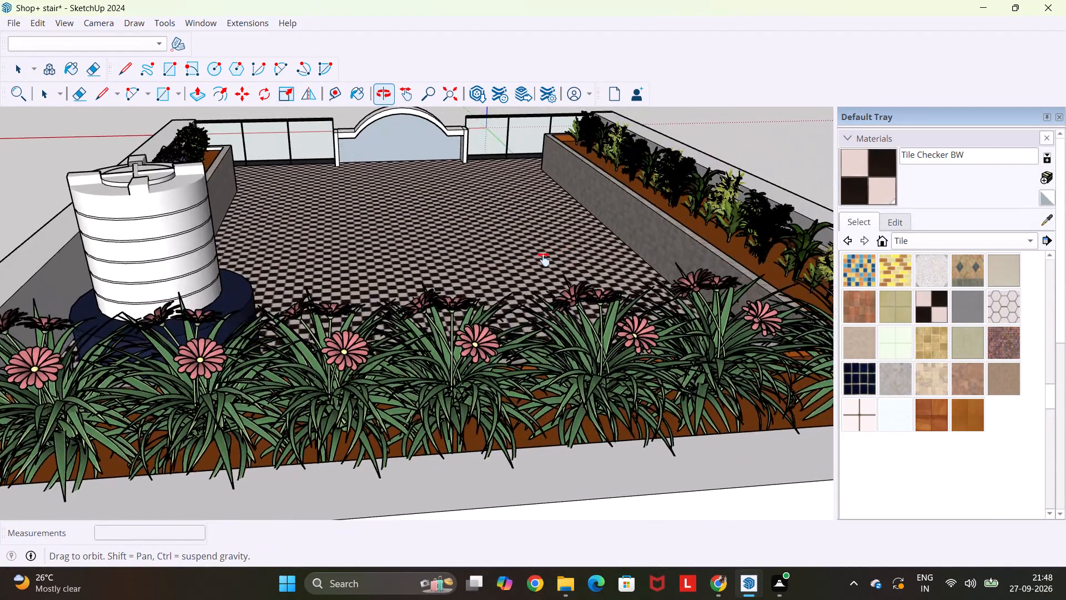
pyautogui.scroll(4, 473, 307)
pyautogui.moveTo(485, 310); pyautogui.dragTo(479, 258, button='middle')
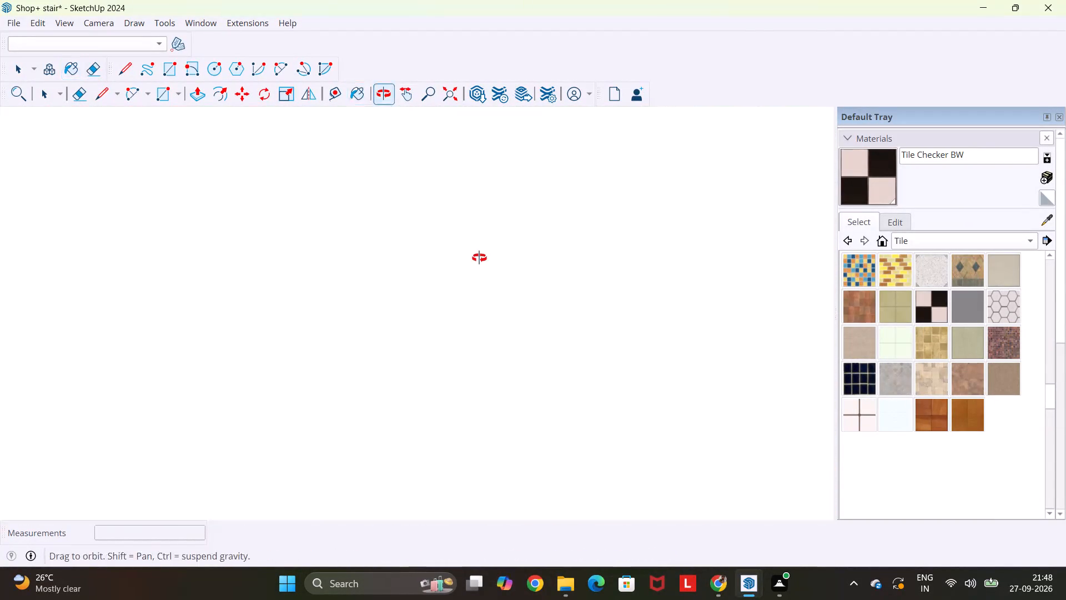
pyautogui.moveTo(479, 258); pyautogui.dragTo(345, 299, button='middle')
pyautogui.scroll(-7, 344, 299)
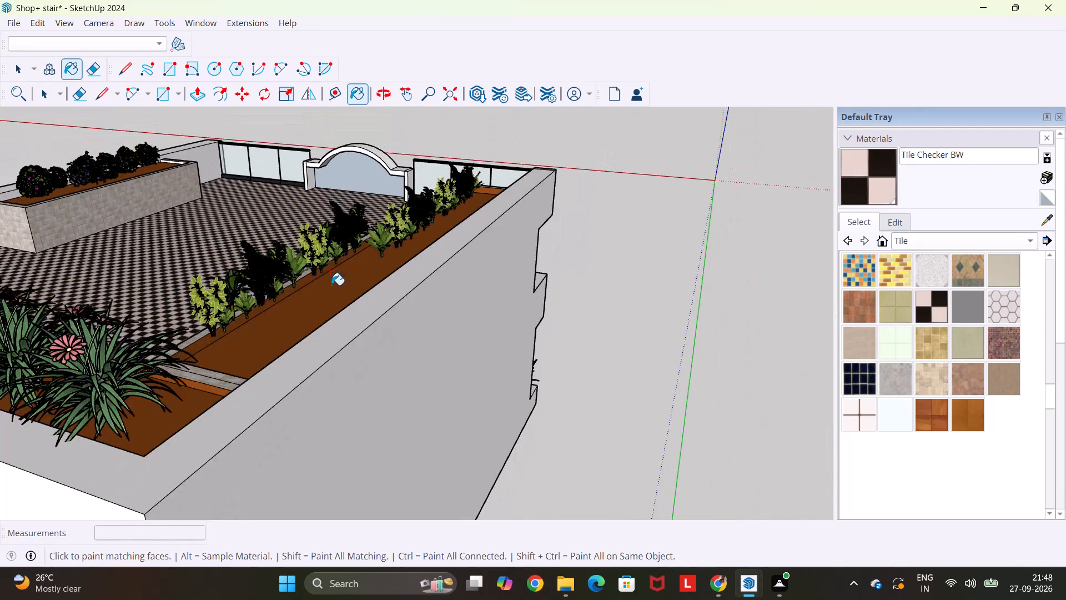
pyautogui.scroll(-6, 331, 285)
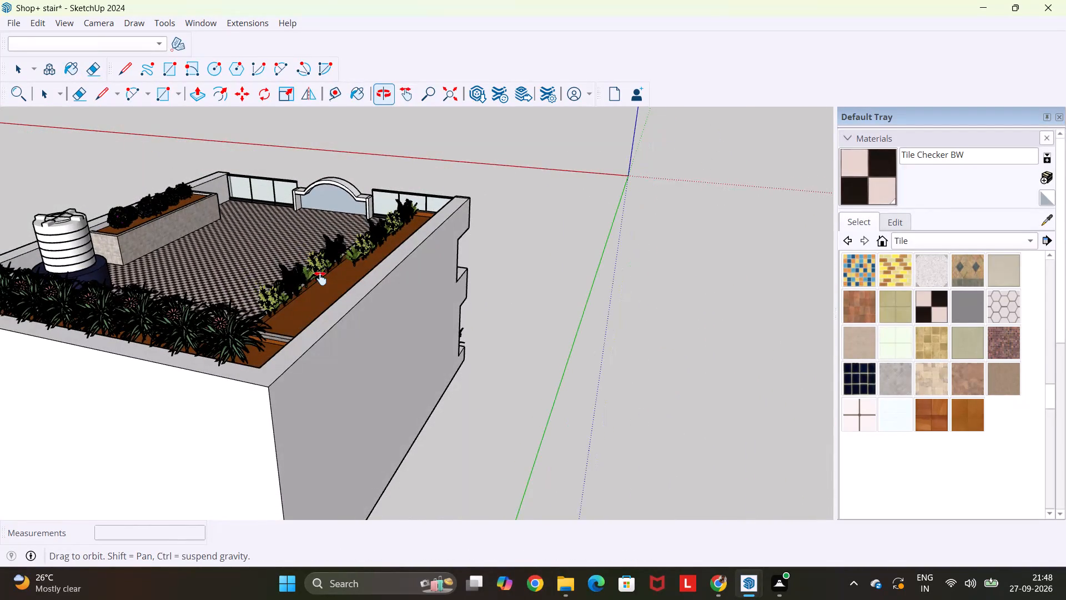
pyautogui.keyDown('shift'); pyautogui.moveTo(341, 316); pyautogui.dragTo(500, 332, button='middle'); pyautogui.keyUp('shift')
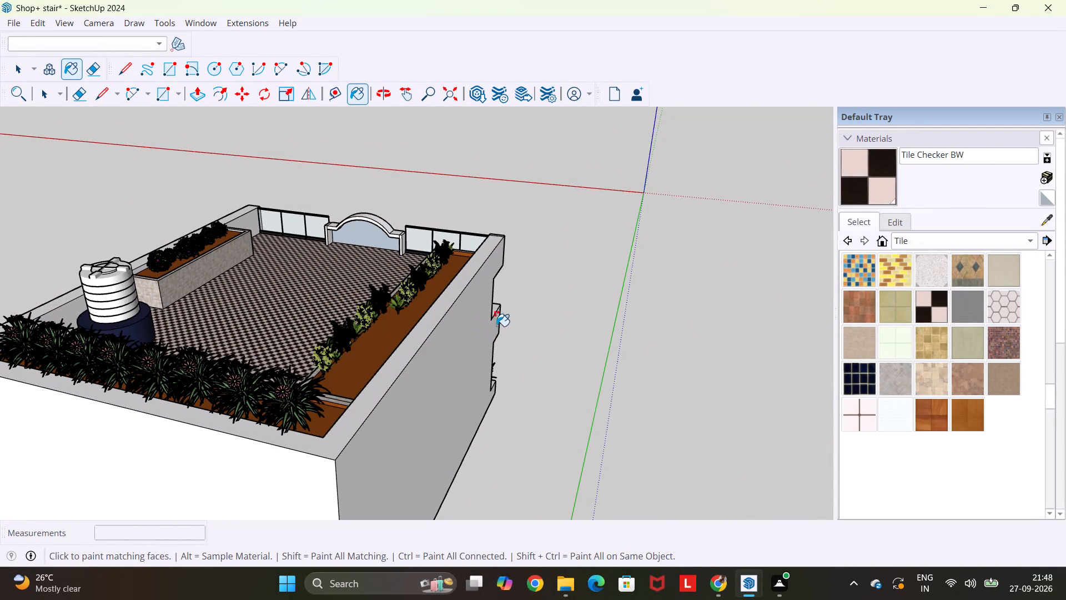
pyautogui.press('space')
pyautogui.press('space')
# Leave the Paint Bucket tool and examine the roof terrace's planters, water tank and checkered floor from several sides.
pyautogui.press('Escape')
pyautogui.press('space')
pyautogui.click(550, 299)
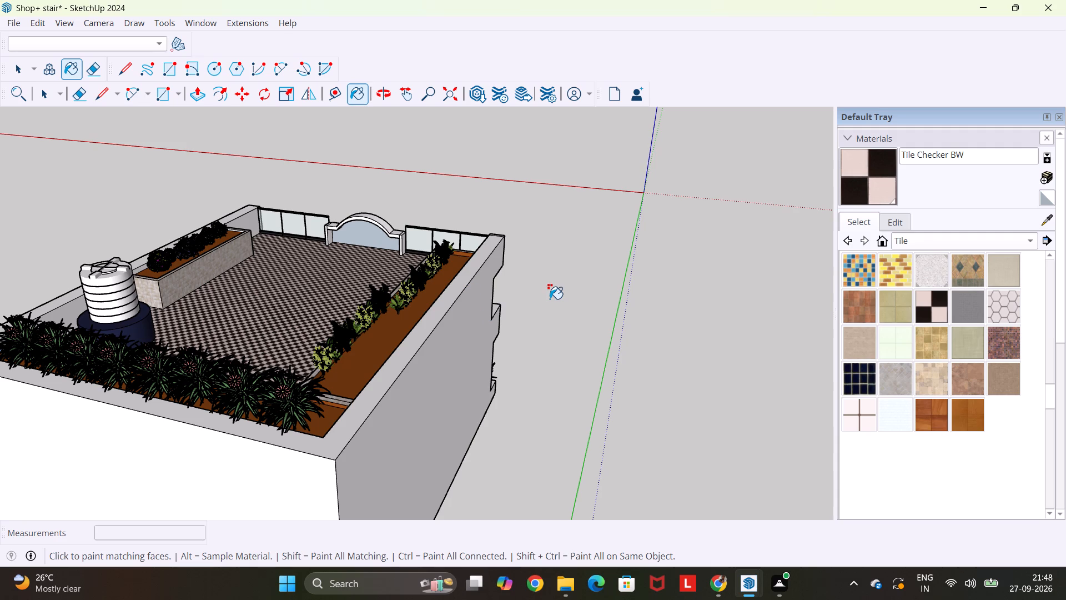
pyautogui.press('Escape')
pyautogui.press('space')
pyautogui.click(564, 298)
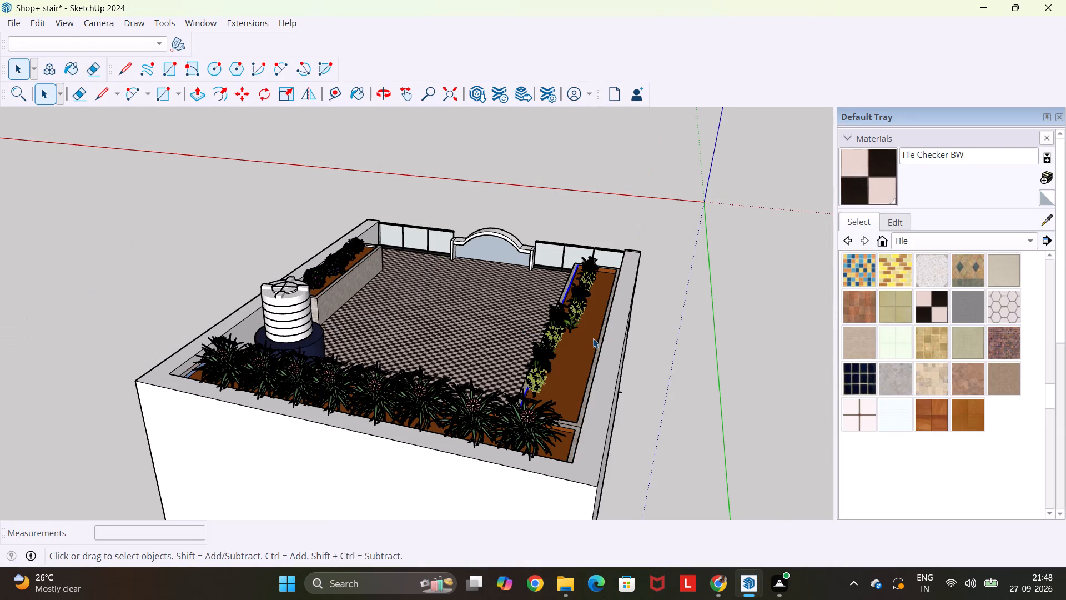
pyautogui.moveTo(593, 338); pyautogui.dragTo(369, 381, button='middle')
pyautogui.scroll(2, 369, 381)
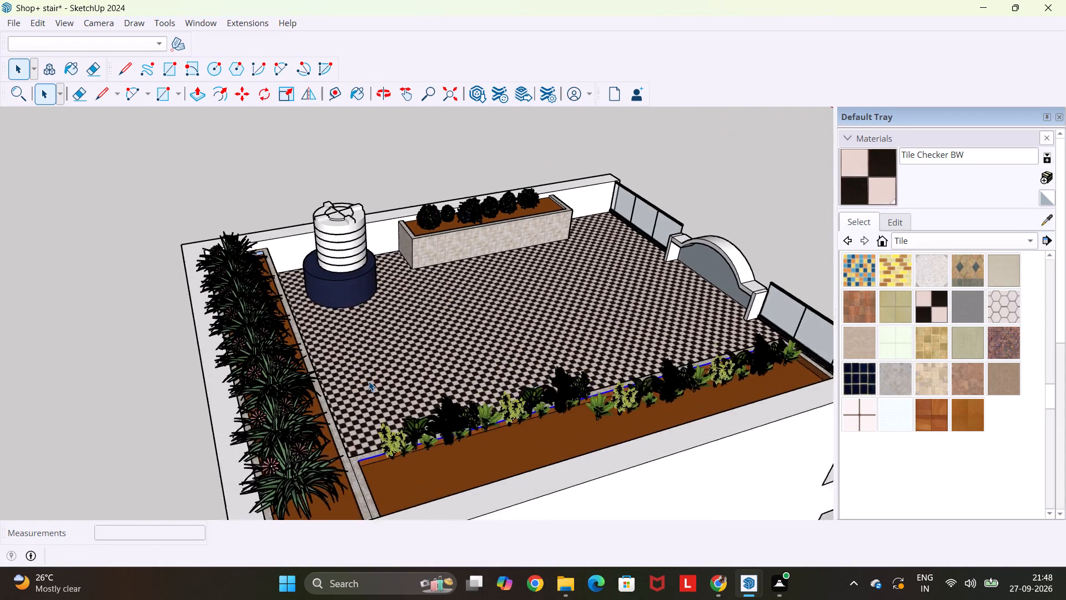
pyautogui.scroll(2, 369, 381)
pyautogui.moveTo(369, 360); pyautogui.dragTo(274, 292, button='middle')
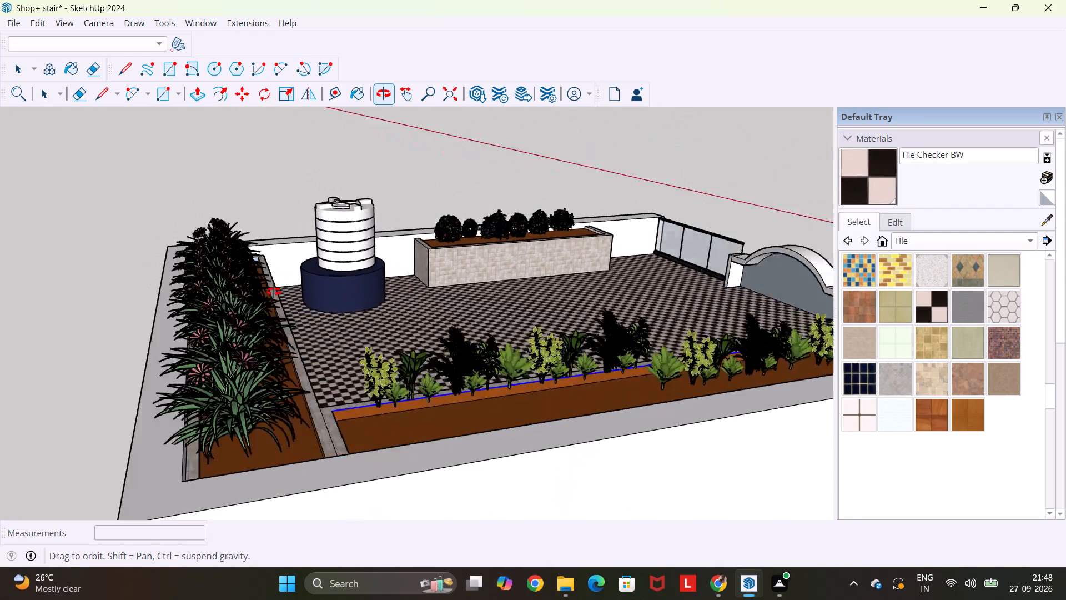
pyautogui.moveTo(274, 292); pyautogui.dragTo(0, 288, button='middle')
pyautogui.scroll(-5, 83, 288)
pyautogui.moveTo(532, 347); pyautogui.dragTo(262, 344, button='middle')
# Frame the flowering bush planter with the water tank and checkered floor, and export it as Shop+ stair4.jpg to the Desktop screen shots folder.
pyautogui.scroll(5, 262, 339)
pyautogui.scroll(5, 320, 294)
pyautogui.moveTo(332, 288); pyautogui.dragTo(592, 309, button='middle')
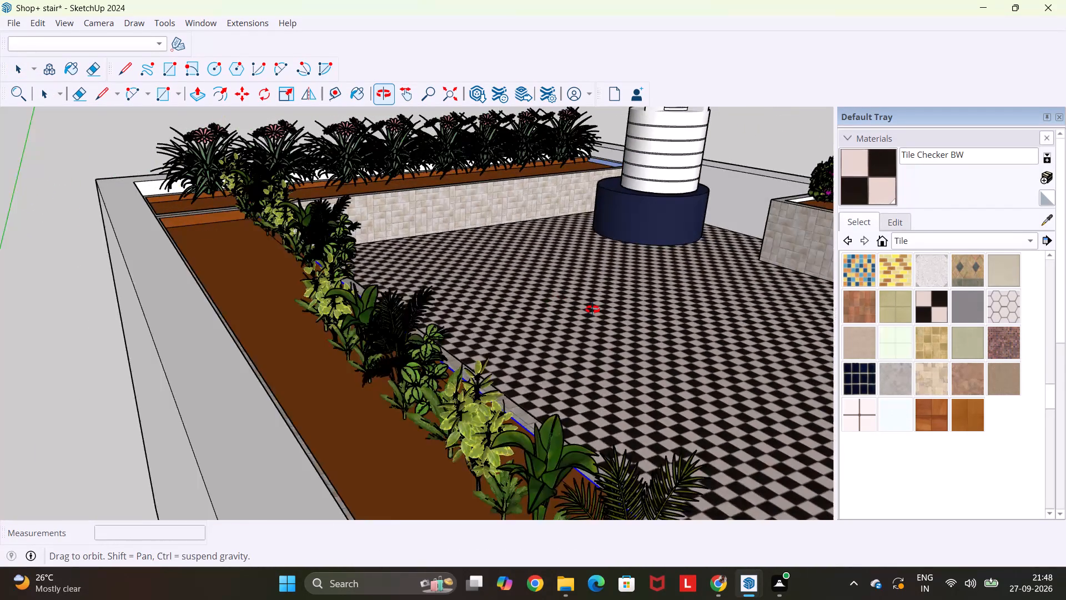
pyautogui.moveTo(592, 309); pyautogui.dragTo(559, 303, button='middle')
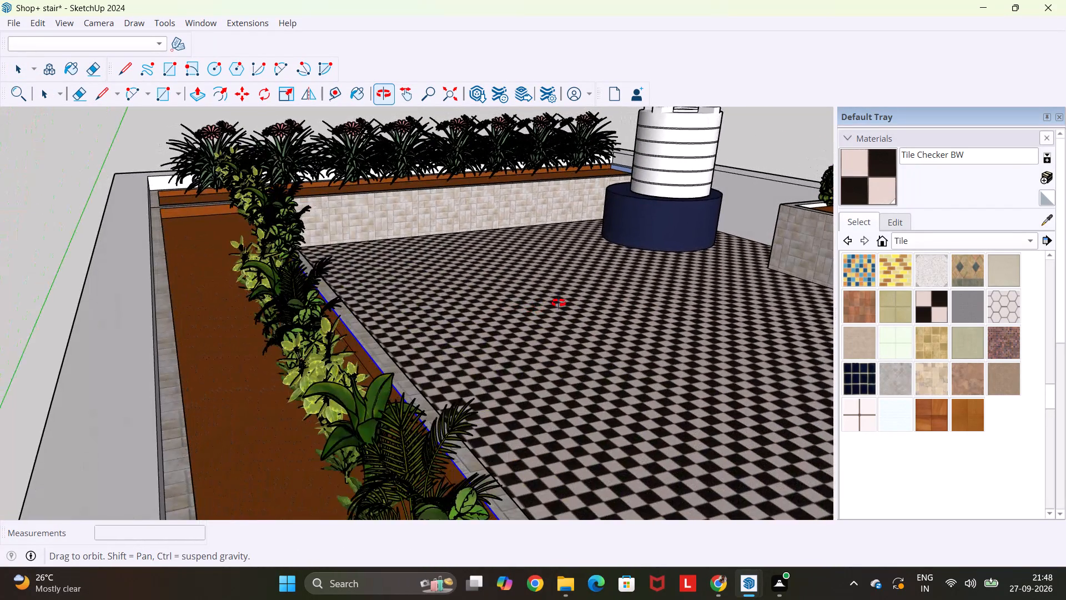
pyautogui.moveTo(559, 303); pyautogui.dragTo(273, 314, button='middle')
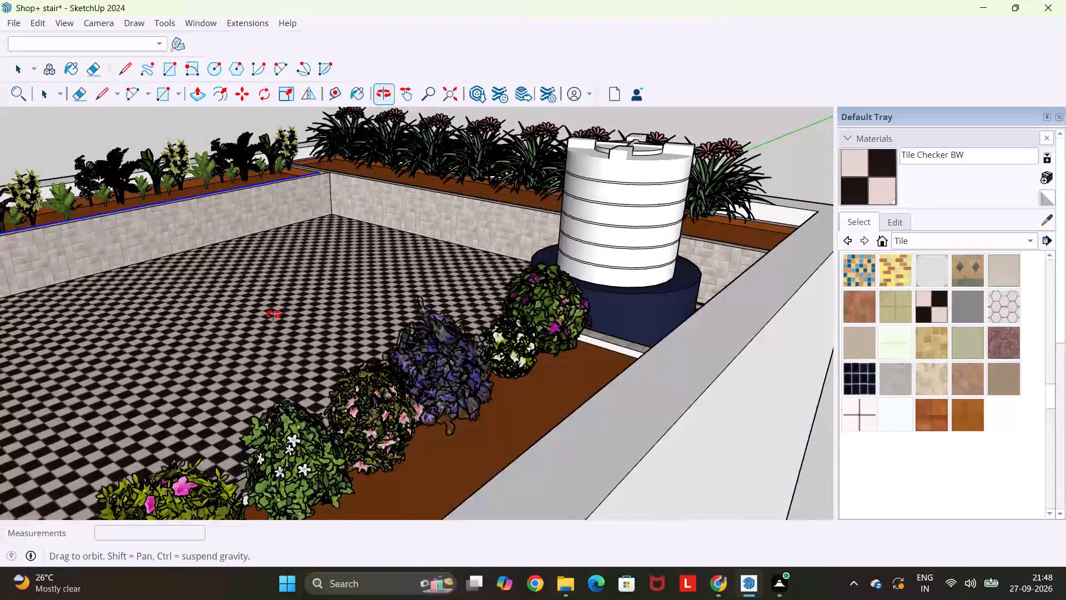
pyautogui.moveTo(273, 314); pyautogui.dragTo(289, 309, button='middle')
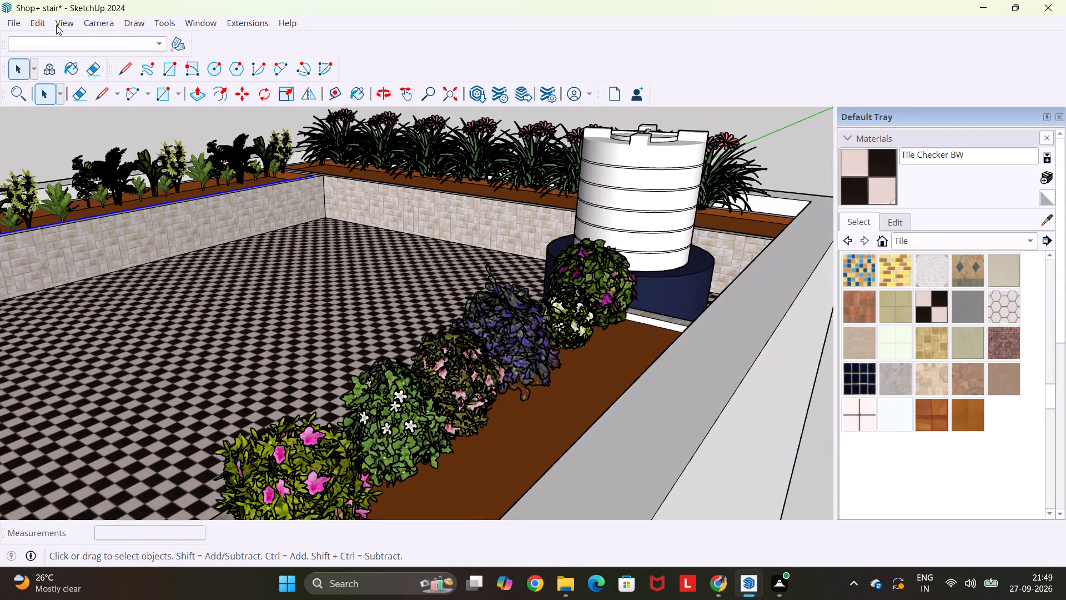
pyautogui.click(39, 22)
pyautogui.click(9, 22)
pyautogui.click(16, 26)
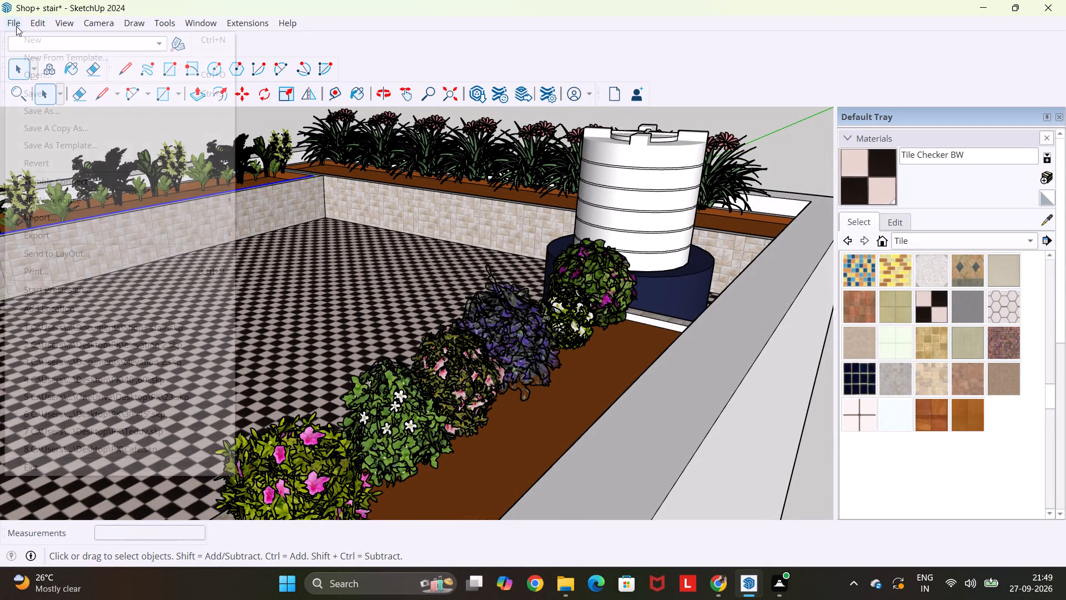
pyautogui.click(100, 236)
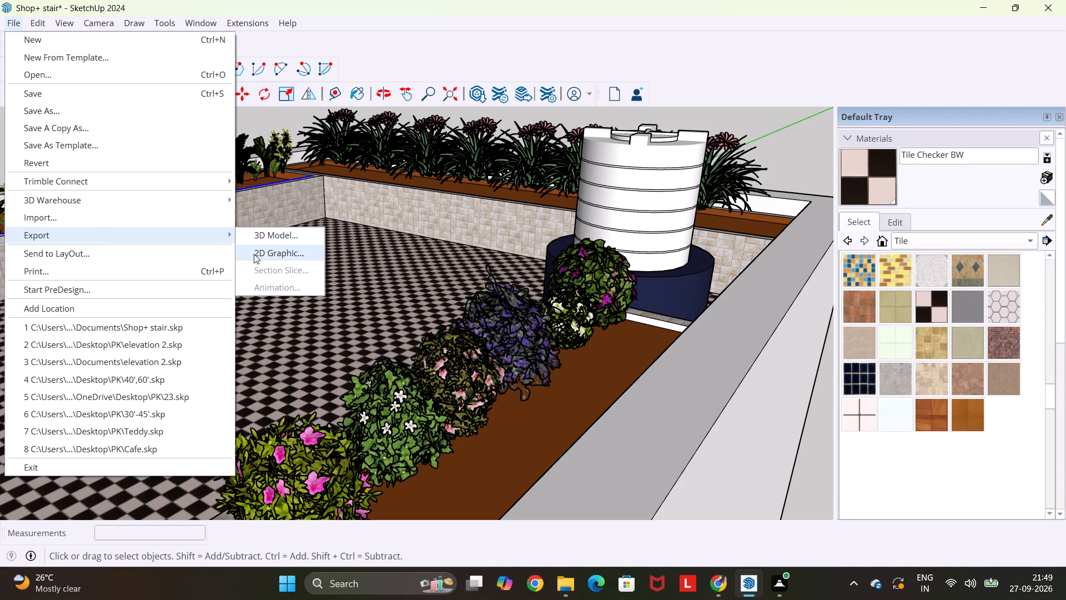
pyautogui.click(254, 254)
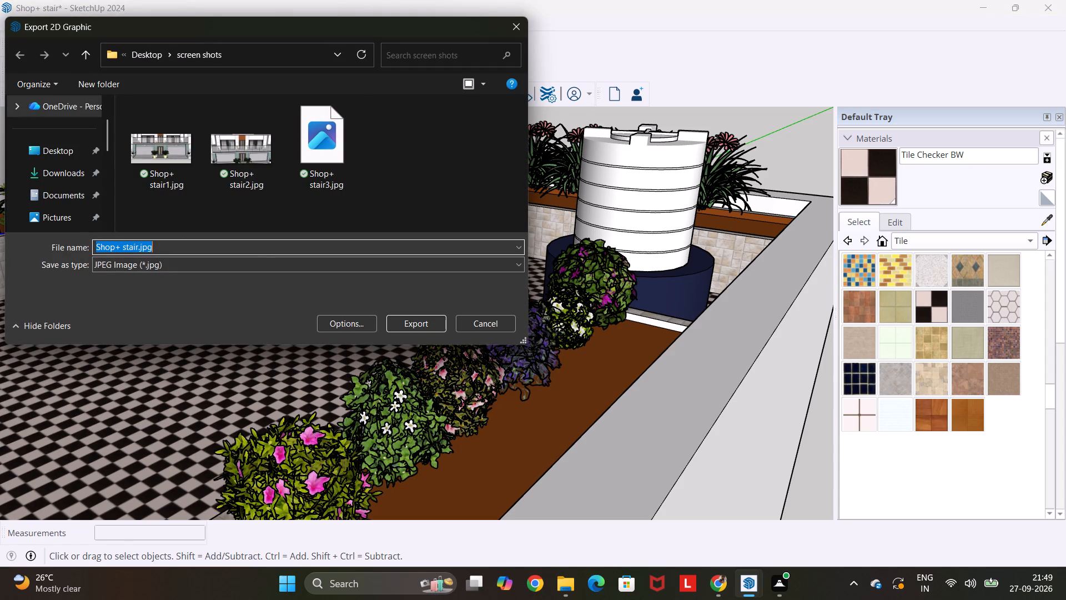
pyautogui.click(140, 247)
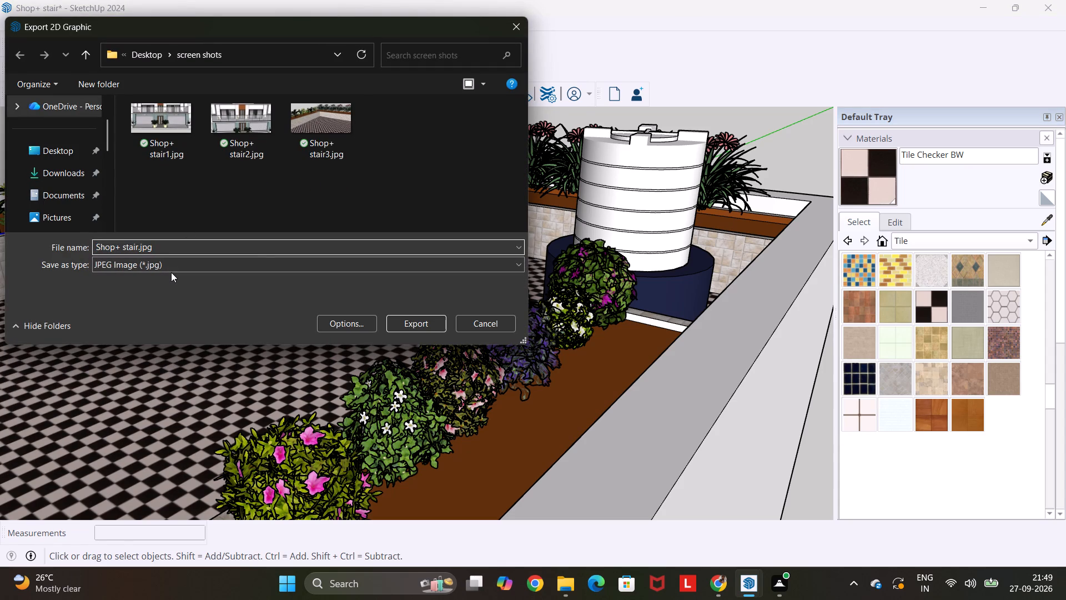
pyautogui.press('Left')
pyautogui.press('4')
pyautogui.click(391, 325)
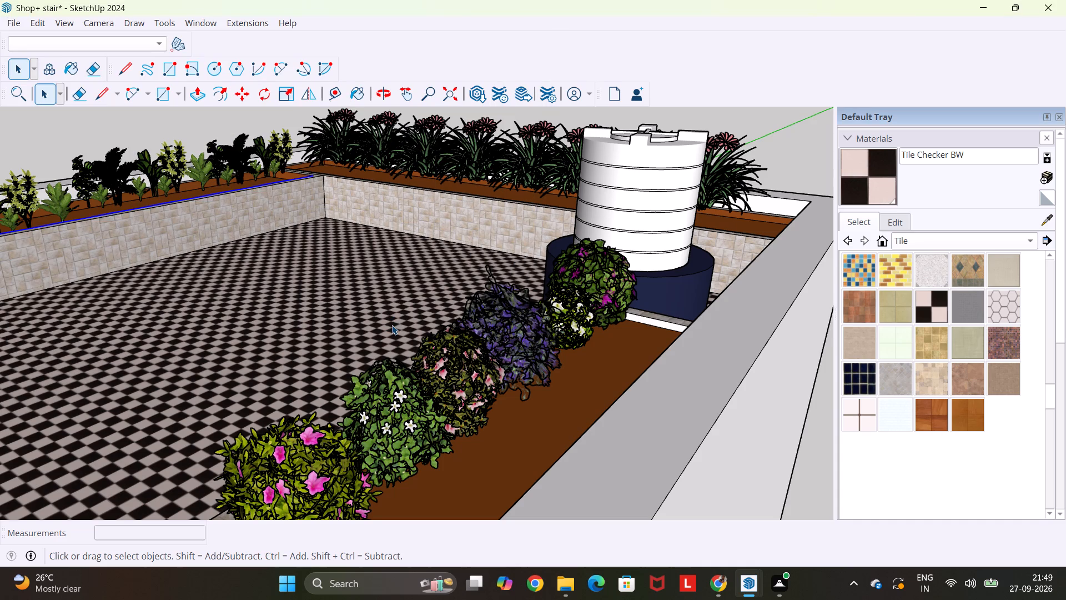
# Frame the roof terrace from above the front Ganesha parapet and export it as Shop+ stair5.jpg to the Desktop screen shots folder.
pyautogui.scroll(-11, 392, 325)
pyautogui.moveTo(255, 385); pyautogui.dragTo(438, 356, button='middle')
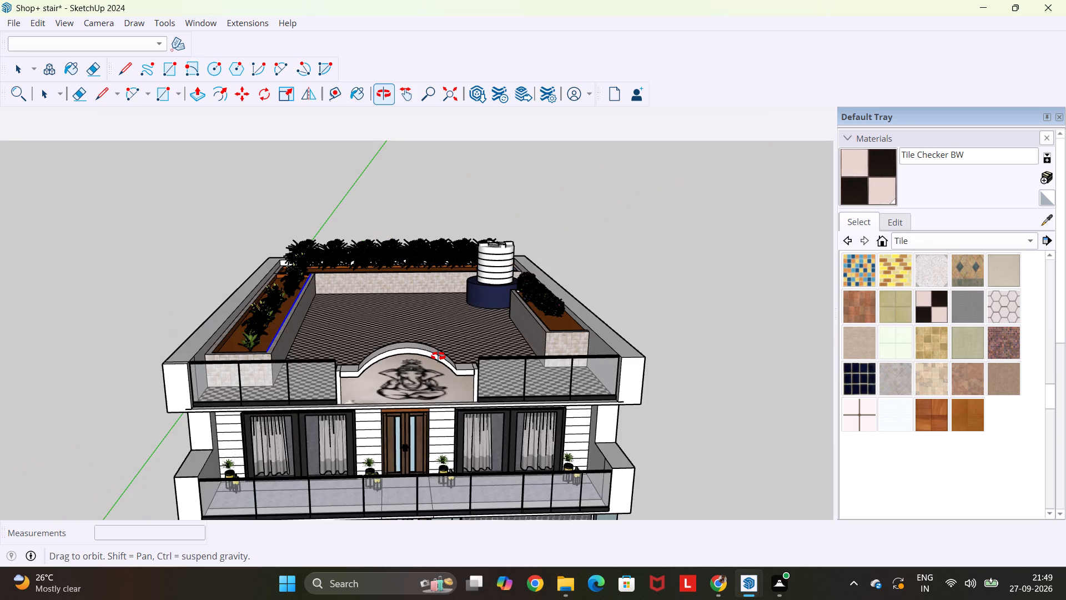
pyautogui.moveTo(438, 356); pyautogui.dragTo(438, 356, button='middle')
pyautogui.scroll(4, 438, 356)
pyautogui.moveTo(435, 324); pyautogui.dragTo(436, 305, button='middle')
pyautogui.keyDown('ctrl'); pyautogui.scroll(1, 436, 305); pyautogui.keyUp('ctrl')
pyautogui.keyDown('shift'); pyautogui.moveTo(434, 292); pyautogui.dragTo(434, 283, button='middle'); pyautogui.keyUp('shift')
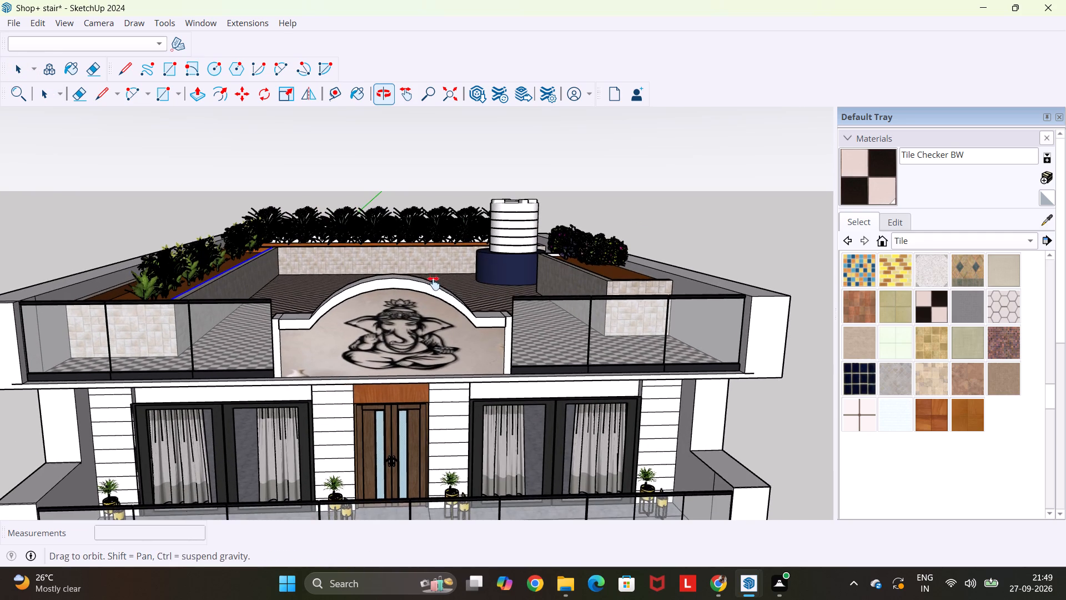
pyautogui.keyDown('shift'); pyautogui.moveTo(434, 283); pyautogui.dragTo(439, 351, button='middle'); pyautogui.keyUp('shift')
pyautogui.keyDown('shift'); pyautogui.scroll(5, 439, 351); pyautogui.keyUp('shift')
pyautogui.keyDown('shift'); pyautogui.scroll(-3, 438, 339); pyautogui.keyUp('shift')
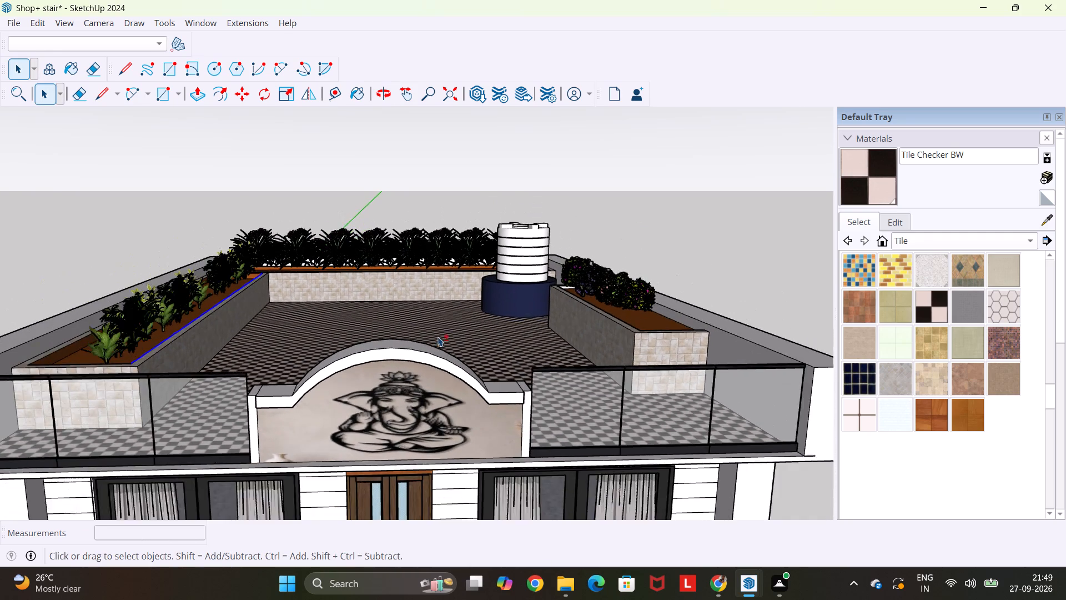
pyautogui.keyDown('shift'); pyautogui.moveTo(449, 325); pyautogui.dragTo(446, 349, button='middle'); pyautogui.keyUp('shift')
pyautogui.keyDown('shift'); pyautogui.scroll(3, 446, 349); pyautogui.keyUp('shift')
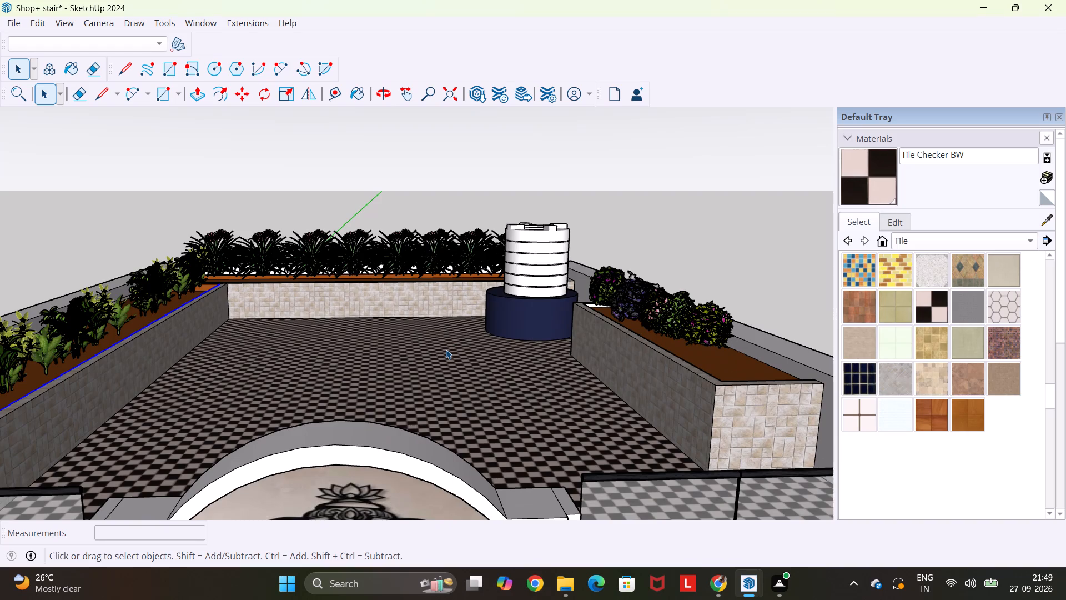
pyautogui.scroll(-3, 446, 349)
pyautogui.moveTo(446, 349); pyautogui.dragTo(445, 324, button='middle')
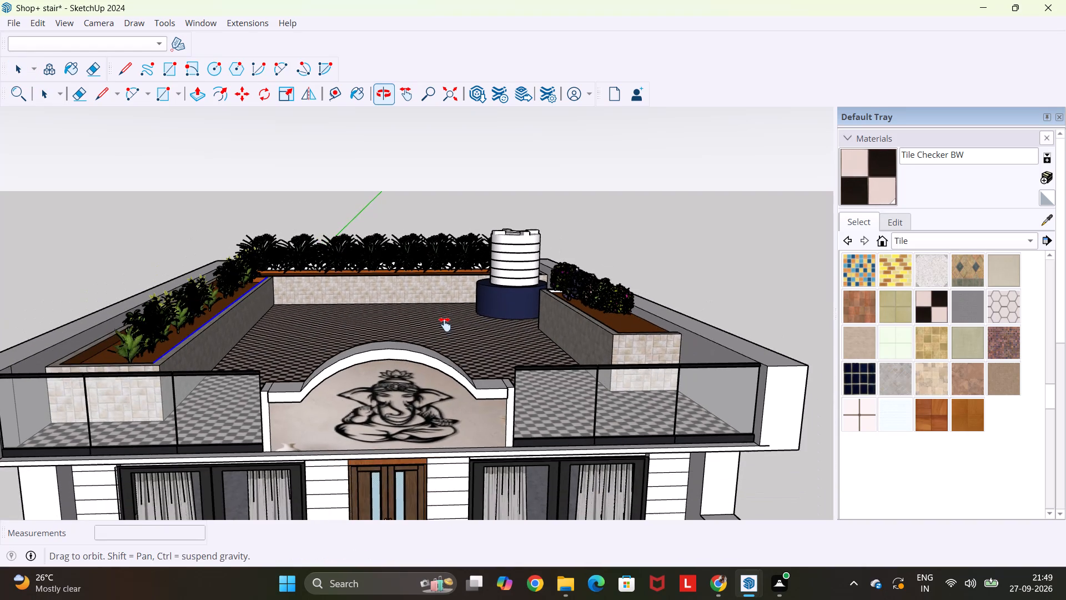
pyautogui.moveTo(445, 324); pyautogui.dragTo(445, 335, button='middle')
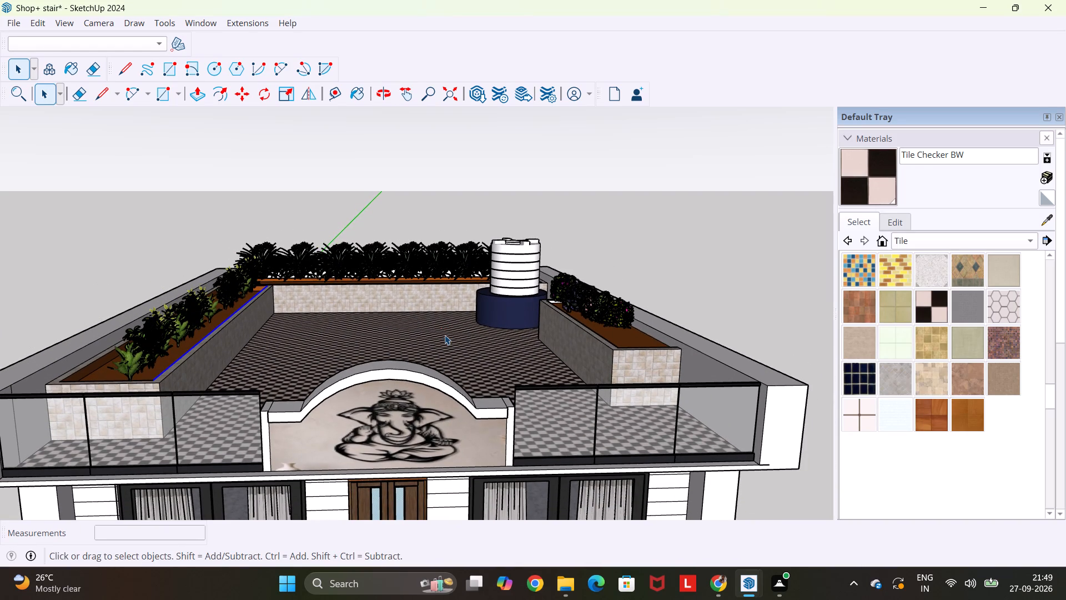
pyautogui.click(10, 22)
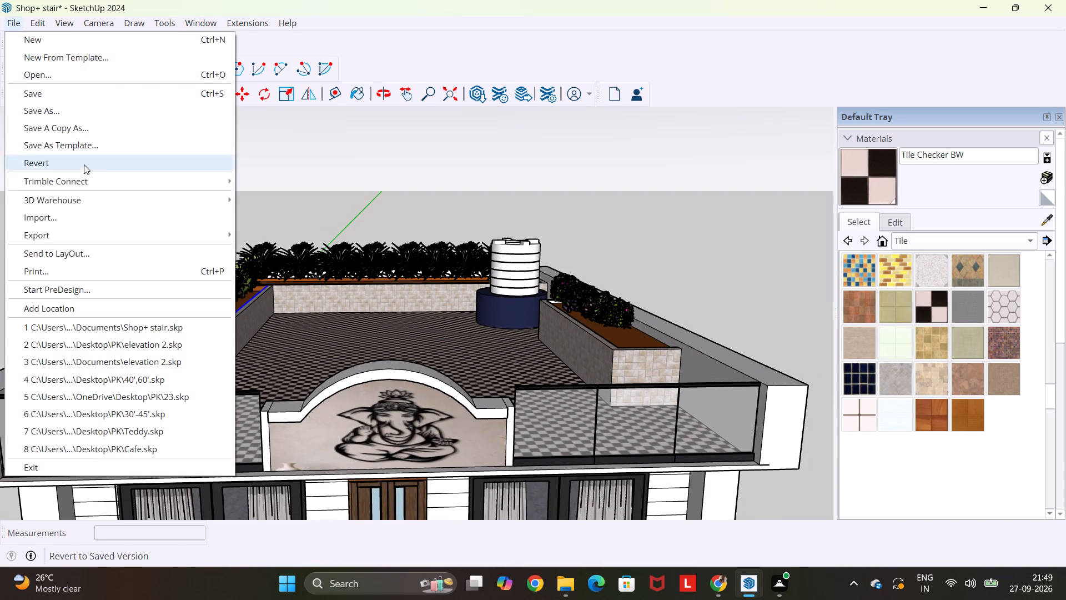
pyautogui.click(258, 259)
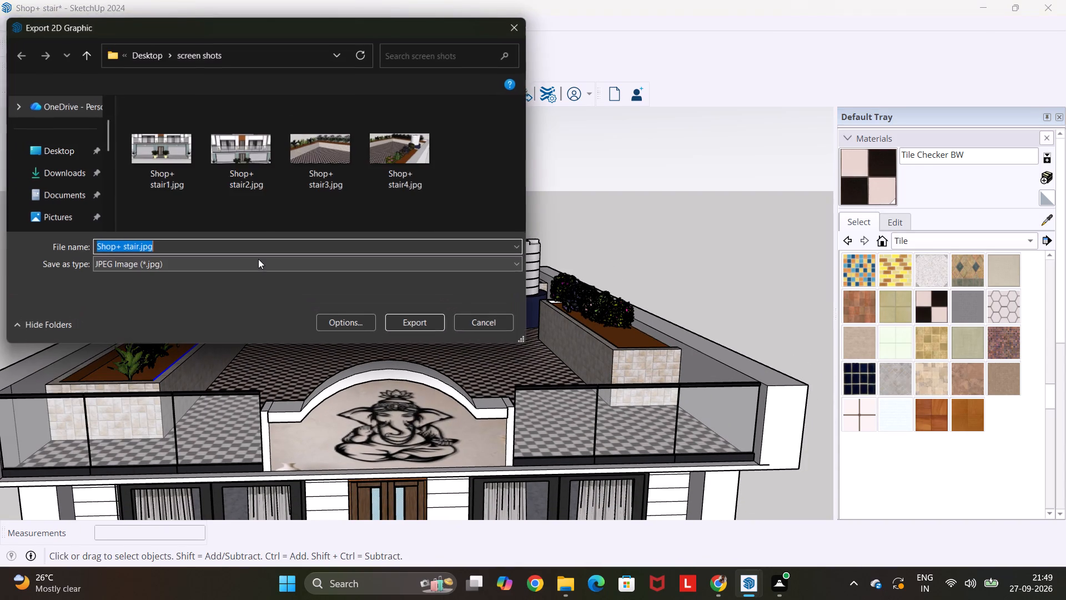
pyautogui.click(138, 245)
pyautogui.press('5')
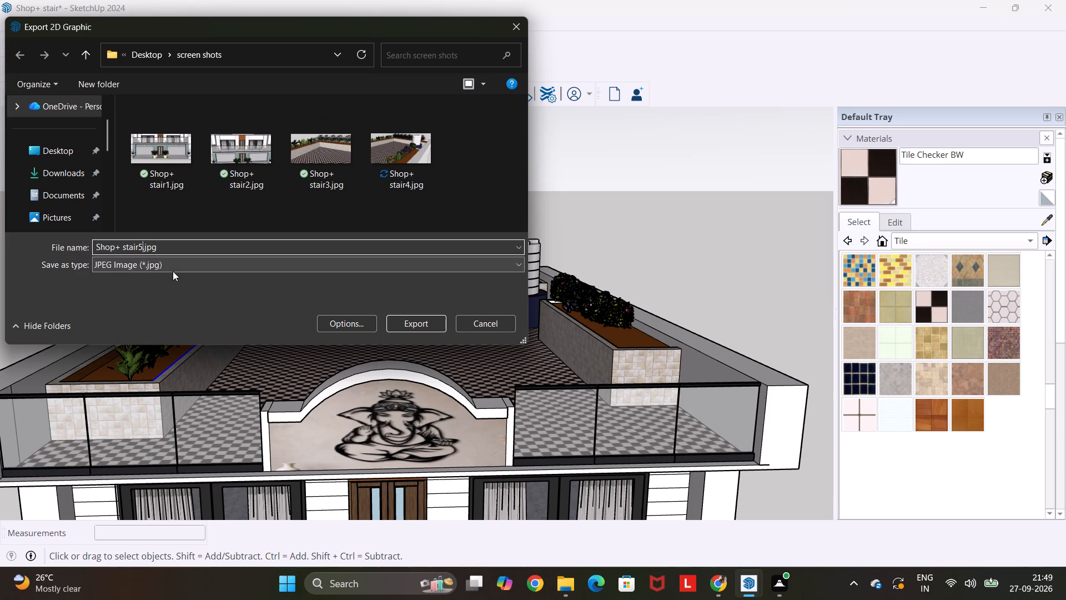
pyautogui.click(398, 325)
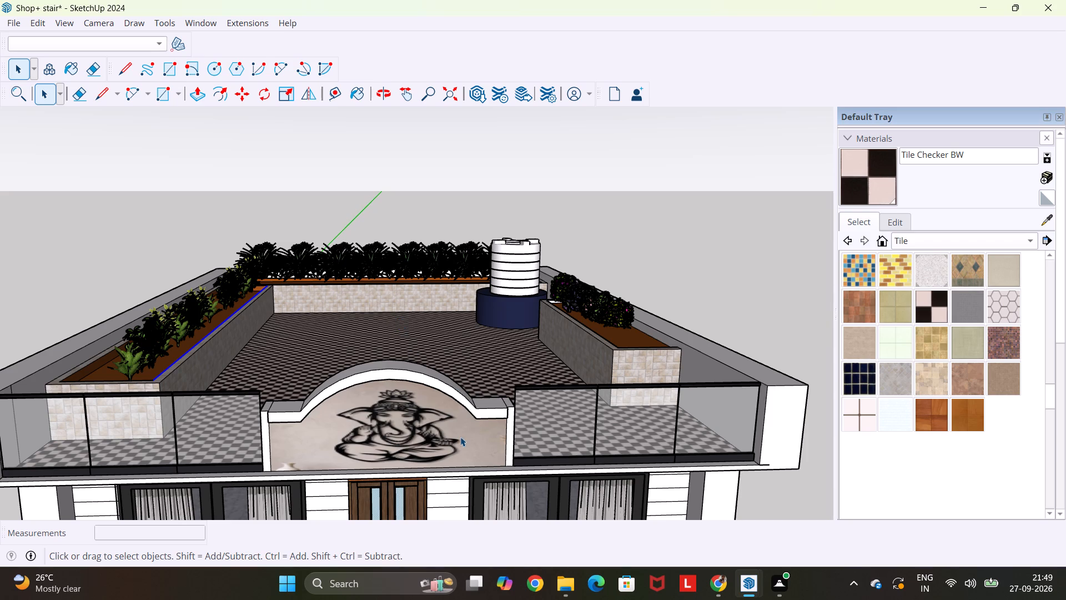
# Examine the leaf-wallpapered room behind the first-floor window above SHOP-1, including its back wall, ceiling and floor.
pyautogui.moveTo(462, 443); pyautogui.dragTo(444, 322, button='middle')
pyautogui.scroll(-8, 444, 322)
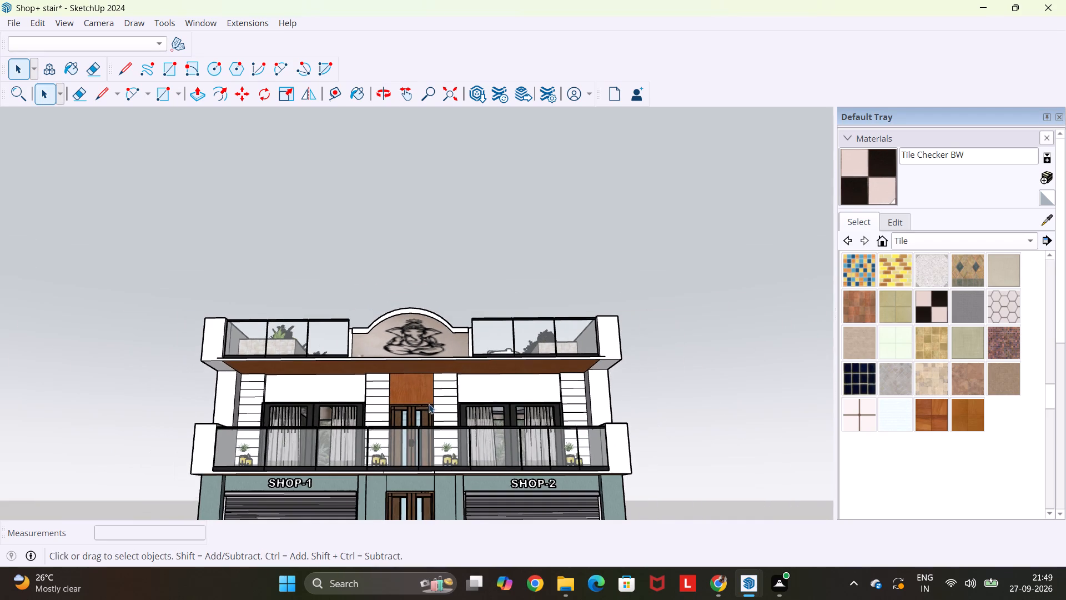
pyautogui.moveTo(411, 412); pyautogui.dragTo(411, 444, button='middle')
pyautogui.scroll(15, 294, 479)
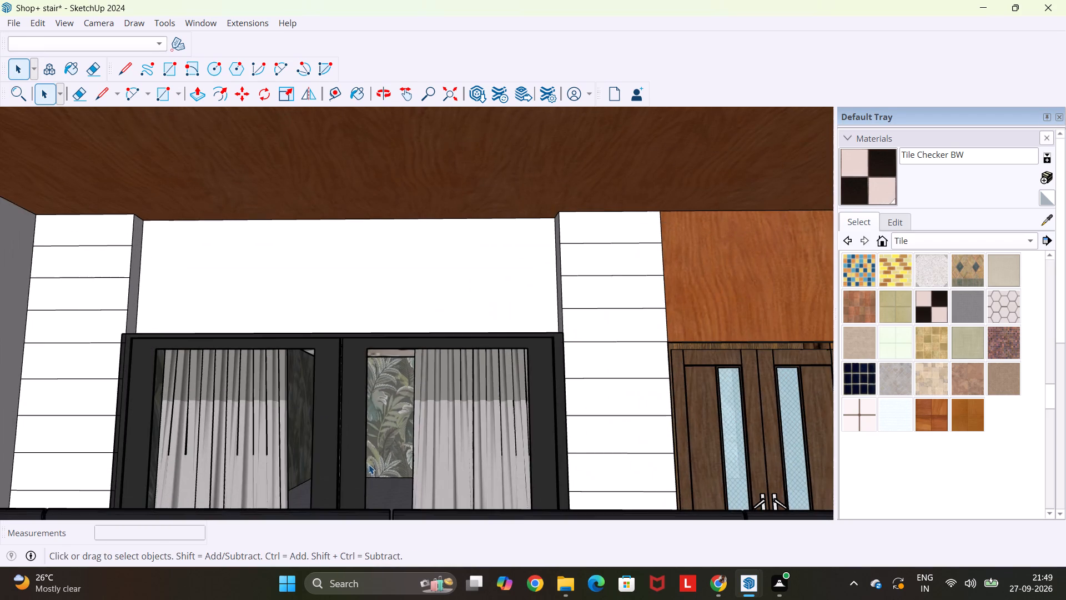
pyautogui.moveTo(369, 464); pyautogui.dragTo(418, 470, button='middle')
pyautogui.scroll(10, 420, 474)
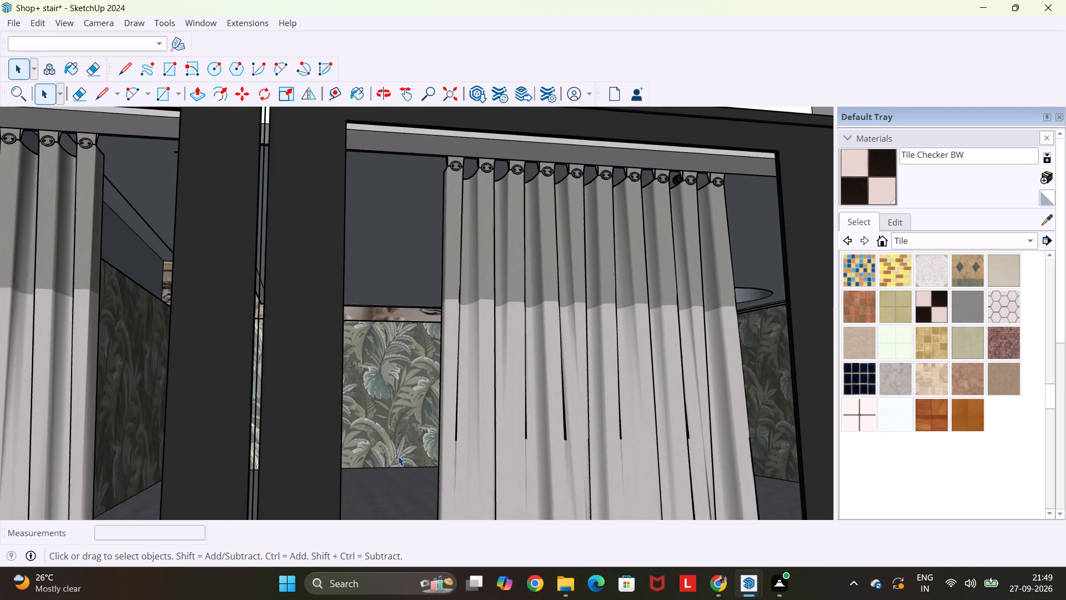
pyautogui.scroll(20, 398, 456)
pyautogui.scroll(13, 398, 456)
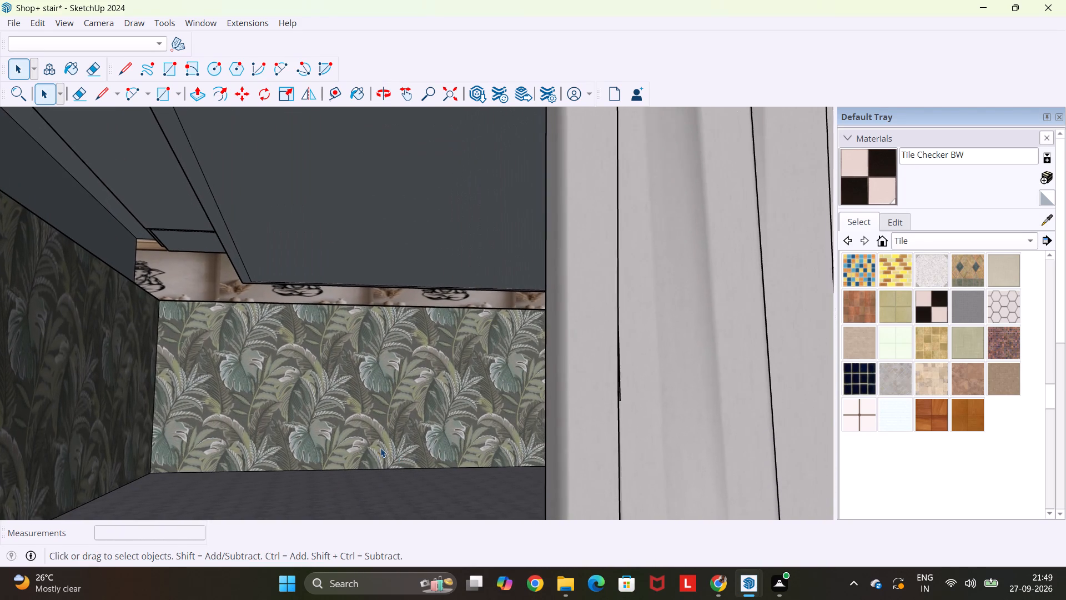
pyautogui.scroll(8, 380, 448)
pyautogui.moveTo(310, 438); pyautogui.dragTo(280, 440, button='middle')
pyautogui.scroll(4, 274, 440)
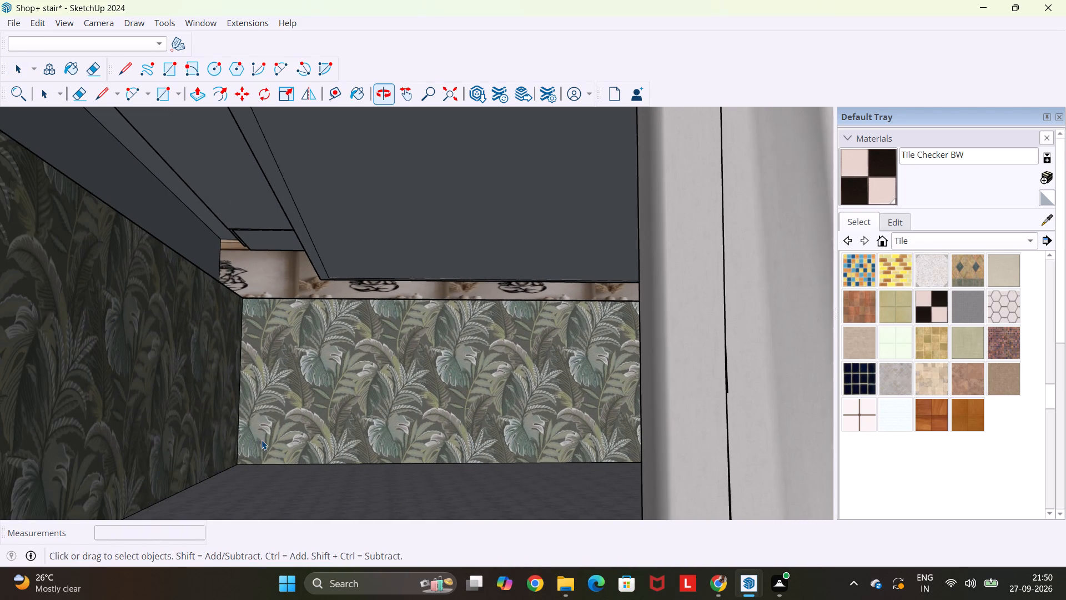
pyautogui.scroll(19, 262, 440)
pyautogui.keyDown('shift'); pyautogui.scroll(4, 324, 423); pyautogui.keyUp('shift')
pyautogui.keyDown('shift'); pyautogui.middleClick(324, 423); pyautogui.keyUp('shift')
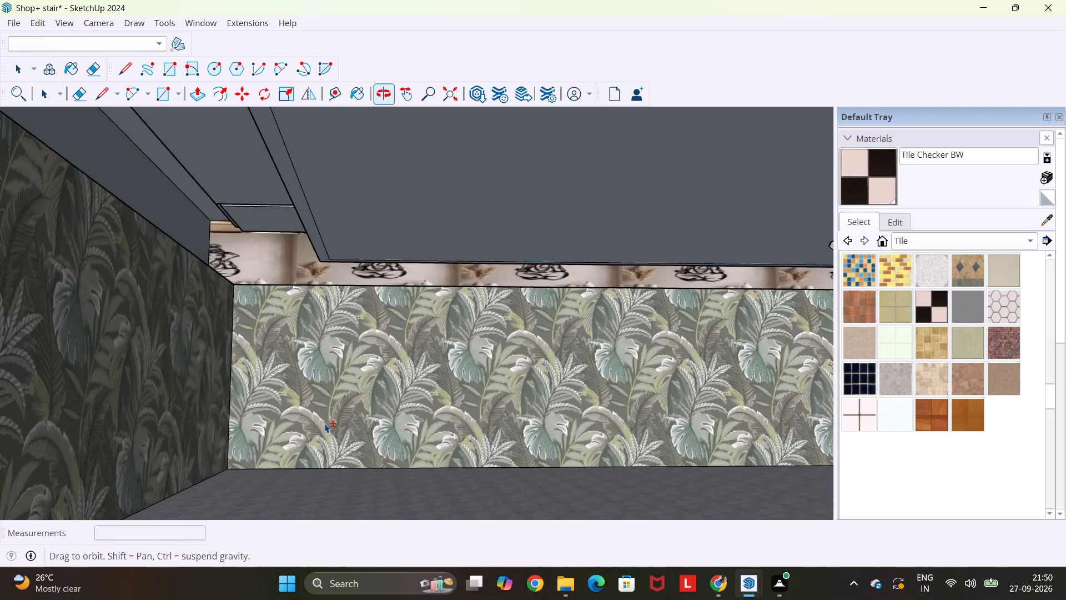
pyautogui.keyDown('shift'); pyautogui.scroll(8, 324, 423); pyautogui.keyUp('shift')
pyautogui.scroll(-10, 336, 419)
pyautogui.middleClick(341, 414)
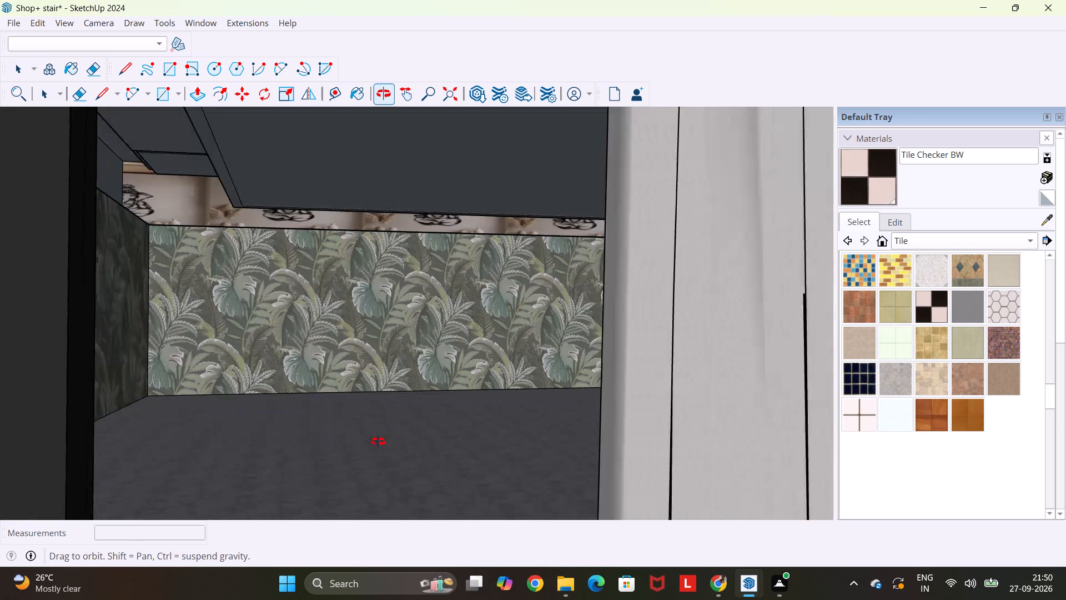
pyautogui.scroll(3, 336, 411)
pyautogui.keyDown('shift'); pyautogui.scroll(13, 336, 409); pyautogui.keyUp('shift')
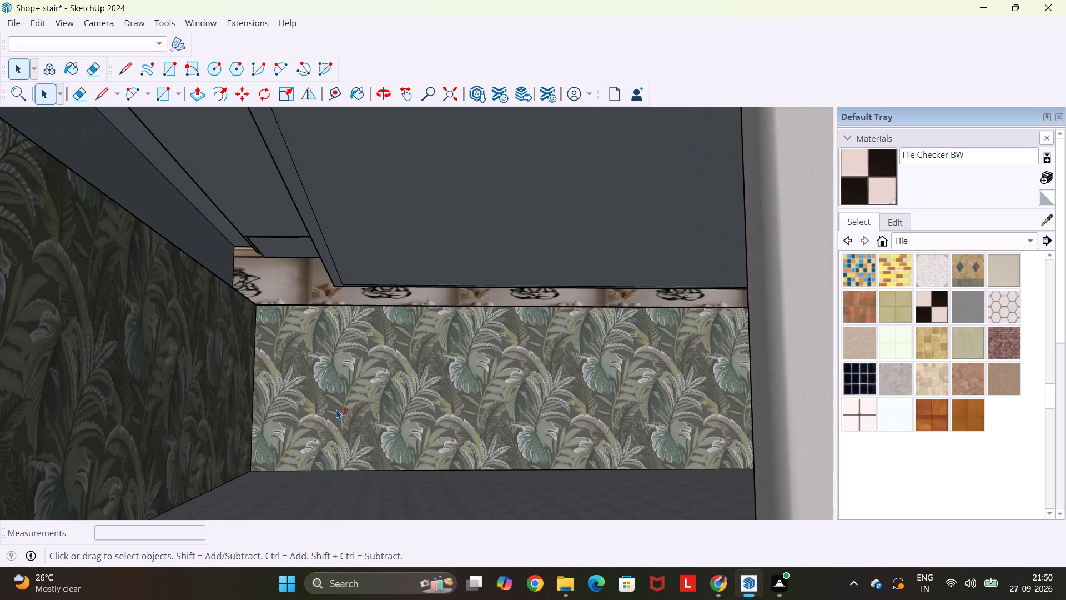
pyautogui.keyDown('shift'); pyautogui.scroll(3, 336, 409); pyautogui.keyUp('shift')
pyautogui.scroll(-5, 355, 337)
pyautogui.scroll(9, 357, 304)
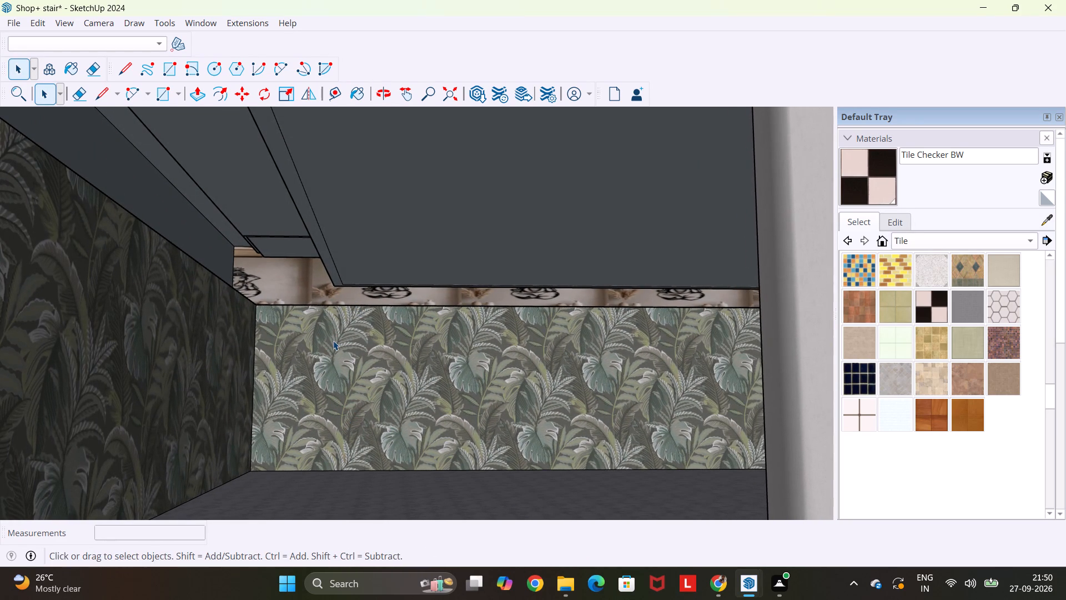
pyautogui.scroll(2, 333, 341)
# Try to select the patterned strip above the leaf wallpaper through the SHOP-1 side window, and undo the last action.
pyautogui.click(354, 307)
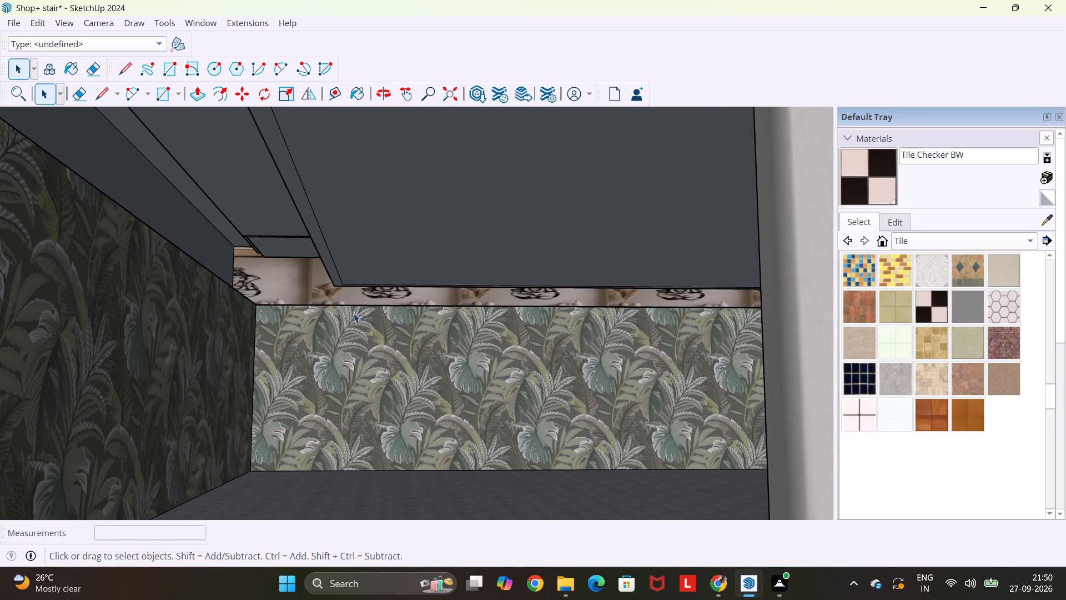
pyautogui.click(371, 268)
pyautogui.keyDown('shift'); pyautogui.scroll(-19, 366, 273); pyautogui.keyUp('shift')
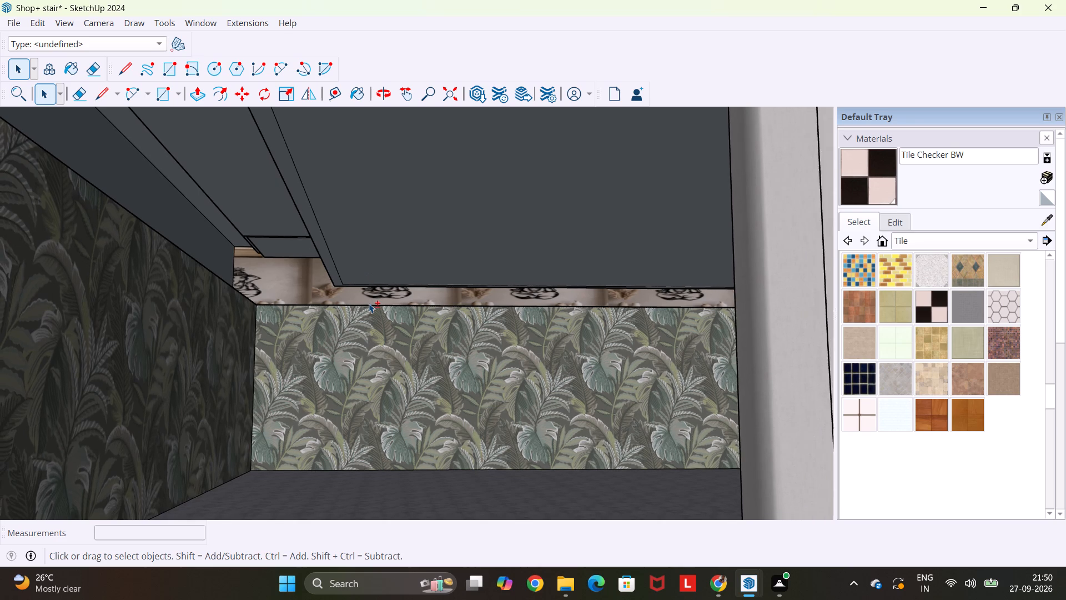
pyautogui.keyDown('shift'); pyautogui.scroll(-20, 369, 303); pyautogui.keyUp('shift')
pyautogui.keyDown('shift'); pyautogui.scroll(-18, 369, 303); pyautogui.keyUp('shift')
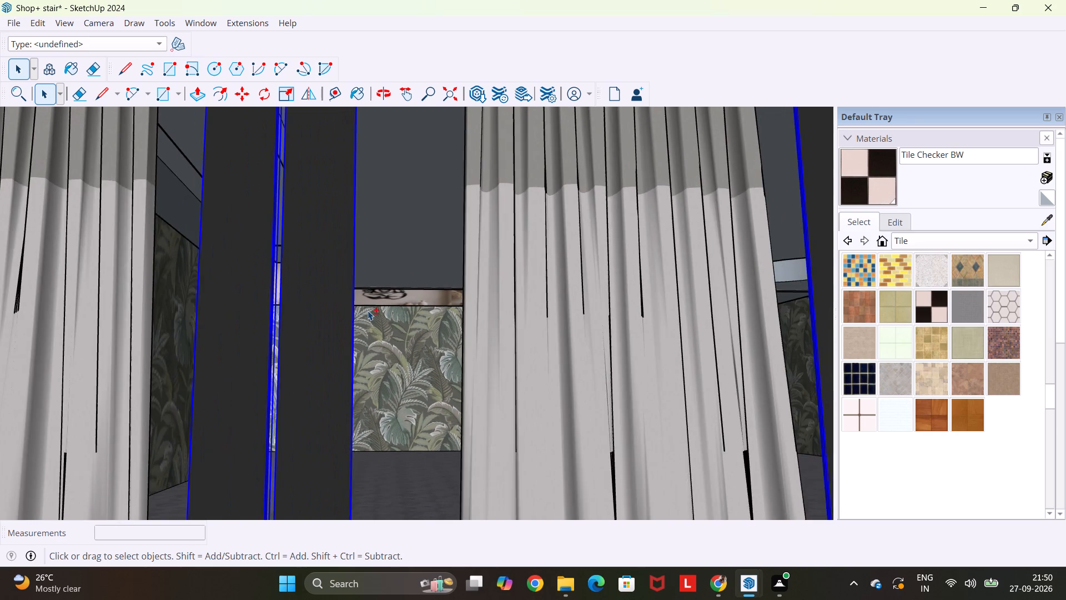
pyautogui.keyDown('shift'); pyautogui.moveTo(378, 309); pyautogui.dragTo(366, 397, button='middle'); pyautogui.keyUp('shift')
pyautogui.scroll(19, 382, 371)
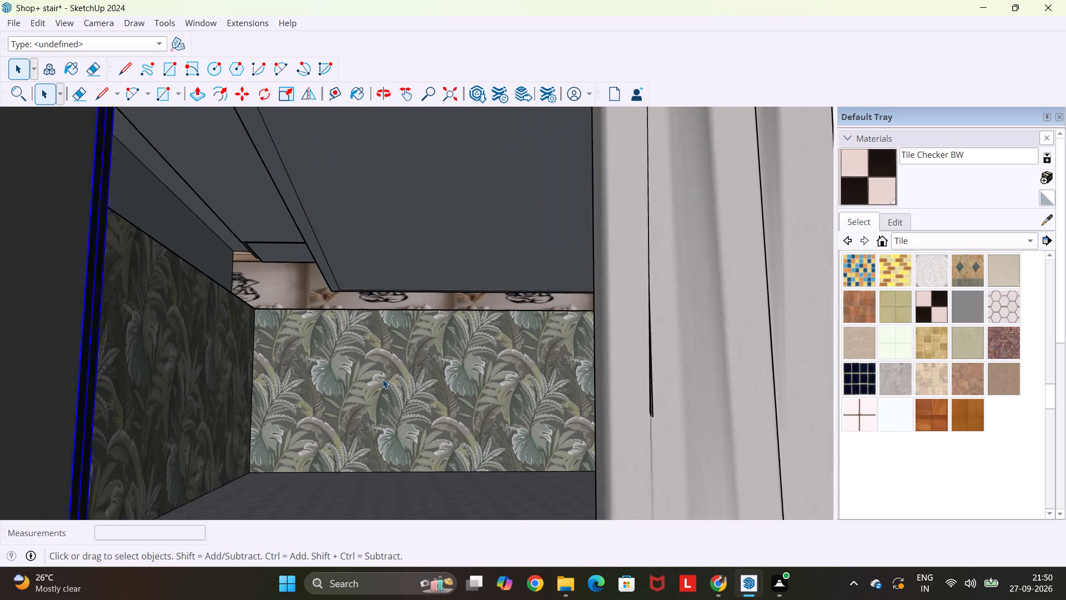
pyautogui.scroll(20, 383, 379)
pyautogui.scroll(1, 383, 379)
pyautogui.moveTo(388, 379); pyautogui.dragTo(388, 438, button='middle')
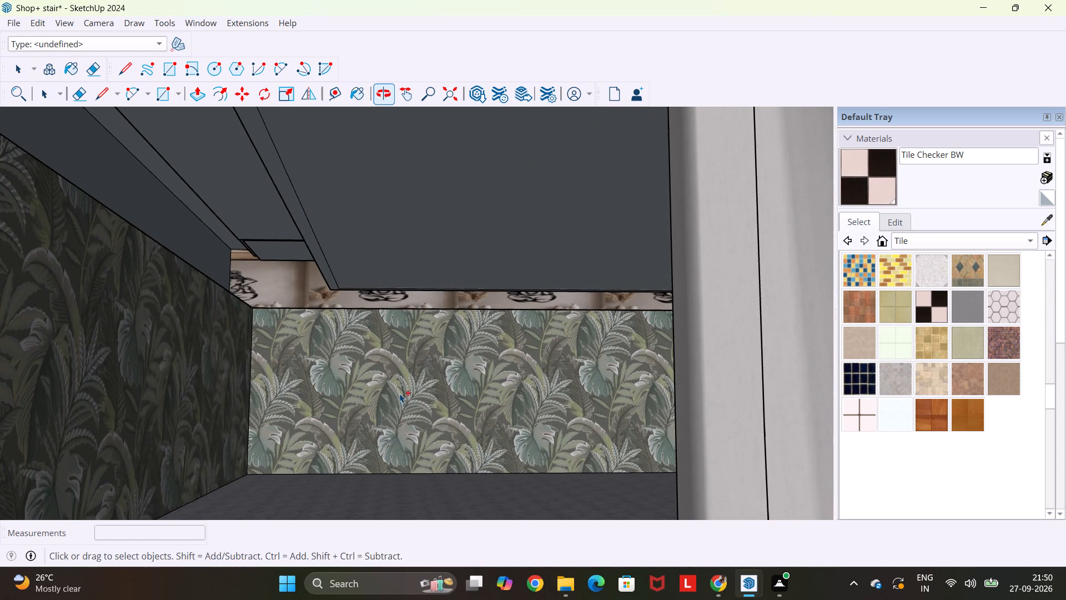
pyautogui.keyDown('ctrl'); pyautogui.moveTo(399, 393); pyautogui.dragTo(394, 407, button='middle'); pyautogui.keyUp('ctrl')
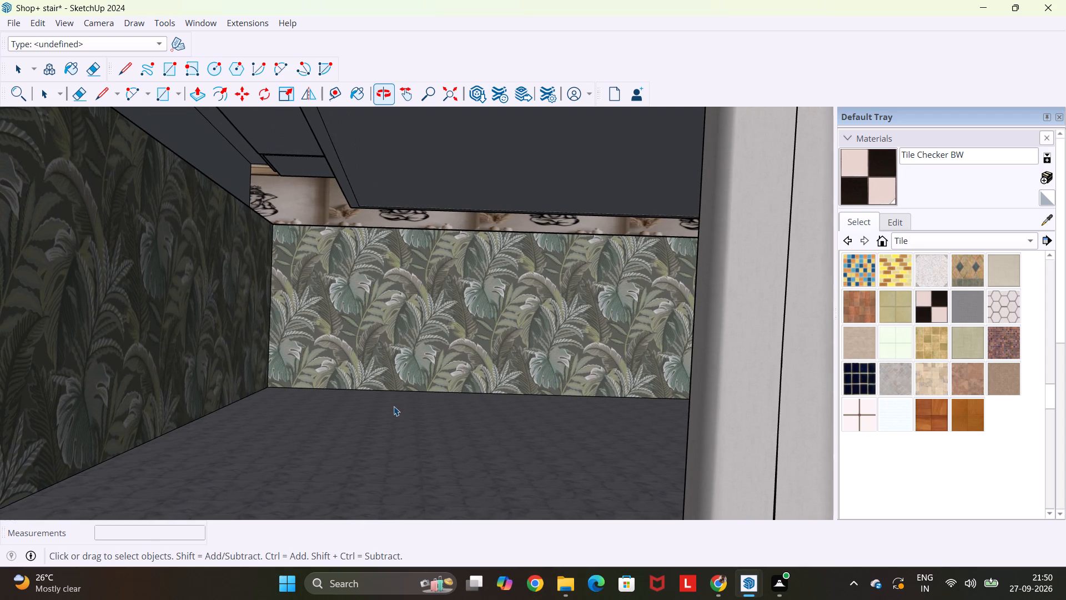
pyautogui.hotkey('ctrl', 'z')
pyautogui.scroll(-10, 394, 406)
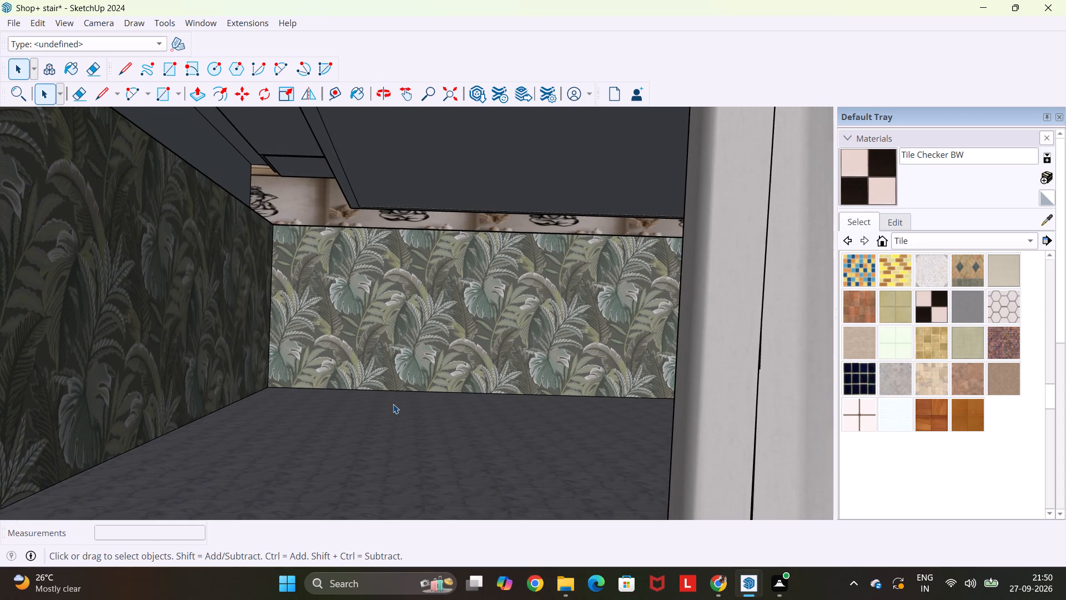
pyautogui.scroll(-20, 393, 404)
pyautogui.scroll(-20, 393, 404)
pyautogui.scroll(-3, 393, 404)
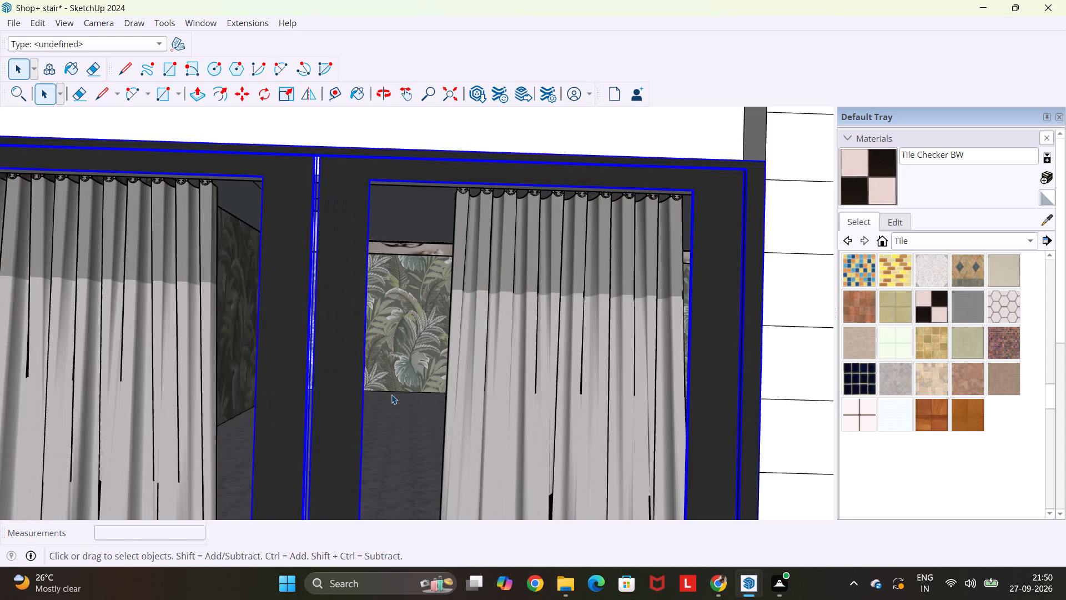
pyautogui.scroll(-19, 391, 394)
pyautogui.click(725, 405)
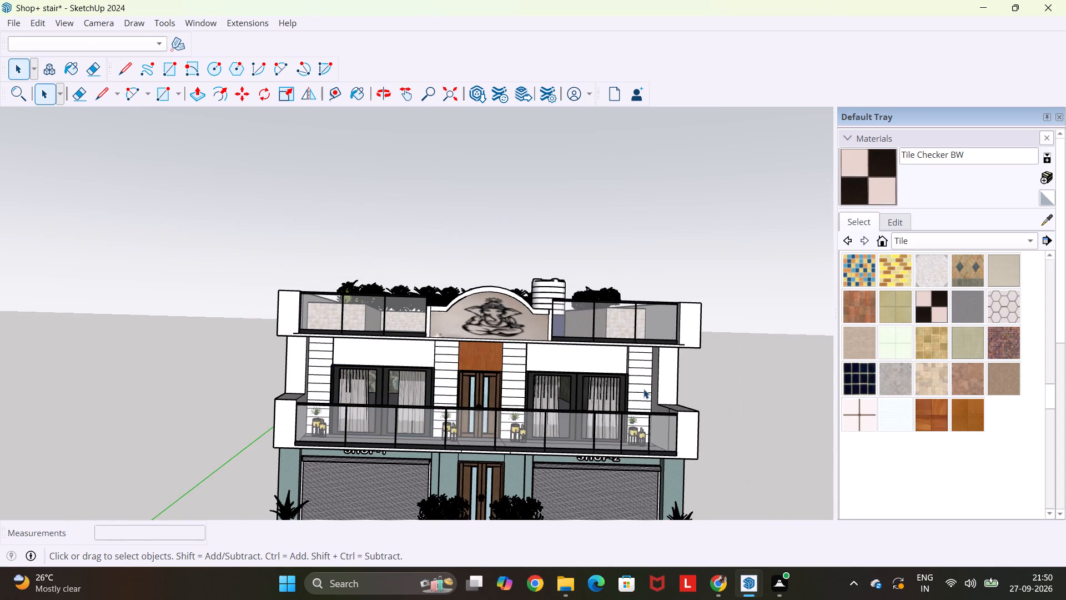
# Examine the wallpapered room and its ceiling behind the first-floor window above SHOP-2.
pyautogui.scroll(5, 643, 389)
pyautogui.scroll(6, 579, 388)
pyautogui.scroll(18, 565, 386)
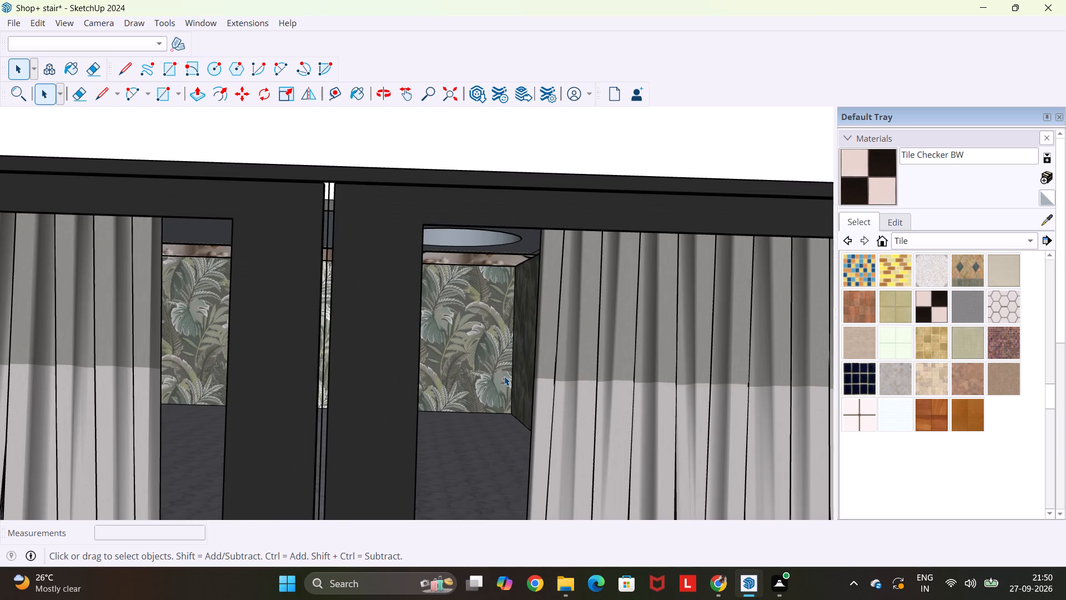
pyautogui.scroll(18, 504, 376)
pyautogui.moveTo(294, 333); pyautogui.dragTo(288, 334, button='middle')
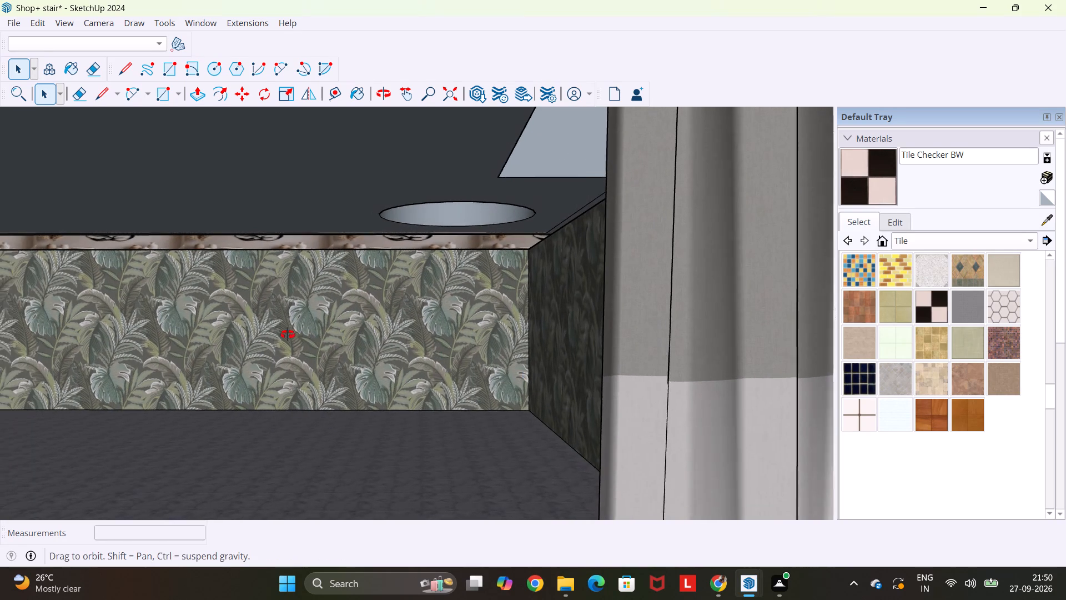
pyautogui.moveTo(288, 334); pyautogui.dragTo(320, 353, button='middle')
pyautogui.scroll(-3, 320, 353)
pyautogui.scroll(-20, 661, 368)
pyautogui.scroll(-12, 661, 368)
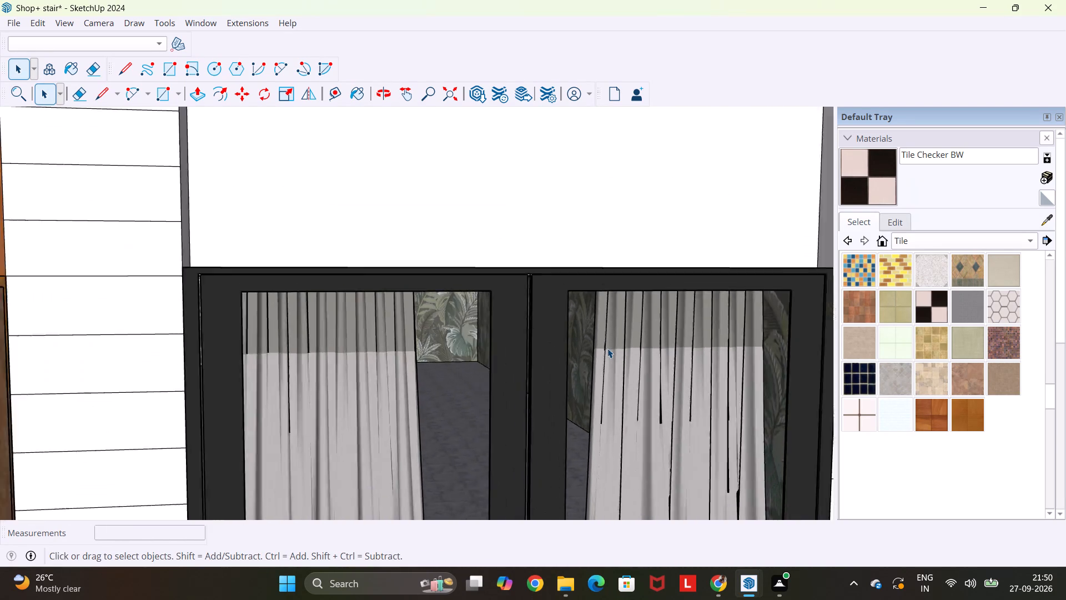
pyautogui.scroll(-20, 607, 348)
pyautogui.scroll(-3, 607, 348)
# Frame the building's full front elevation and export it as Shop+ stair6.jpg to the Desktop screen shots folder.
pyautogui.moveTo(722, 410); pyautogui.dragTo(668, 403, button='middle')
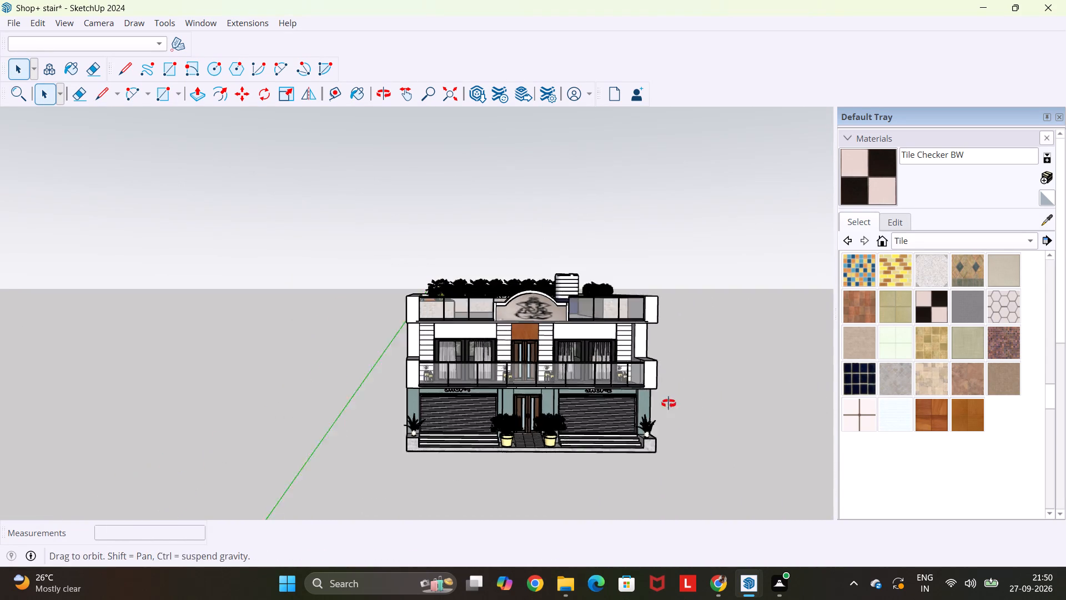
pyautogui.moveTo(668, 403); pyautogui.dragTo(645, 398, button='middle')
pyautogui.scroll(4, 645, 398)
pyautogui.scroll(3, 599, 403)
pyautogui.moveTo(490, 389); pyautogui.dragTo(542, 387, button='middle')
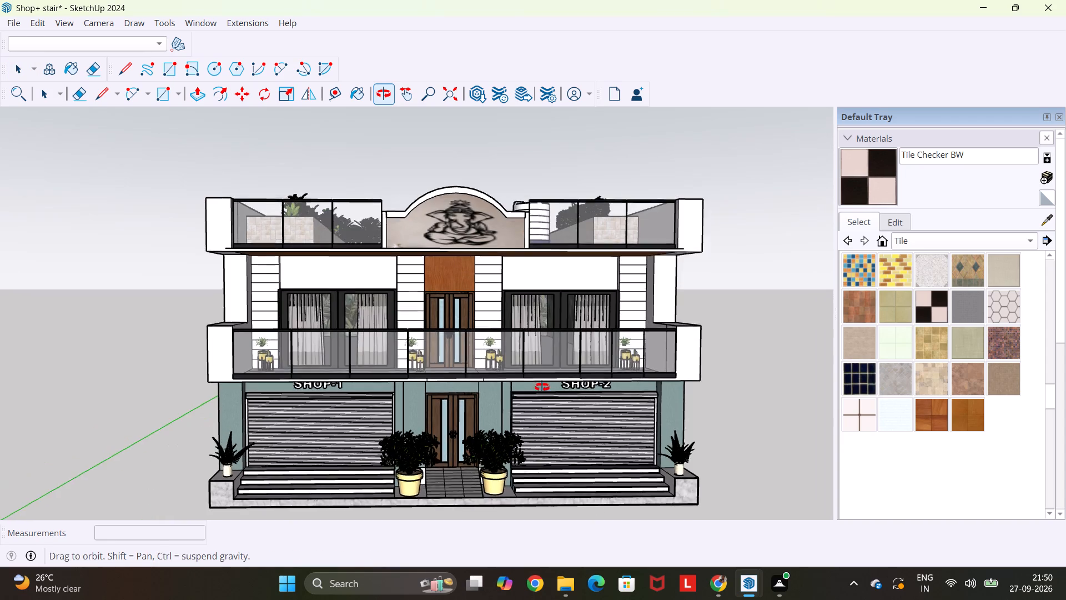
pyautogui.moveTo(542, 387); pyautogui.dragTo(527, 384, button='middle')
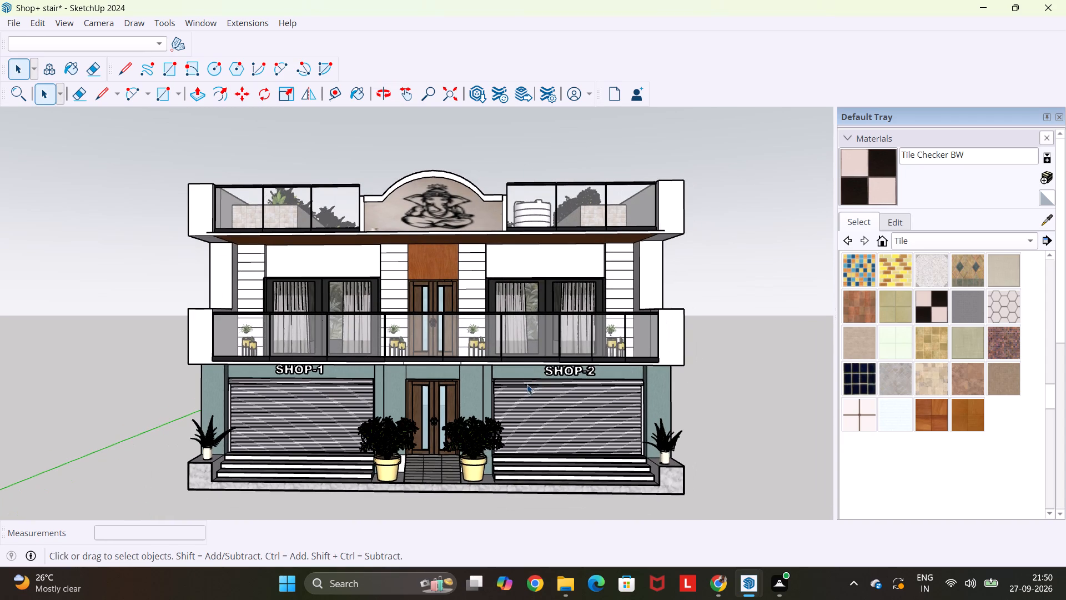
pyautogui.scroll(1, 527, 384)
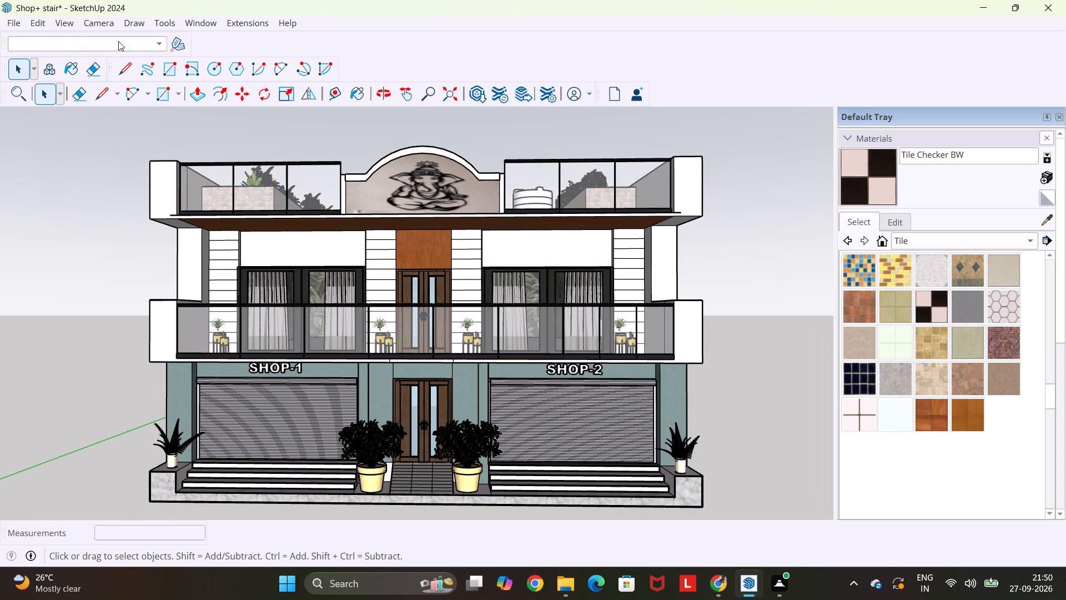
pyautogui.click(13, 21)
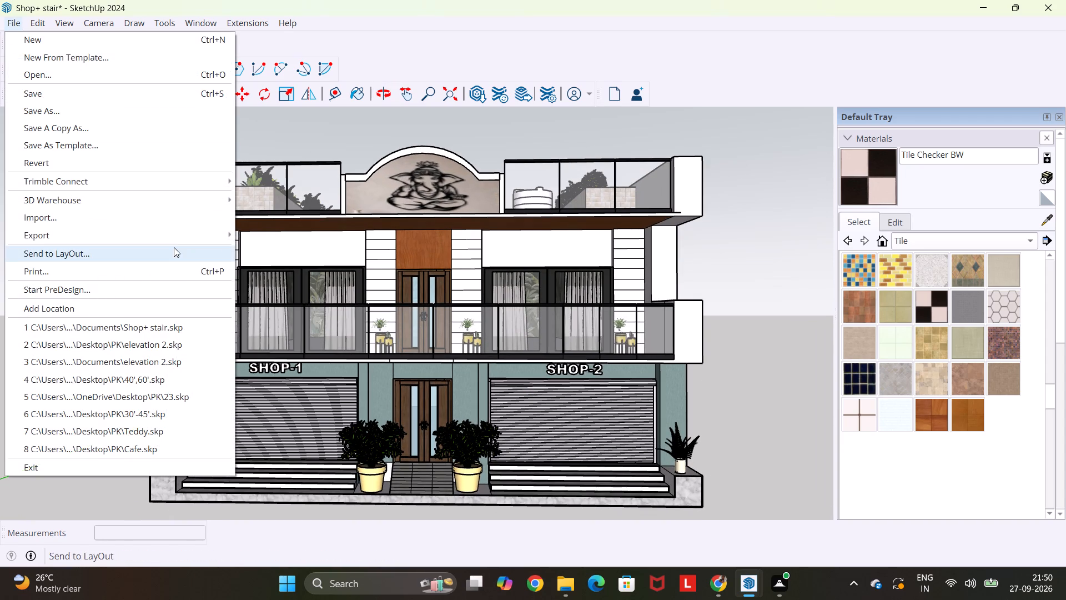
pyautogui.click(172, 230)
pyautogui.click(280, 256)
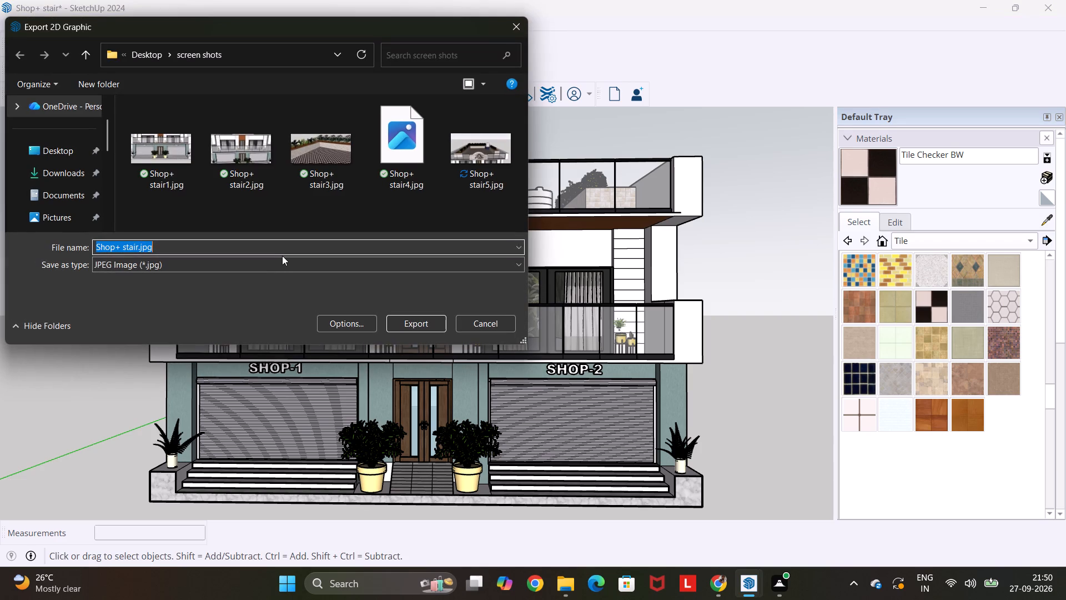
pyautogui.click(137, 248)
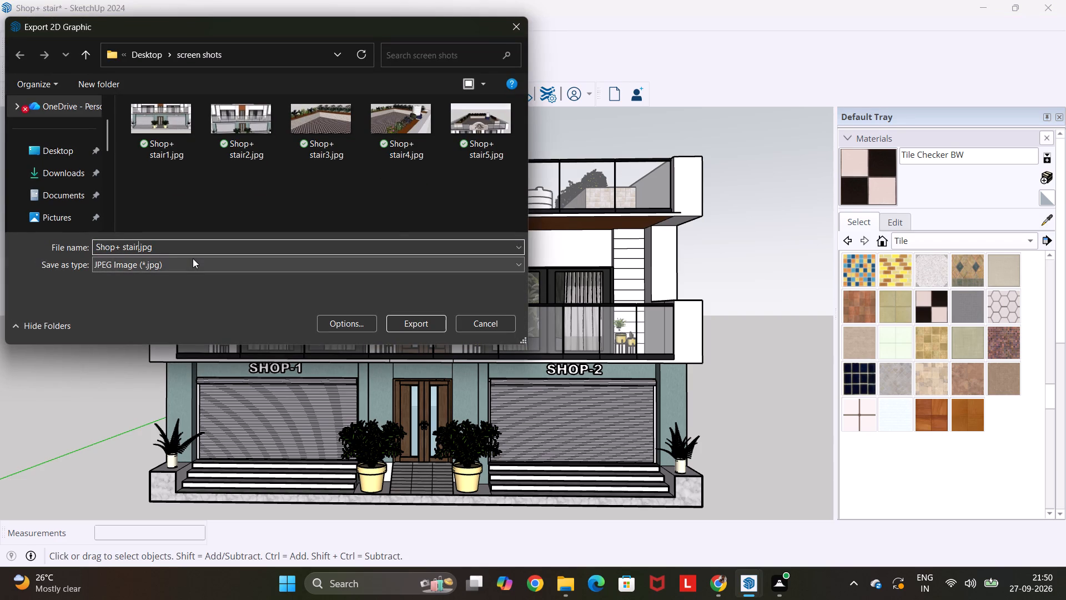
pyautogui.press('6')
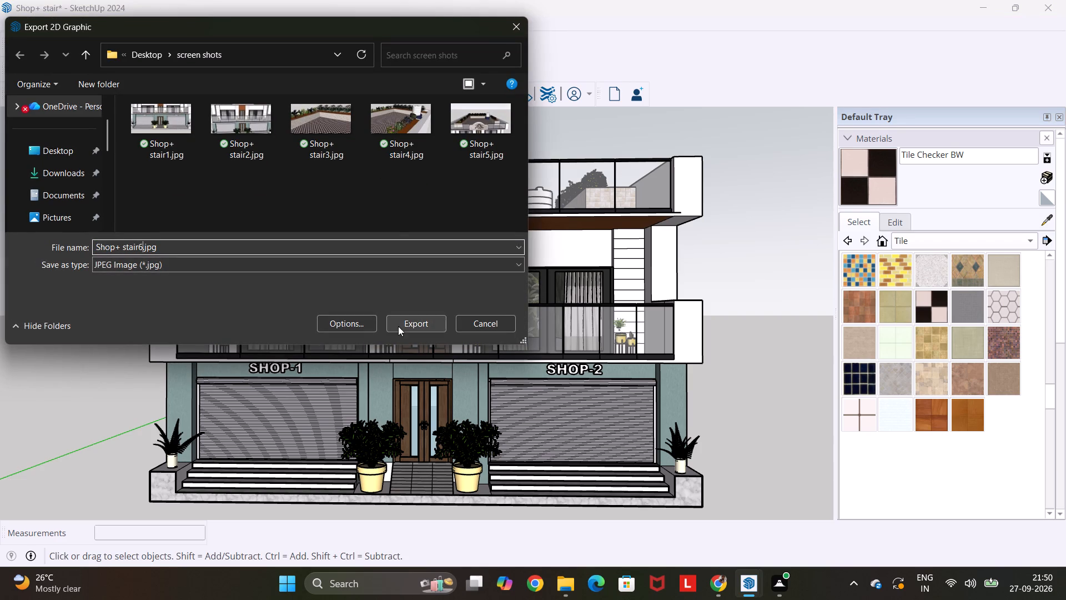
pyautogui.click(402, 324)
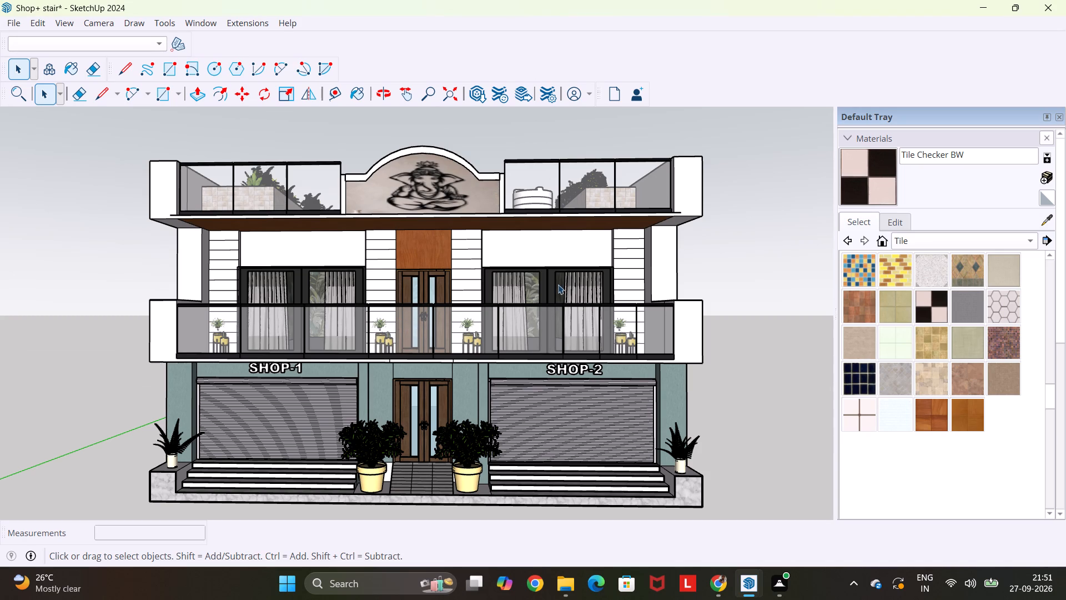
# Save the Shop+ stair model and close SketchUp.
pyautogui.hotkey('ctrl', 's')
pyautogui.click(1033, 3)
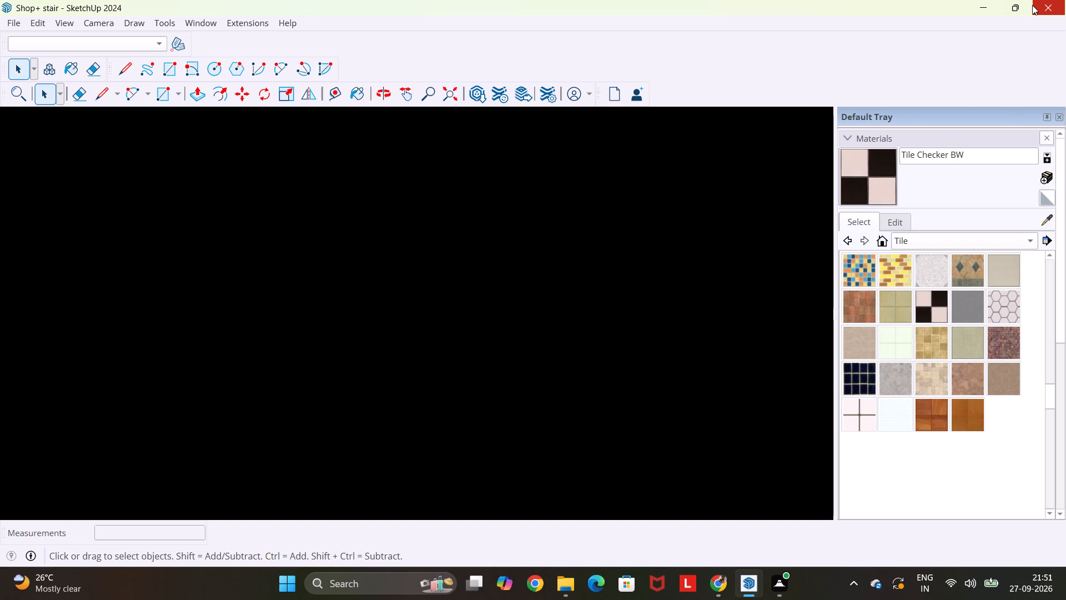